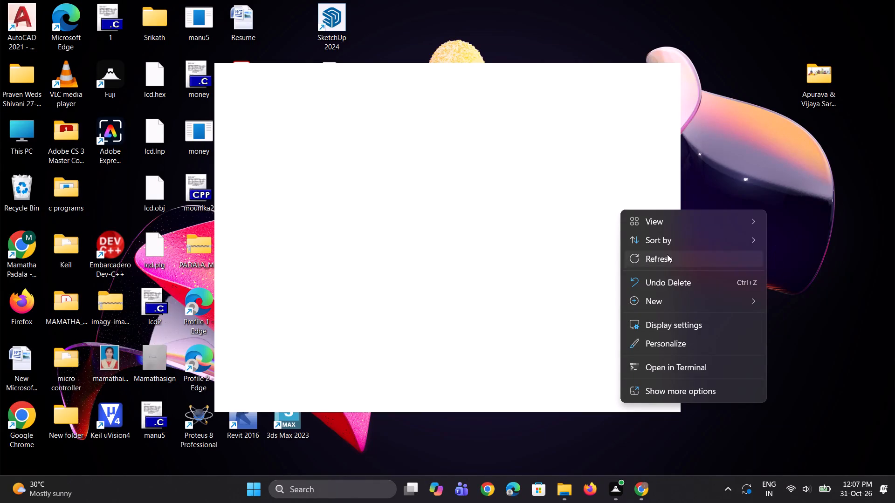
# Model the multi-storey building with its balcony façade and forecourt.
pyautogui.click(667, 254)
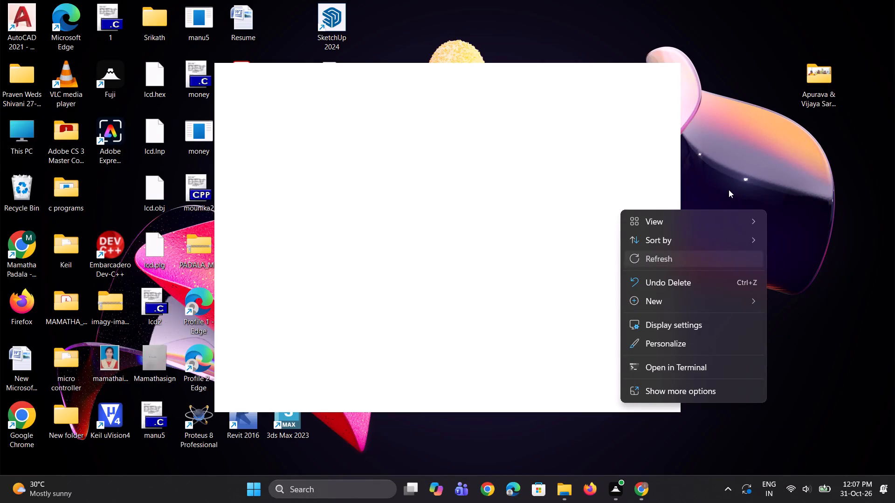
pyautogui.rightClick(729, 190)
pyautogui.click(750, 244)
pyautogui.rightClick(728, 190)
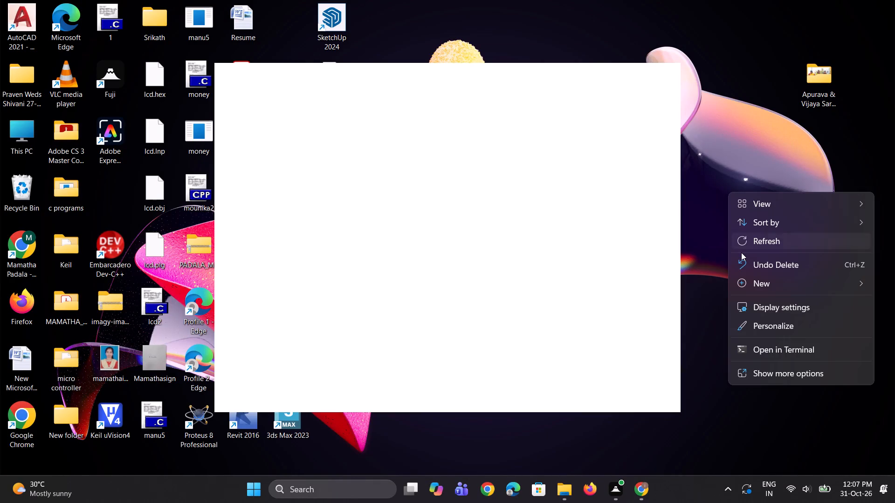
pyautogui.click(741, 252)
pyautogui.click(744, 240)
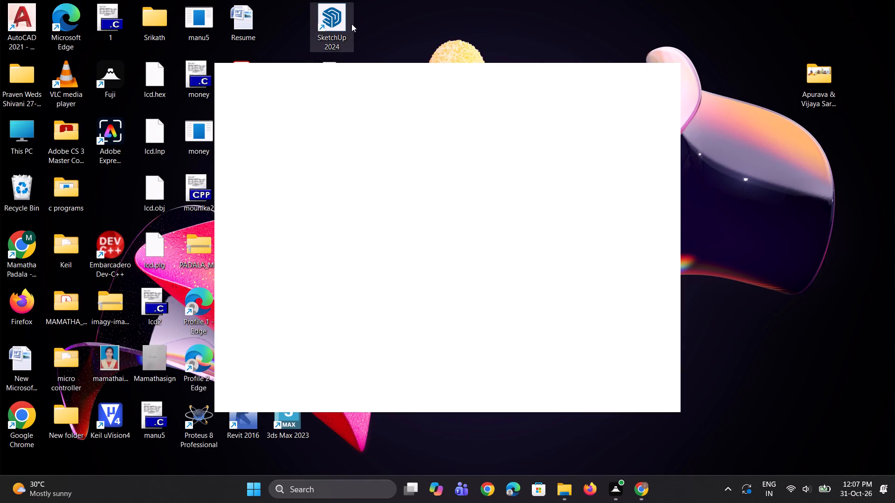
# Launch SketchUp 2024 from the desktop.
pyautogui.doubleClick(351, 24)
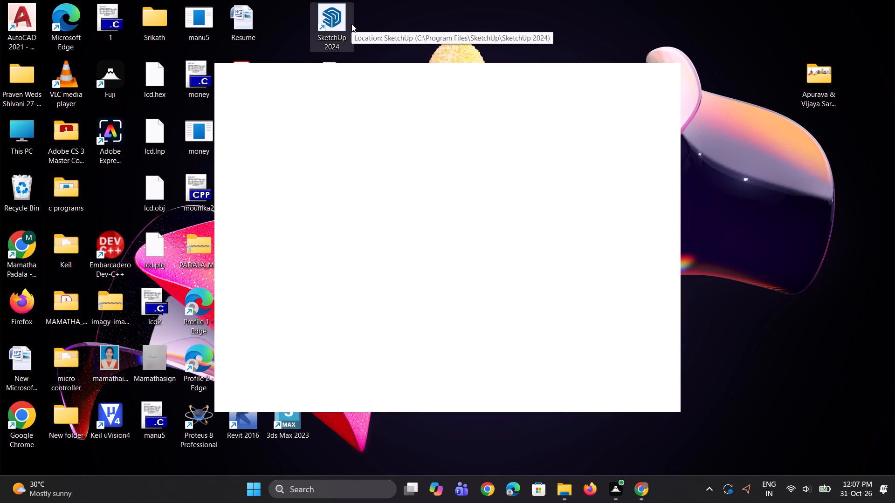
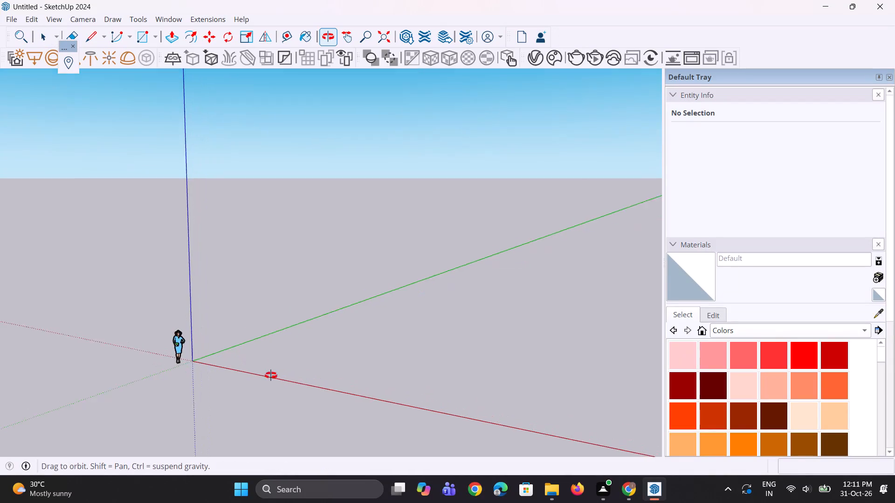
# Draw a 50' by 60' rectangle on the ground plane beside the red axis.
pyautogui.scroll(3, 323, 386)
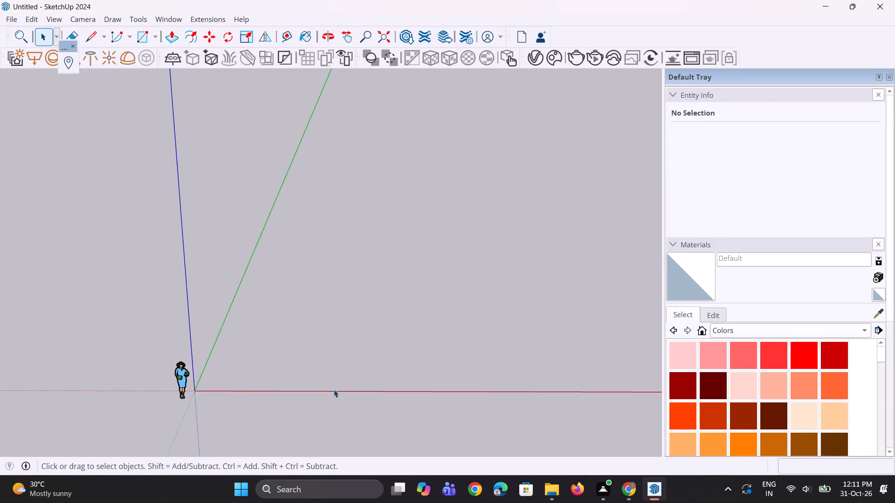
pyautogui.scroll(2, 421, 339)
pyautogui.press('r')
pyautogui.click(346, 375)
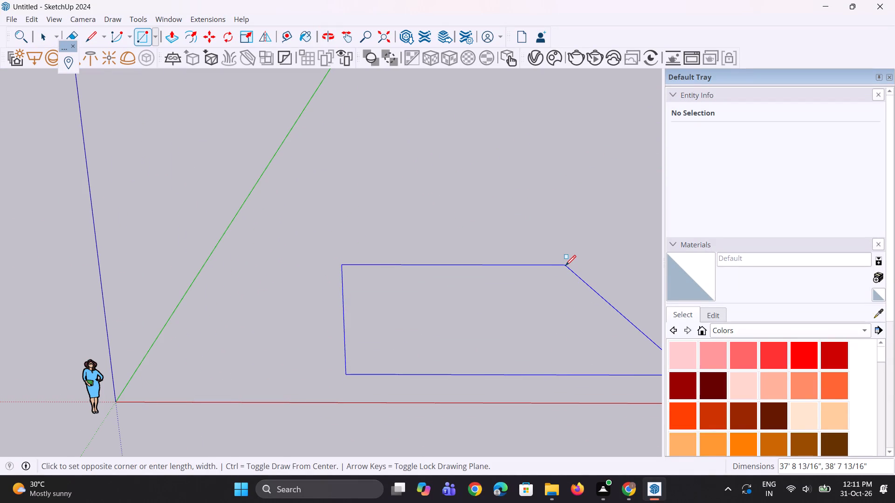
pyautogui.write("60'")
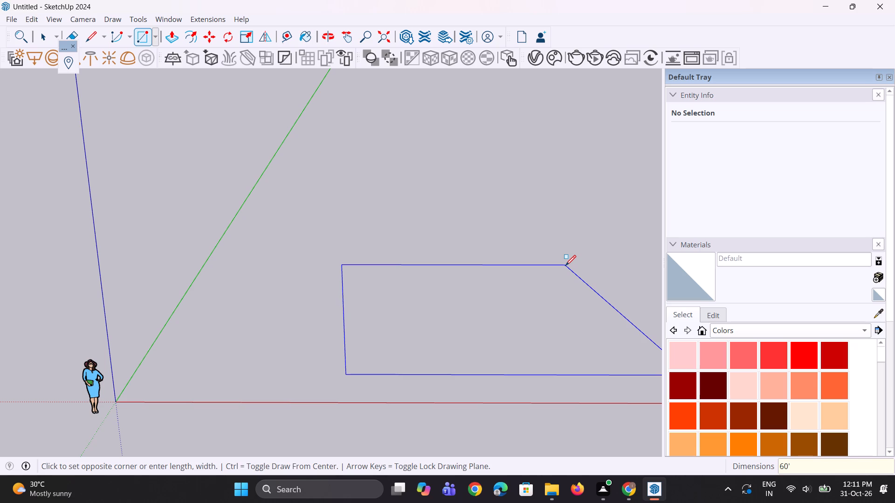
pyautogui.press(',')
pyautogui.write('50')
pyautogui.press('BackSpace')
pyautogui.press('BackSpace')
pyautogui.press('BackSpace')
pyautogui.press('BackSpace')
pyautogui.press('BackSpace')
pyautogui.press('BackSpace')
pyautogui.write("50'")
pyautogui.write(",60'")
pyautogui.press('Return')
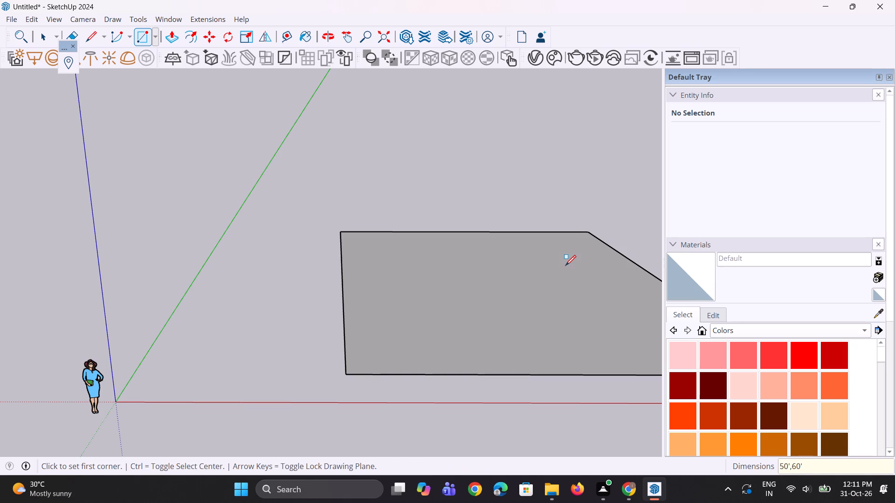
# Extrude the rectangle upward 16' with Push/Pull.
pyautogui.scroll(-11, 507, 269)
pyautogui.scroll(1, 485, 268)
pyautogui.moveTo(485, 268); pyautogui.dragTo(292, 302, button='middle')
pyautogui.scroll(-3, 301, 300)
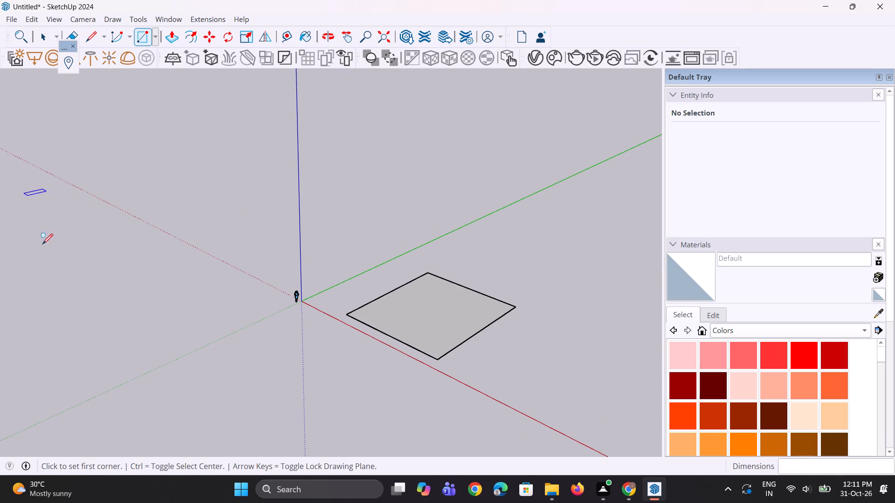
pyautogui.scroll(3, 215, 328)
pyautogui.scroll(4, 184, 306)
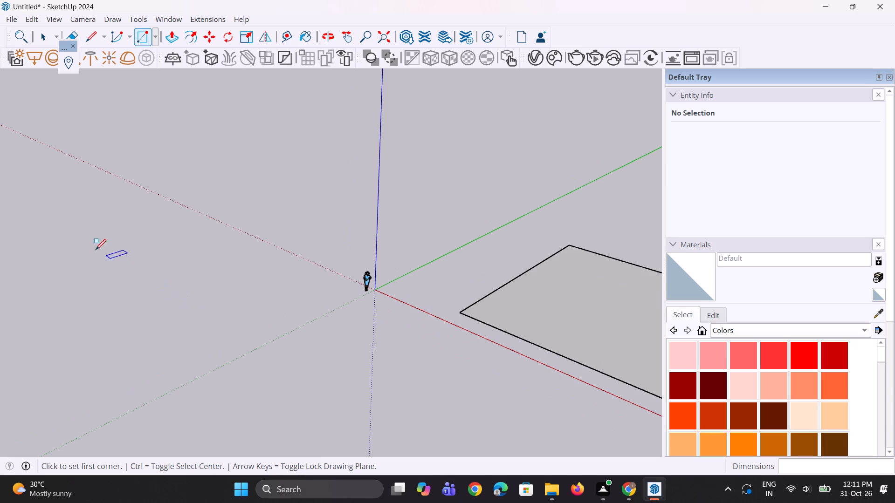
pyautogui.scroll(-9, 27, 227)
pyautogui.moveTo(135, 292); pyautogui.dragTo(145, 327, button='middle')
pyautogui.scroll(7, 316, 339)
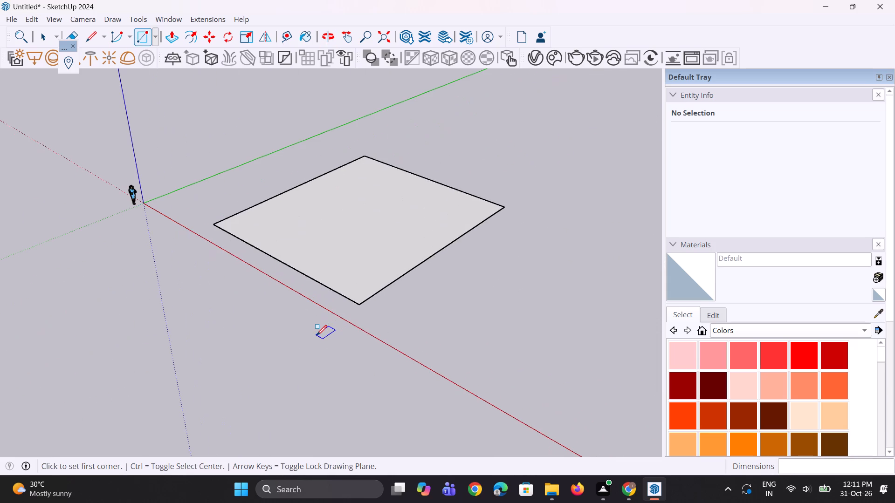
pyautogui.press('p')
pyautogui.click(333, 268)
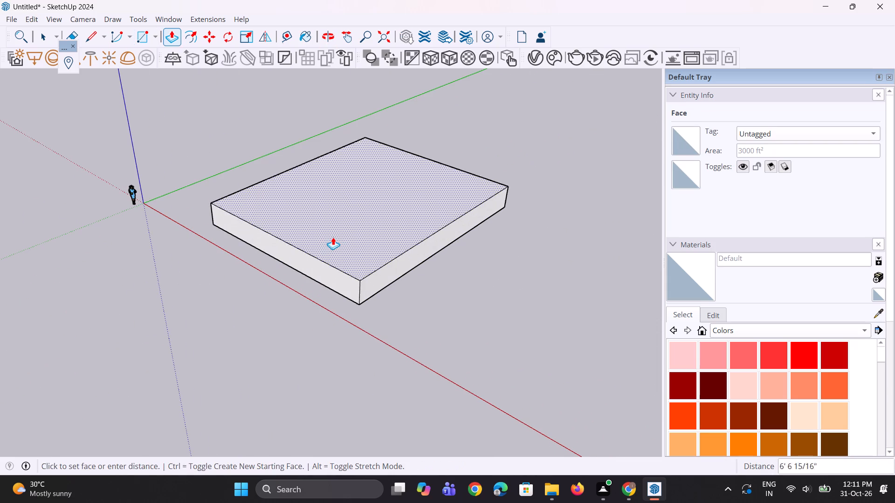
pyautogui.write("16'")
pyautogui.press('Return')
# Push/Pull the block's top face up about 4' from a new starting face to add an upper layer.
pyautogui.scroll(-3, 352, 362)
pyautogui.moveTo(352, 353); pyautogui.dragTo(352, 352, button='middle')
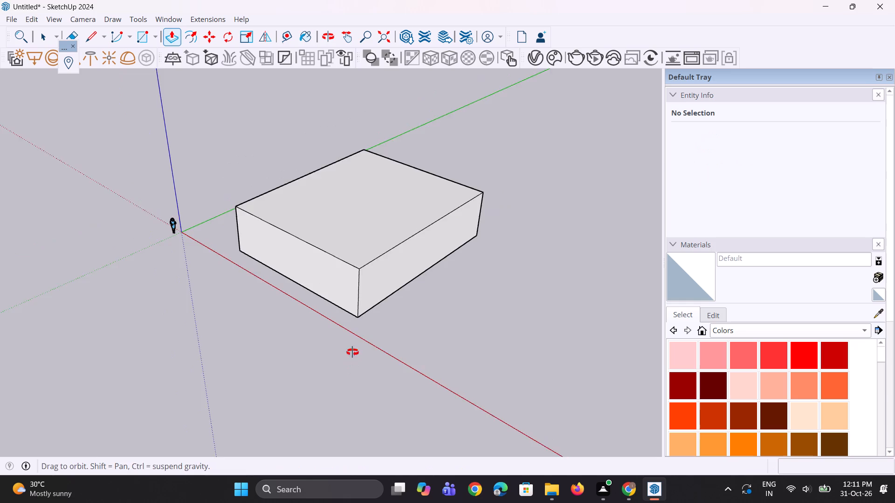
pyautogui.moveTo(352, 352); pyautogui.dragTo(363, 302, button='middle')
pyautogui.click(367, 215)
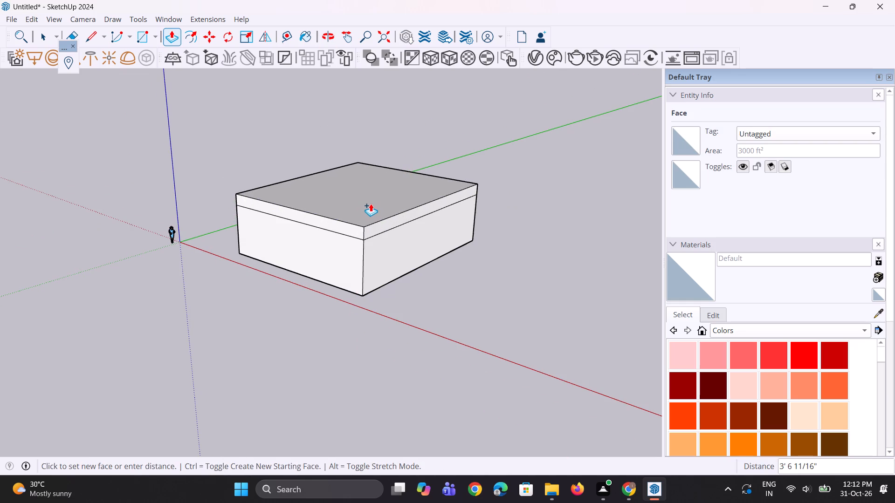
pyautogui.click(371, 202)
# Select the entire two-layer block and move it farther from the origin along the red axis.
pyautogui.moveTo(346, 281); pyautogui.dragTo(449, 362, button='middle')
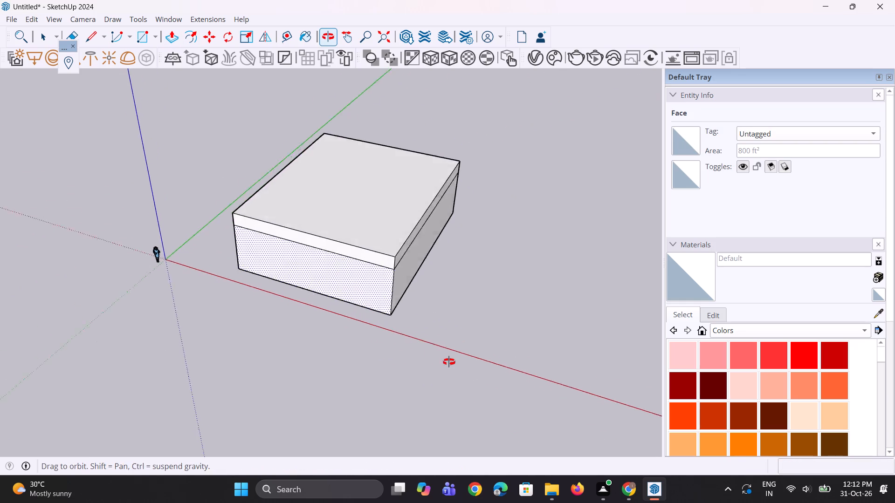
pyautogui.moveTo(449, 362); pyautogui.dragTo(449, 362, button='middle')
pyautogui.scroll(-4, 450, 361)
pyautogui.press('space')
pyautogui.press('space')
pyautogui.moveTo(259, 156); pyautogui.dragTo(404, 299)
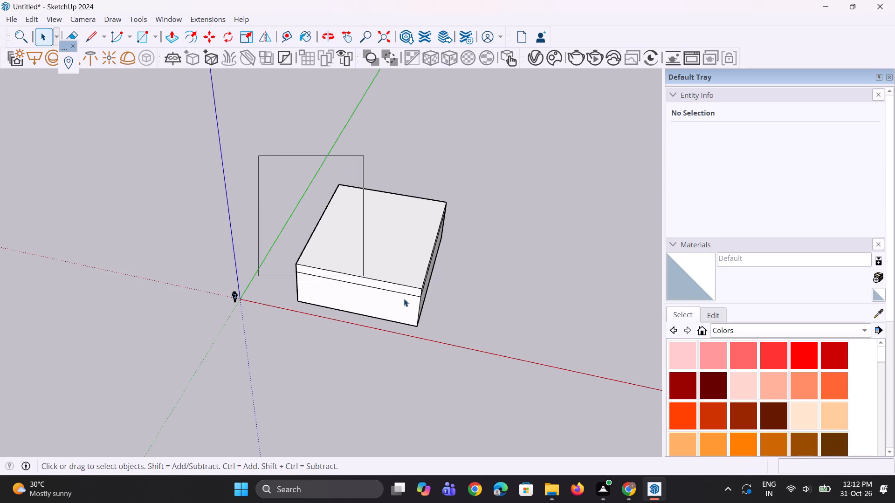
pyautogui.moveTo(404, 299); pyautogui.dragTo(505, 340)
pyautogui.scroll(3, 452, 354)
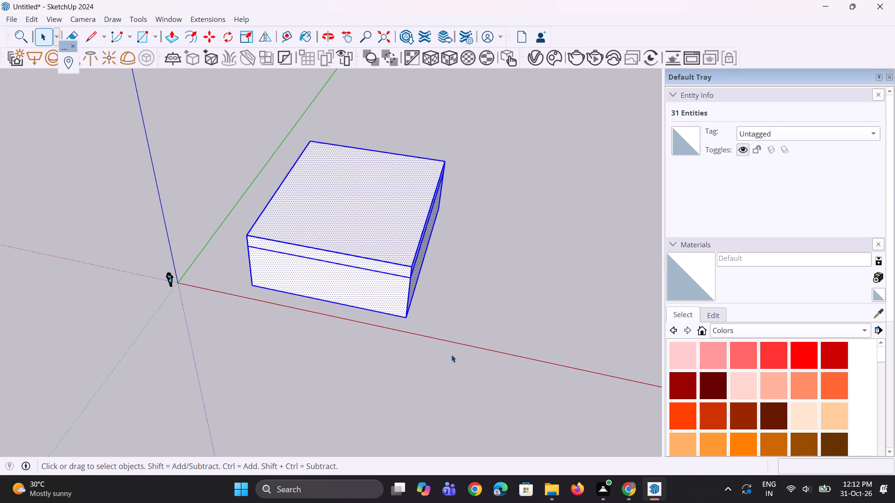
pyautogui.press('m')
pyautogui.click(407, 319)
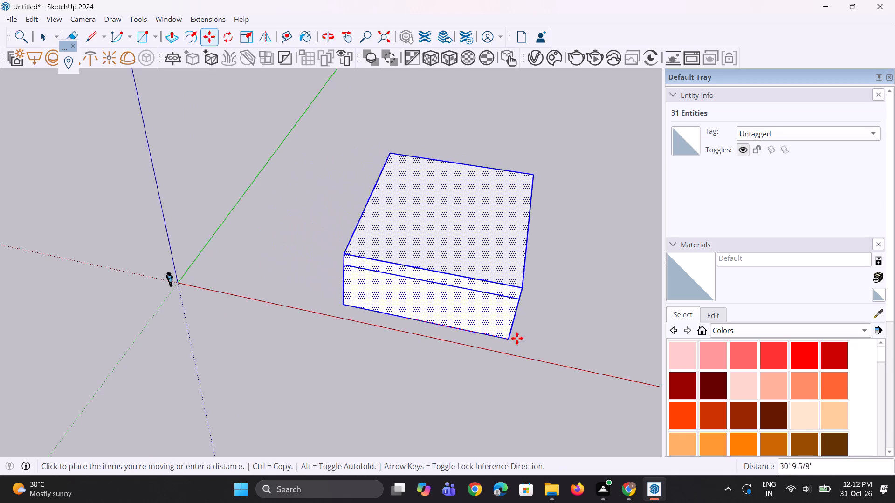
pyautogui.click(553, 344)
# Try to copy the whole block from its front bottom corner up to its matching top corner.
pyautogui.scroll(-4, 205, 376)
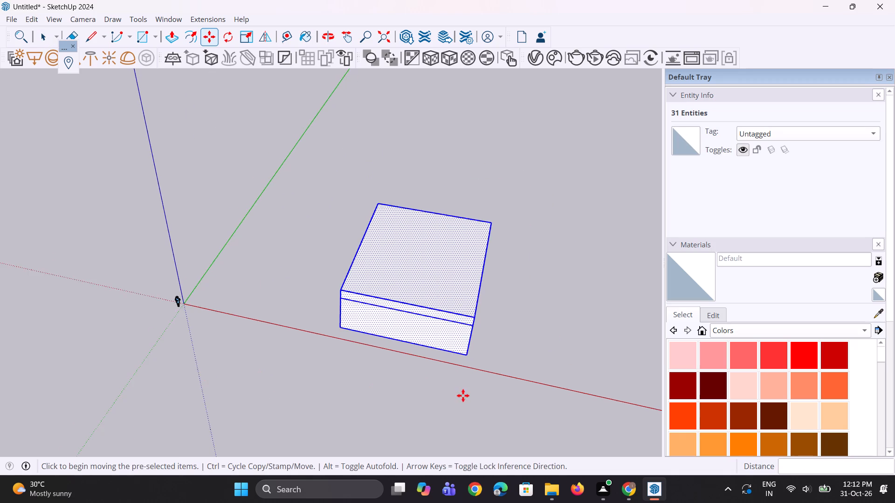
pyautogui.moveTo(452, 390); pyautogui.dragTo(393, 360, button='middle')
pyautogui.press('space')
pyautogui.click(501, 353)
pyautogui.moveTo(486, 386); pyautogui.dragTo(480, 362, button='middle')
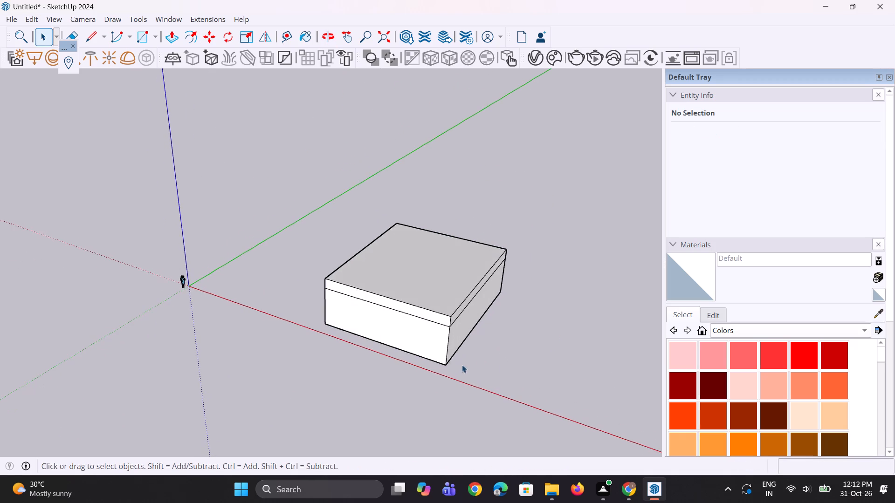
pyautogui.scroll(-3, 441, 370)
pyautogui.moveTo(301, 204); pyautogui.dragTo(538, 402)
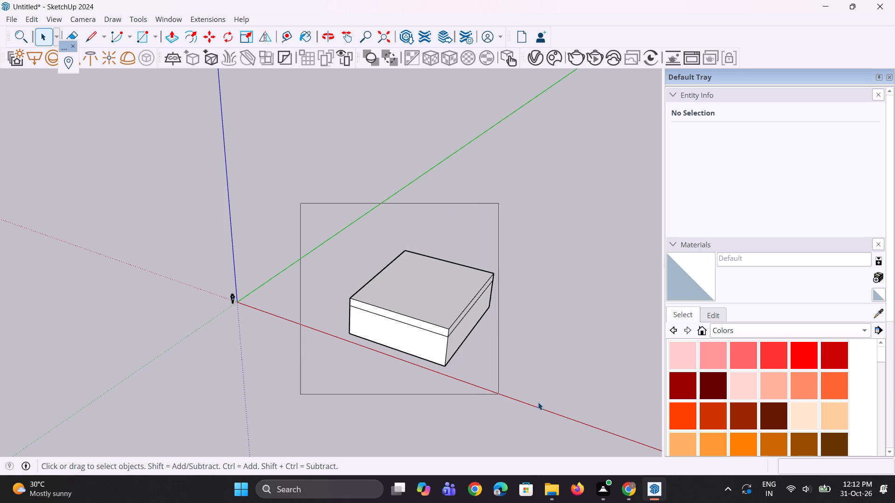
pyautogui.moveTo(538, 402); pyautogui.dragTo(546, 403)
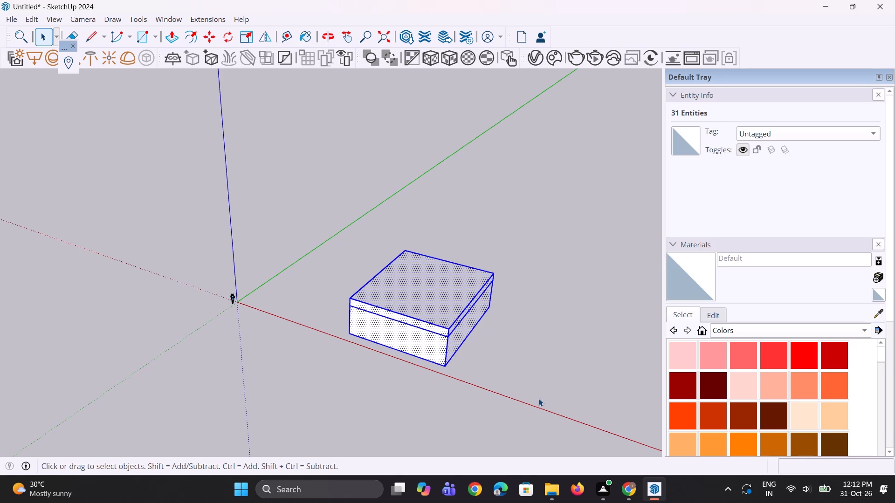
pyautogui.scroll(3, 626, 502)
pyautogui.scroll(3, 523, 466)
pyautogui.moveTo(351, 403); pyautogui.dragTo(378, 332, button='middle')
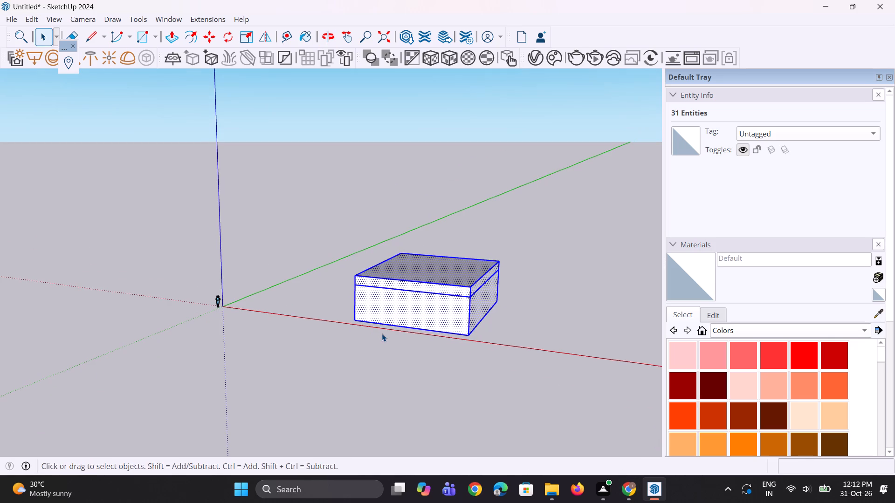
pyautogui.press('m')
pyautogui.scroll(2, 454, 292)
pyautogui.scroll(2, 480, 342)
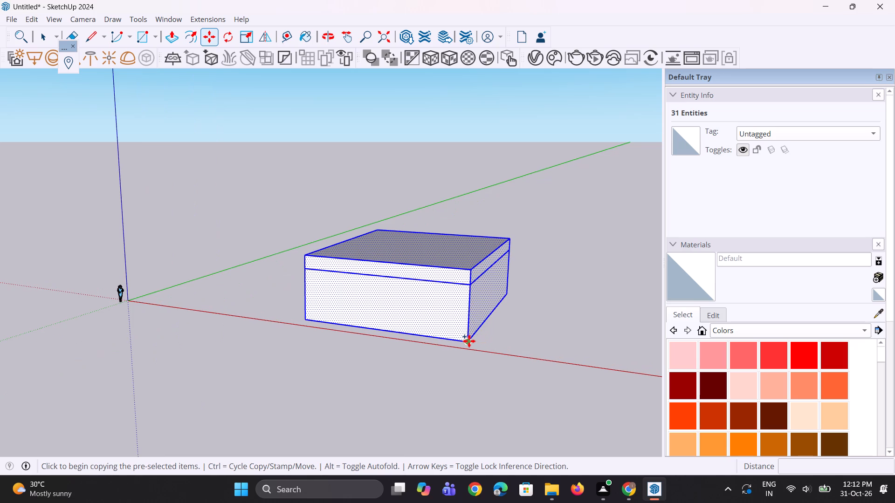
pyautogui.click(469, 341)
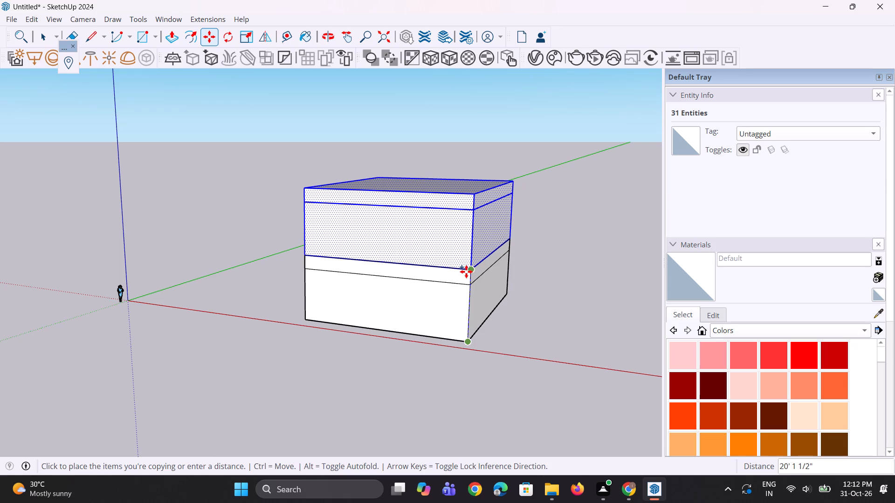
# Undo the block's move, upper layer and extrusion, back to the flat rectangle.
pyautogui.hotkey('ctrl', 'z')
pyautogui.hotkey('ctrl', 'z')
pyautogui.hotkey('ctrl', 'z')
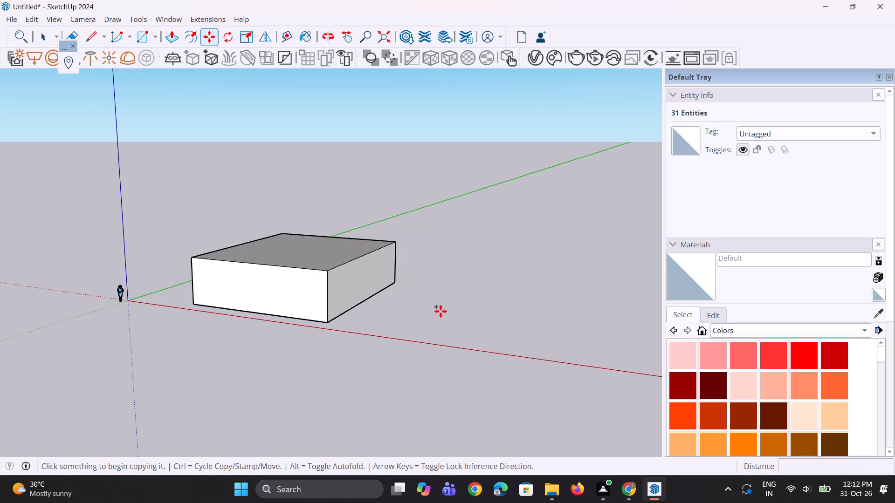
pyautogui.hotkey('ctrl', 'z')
# Extrude the rectangle upward 14' with Push/Pull.
pyautogui.moveTo(350, 306); pyautogui.dragTo(417, 383, button='middle')
pyautogui.press('space')
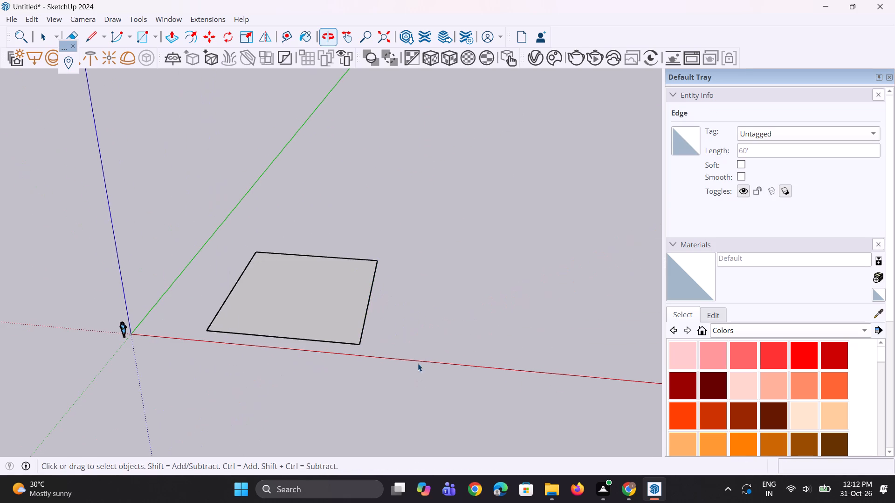
pyautogui.press('space')
pyautogui.press('space')
pyautogui.press('p')
pyautogui.scroll(2, 249, 316)
pyautogui.click(294, 317)
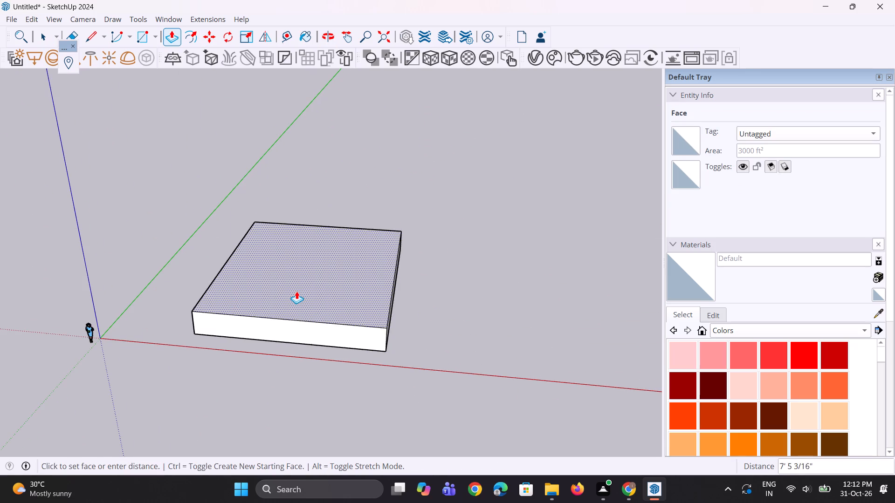
pyautogui.write("14'")
pyautogui.press('Return')
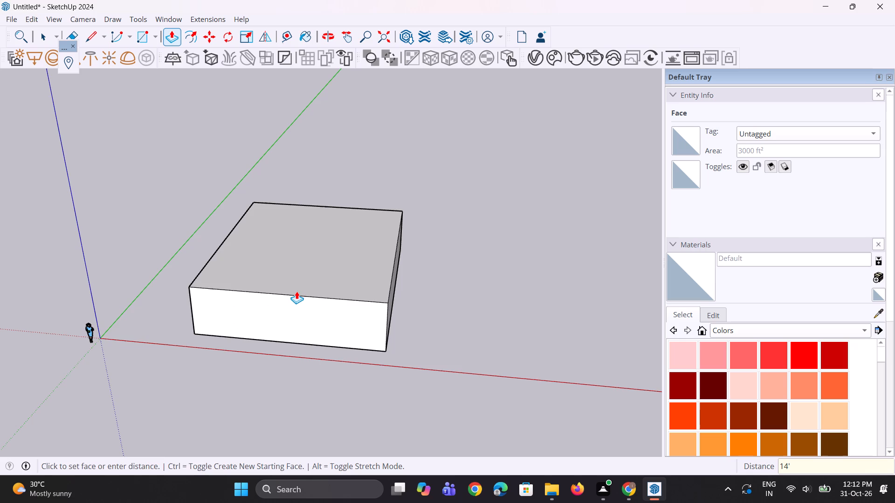
# Push/Pull the block's top face up about 3' 6" from a new starting face to add an upper layer.
pyautogui.scroll(-2, 321, 328)
pyautogui.moveTo(315, 325); pyautogui.dragTo(311, 305, button='middle')
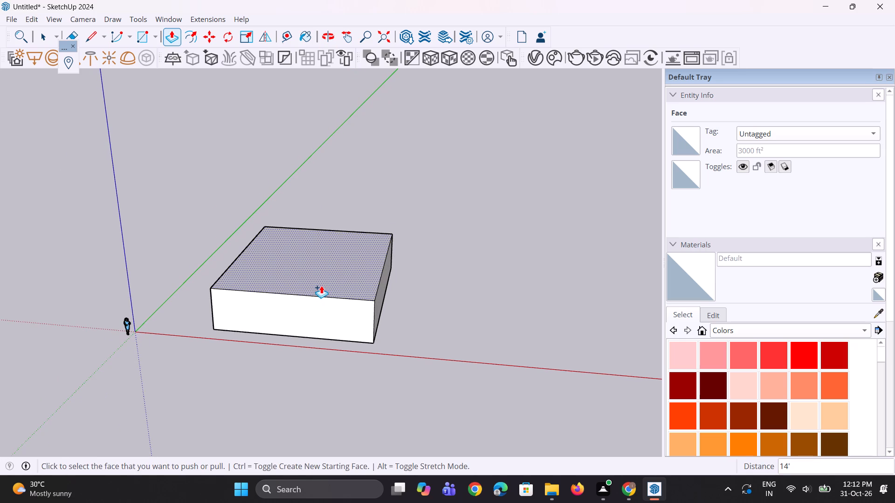
pyautogui.click(321, 285)
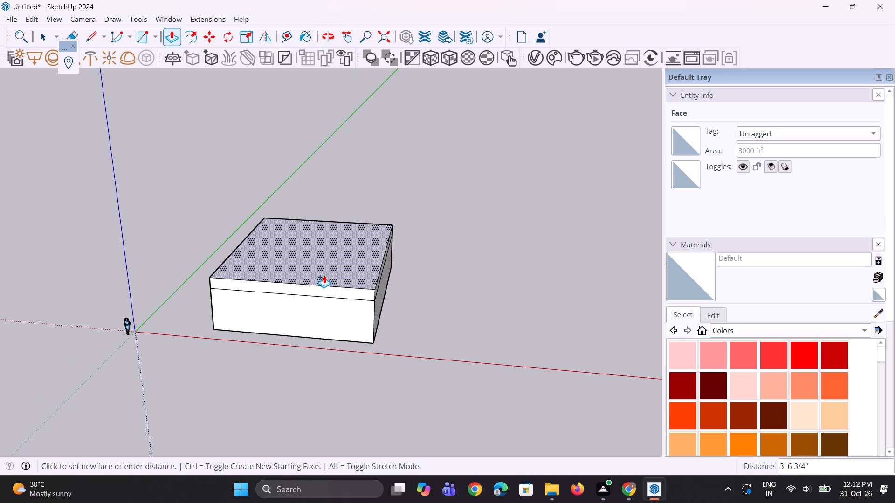
pyautogui.click(324, 275)
# Select the entire two-layer block and move it about 64' 6" along the red axis, away from the origin.
pyautogui.moveTo(311, 292); pyautogui.dragTo(353, 344, button='middle')
pyautogui.click(353, 344)
pyautogui.press('space')
pyautogui.scroll(-5, 353, 342)
pyautogui.press('space')
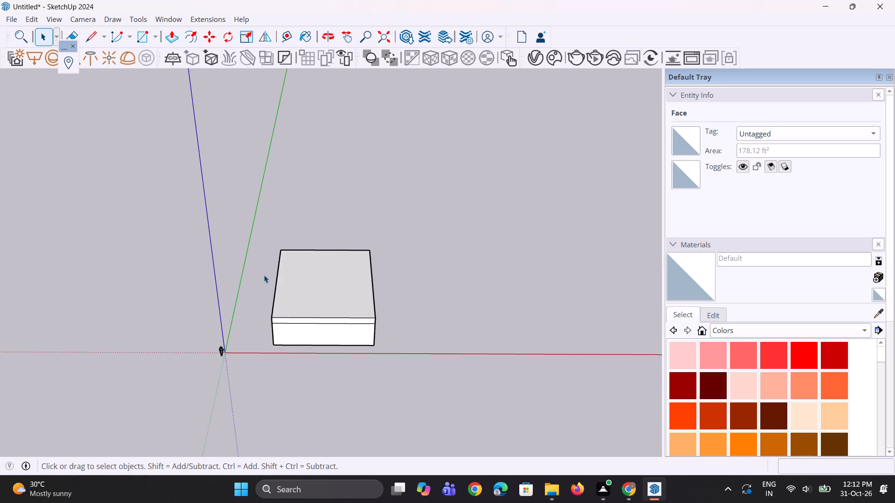
pyautogui.moveTo(243, 226); pyautogui.dragTo(414, 387)
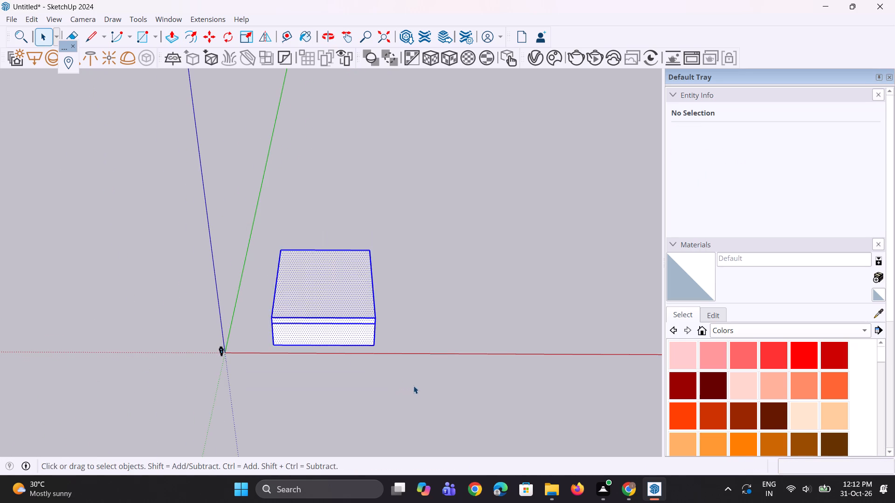
pyautogui.moveTo(412, 383); pyautogui.dragTo(392, 349, button='middle')
pyautogui.scroll(2, 386, 352)
pyautogui.press('m')
pyautogui.scroll(2, 385, 335)
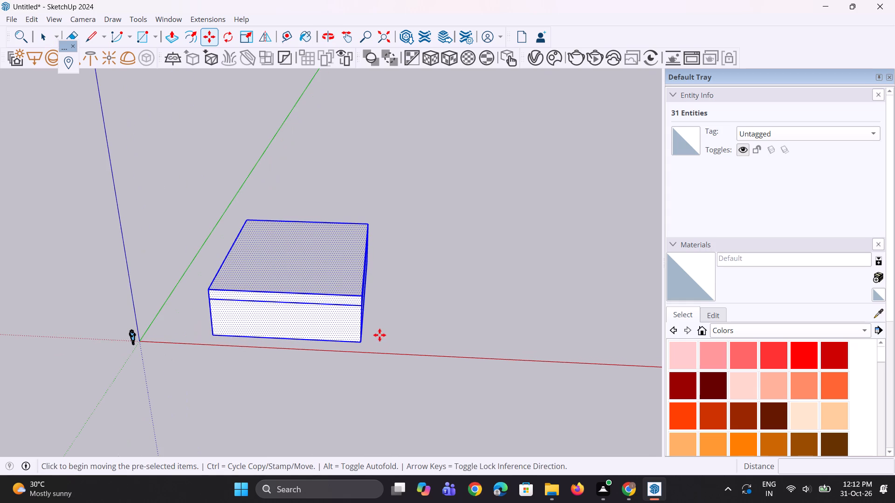
pyautogui.click(360, 341)
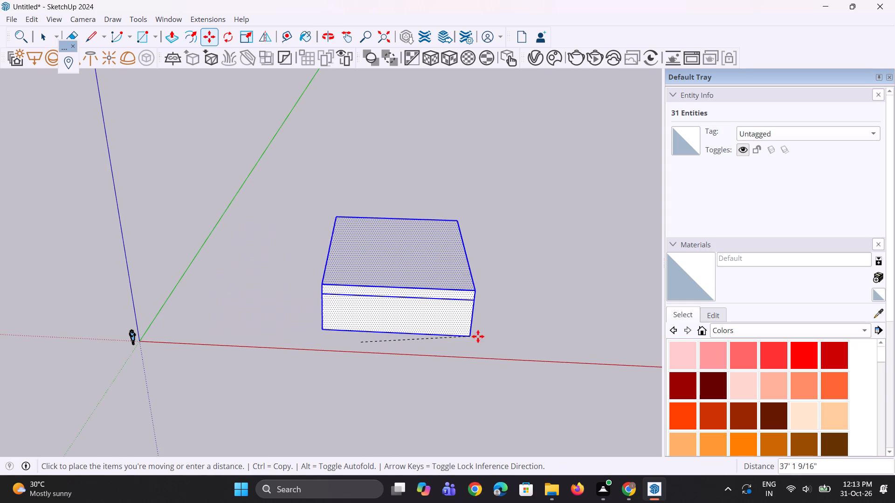
pyautogui.click(560, 346)
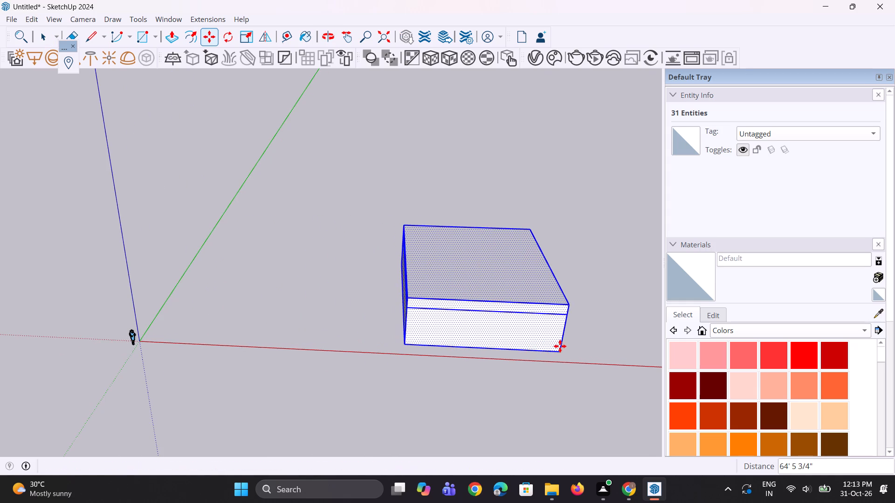
# Copy the selected two-layer block straight up onto its own top, about 17' 6 3/4", and array the copy ×8 into a tower.
pyautogui.scroll(-5, 254, 353)
pyautogui.moveTo(490, 348); pyautogui.dragTo(476, 321, button='middle')
pyautogui.scroll(2, 442, 342)
pyautogui.press('m')
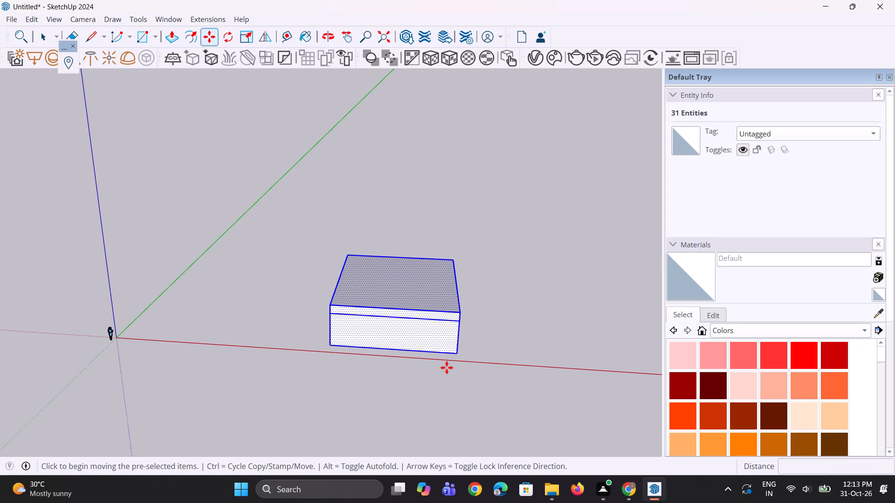
pyautogui.scroll(3, 447, 367)
pyautogui.click(458, 350)
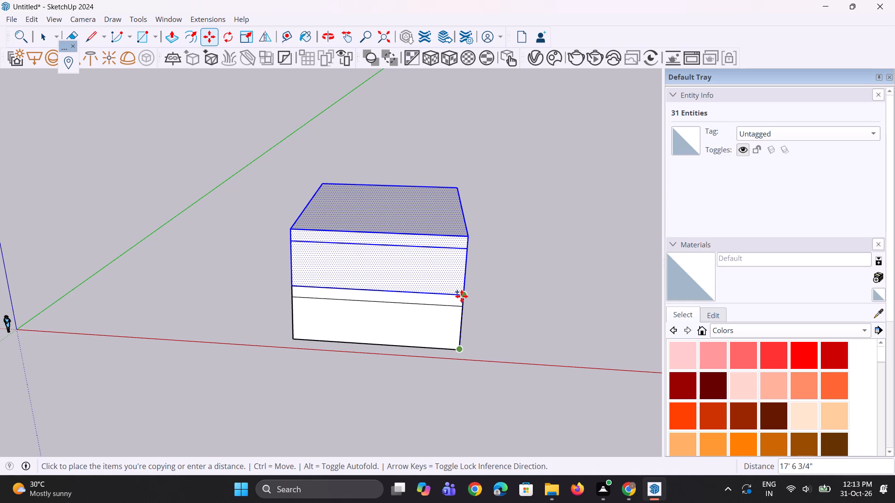
pyautogui.click(461, 296)
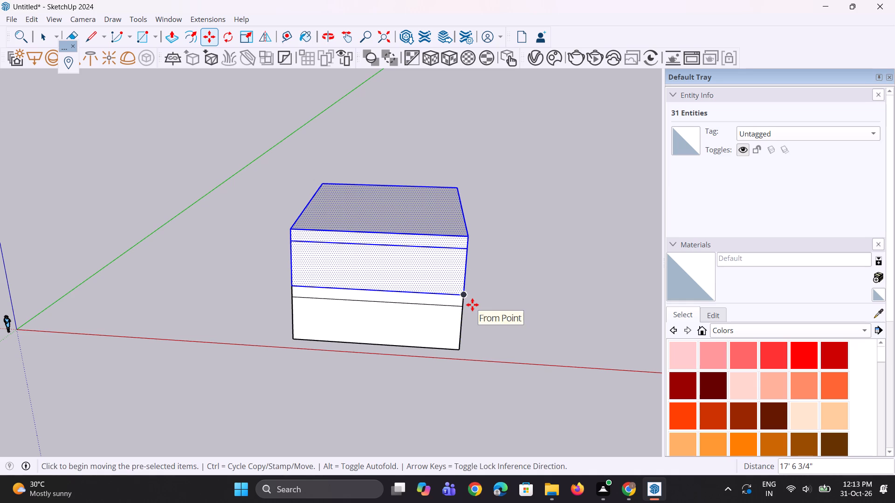
pyautogui.write('*8')
pyautogui.press('Return')
# Push/Pull the ground storey's side face outward about 28' 7 1/2" along the red axis, away from the origin.
pyautogui.scroll(-3, 393, 330)
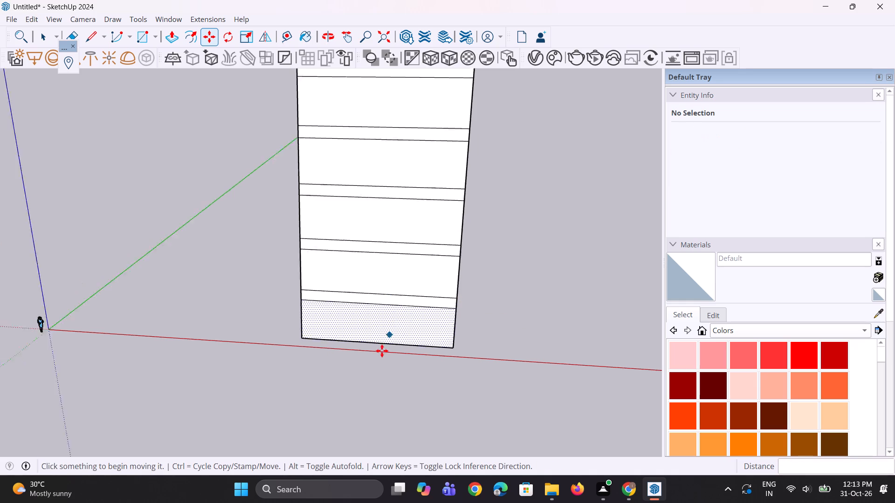
pyautogui.scroll(-7, 382, 351)
pyautogui.moveTo(379, 354); pyautogui.dragTo(337, 293, button='middle')
pyautogui.scroll(-2, 399, 343)
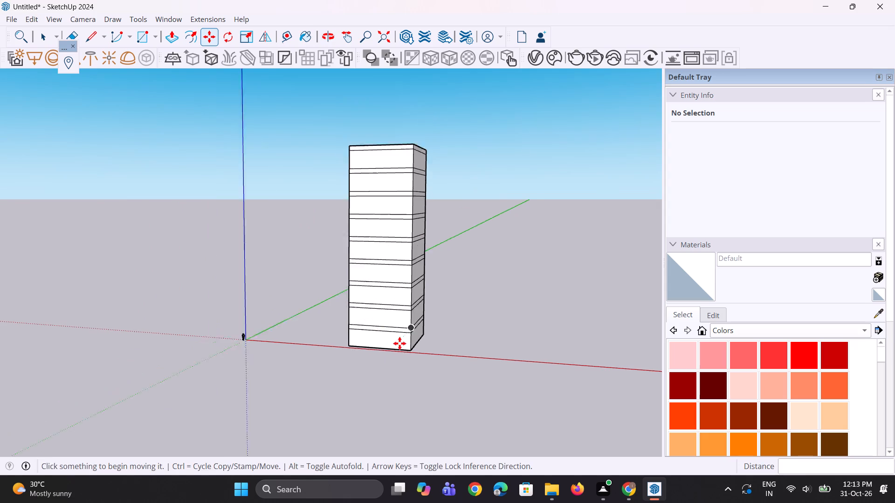
pyautogui.scroll(-2, 399, 343)
pyautogui.scroll(5, 415, 343)
pyautogui.scroll(2, 388, 428)
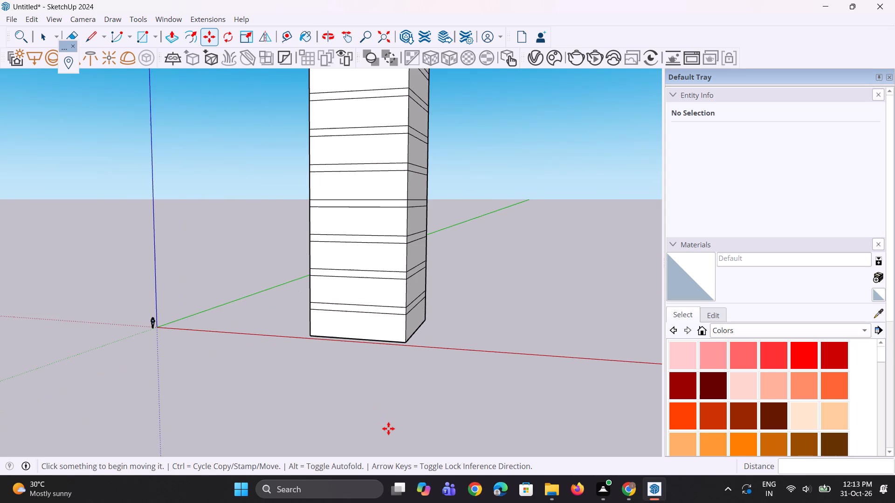
pyautogui.press('space')
pyautogui.press('p')
pyautogui.scroll(2, 422, 353)
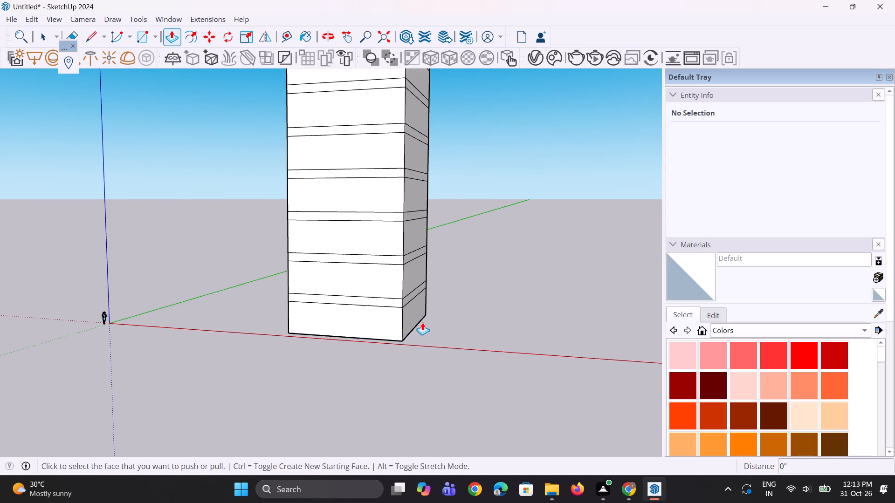
pyautogui.scroll(1, 420, 320)
pyautogui.click(413, 313)
pyautogui.click(486, 333)
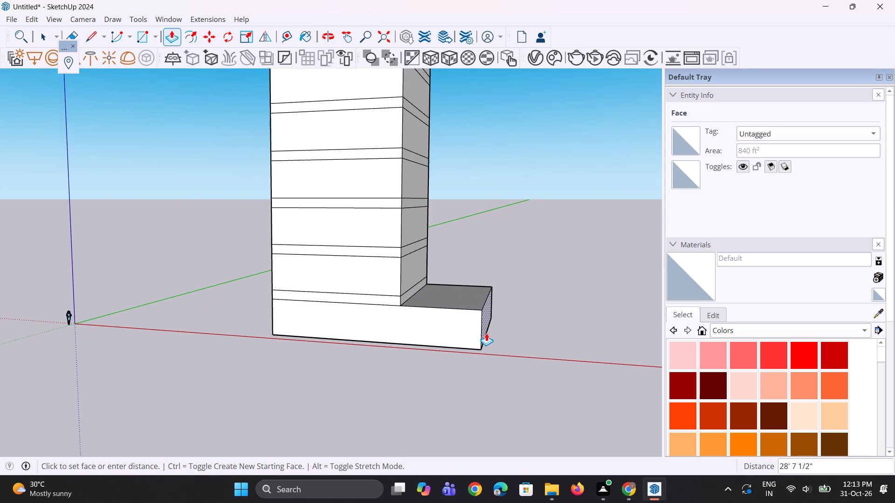
# Repeat the same outward Push/Pull on the side faces of each thin band and storey, from the first band up to the fifth storey.
pyautogui.doubleClick(406, 298)
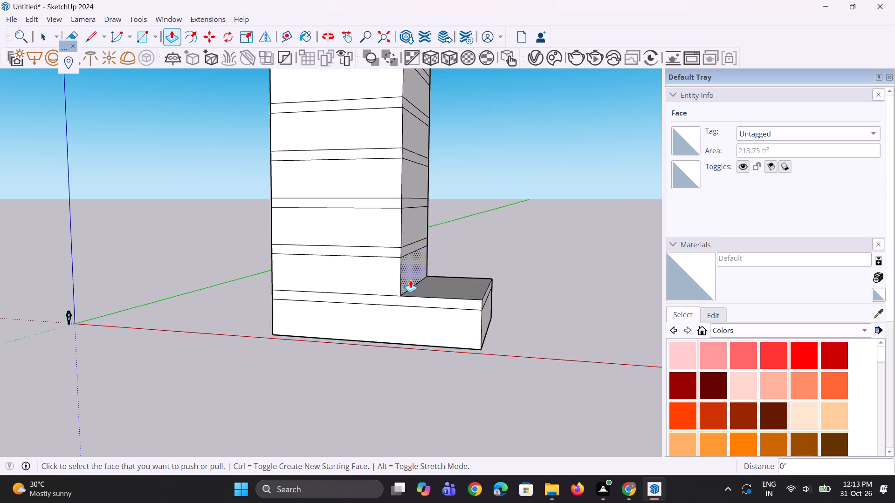
pyautogui.doubleClick(410, 280)
pyautogui.scroll(2, 414, 252)
pyautogui.doubleClick(413, 248)
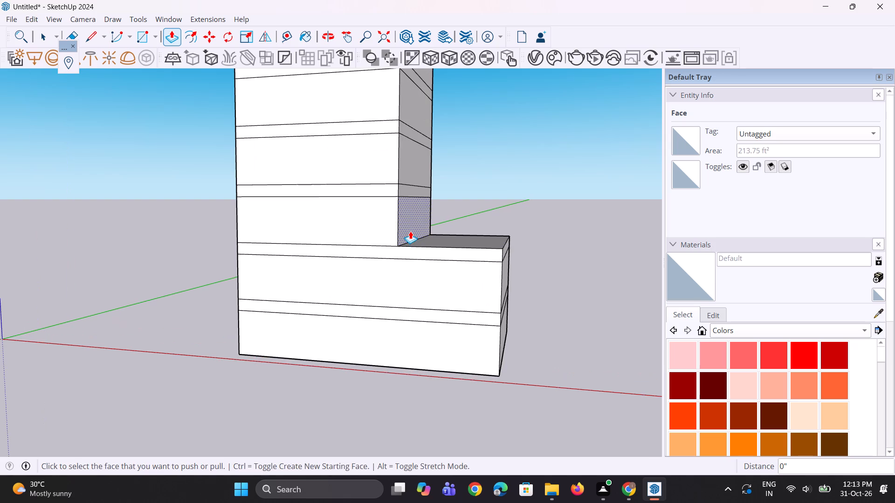
pyautogui.doubleClick(410, 231)
pyautogui.doubleClick(410, 193)
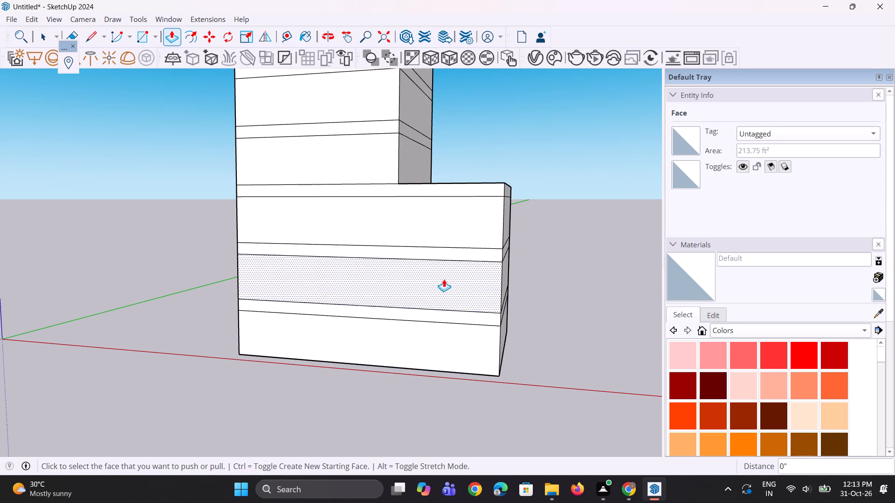
pyautogui.scroll(-4, 444, 286)
pyautogui.scroll(3, 445, 178)
pyautogui.doubleClick(408, 212)
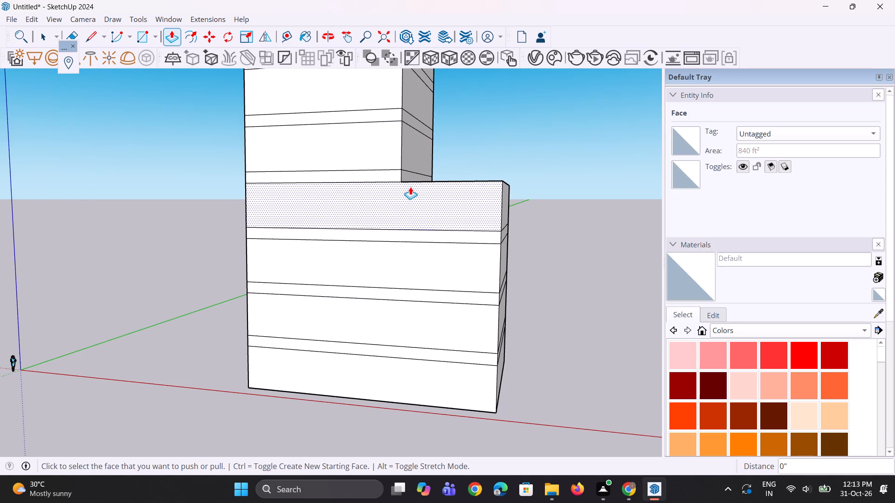
pyautogui.doubleClick(411, 179)
pyautogui.doubleClick(411, 159)
# Repeat the same outward Push/Pull on the side faces from the fifth thin band up to the eighth storey.
pyautogui.scroll(-2, 432, 306)
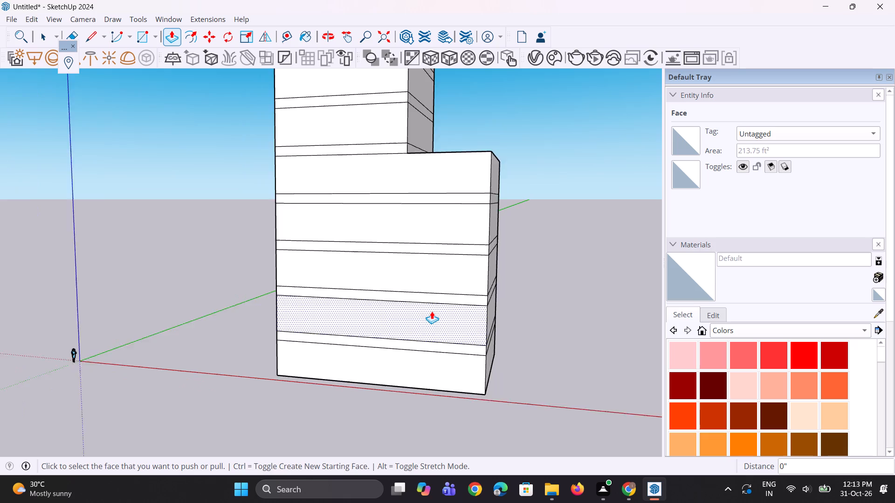
pyautogui.scroll(-7, 432, 311)
pyautogui.scroll(6, 423, 242)
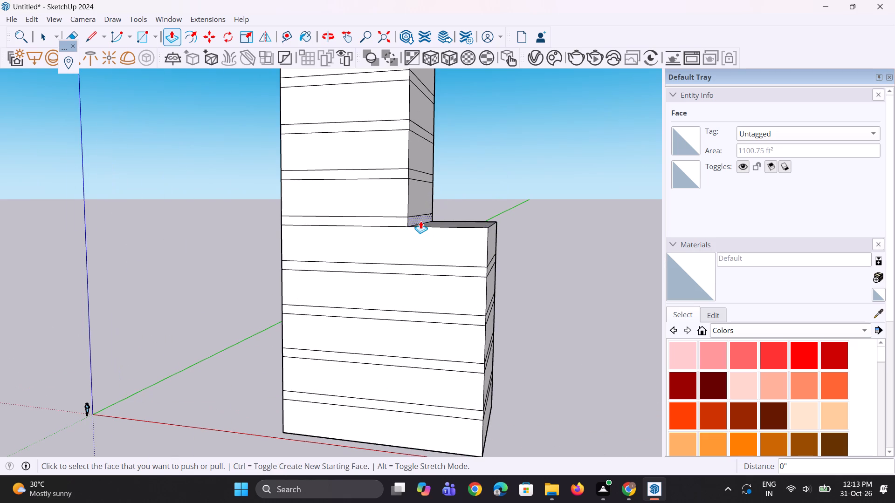
pyautogui.doubleClick(420, 221)
pyautogui.doubleClick(419, 202)
pyautogui.moveTo(413, 235); pyautogui.dragTo(399, 318, button='middle')
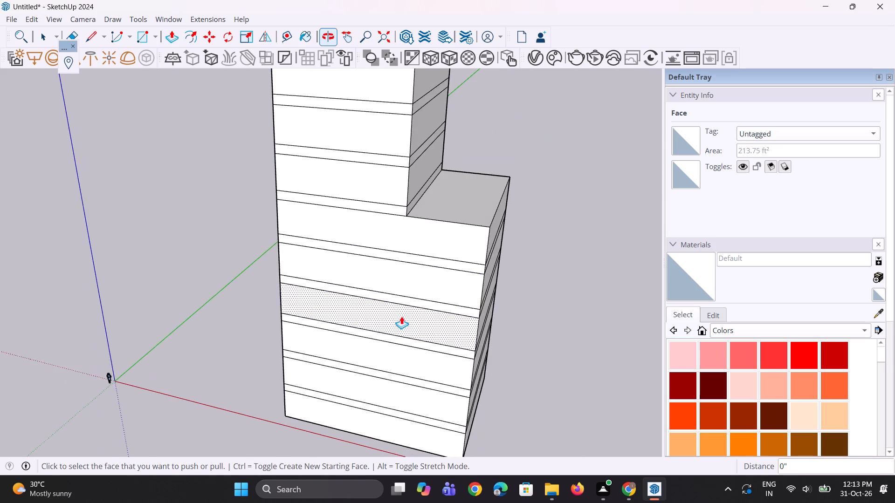
pyautogui.scroll(-1, 401, 316)
pyautogui.scroll(3, 409, 222)
pyautogui.doubleClick(409, 221)
pyautogui.doubleClick(410, 203)
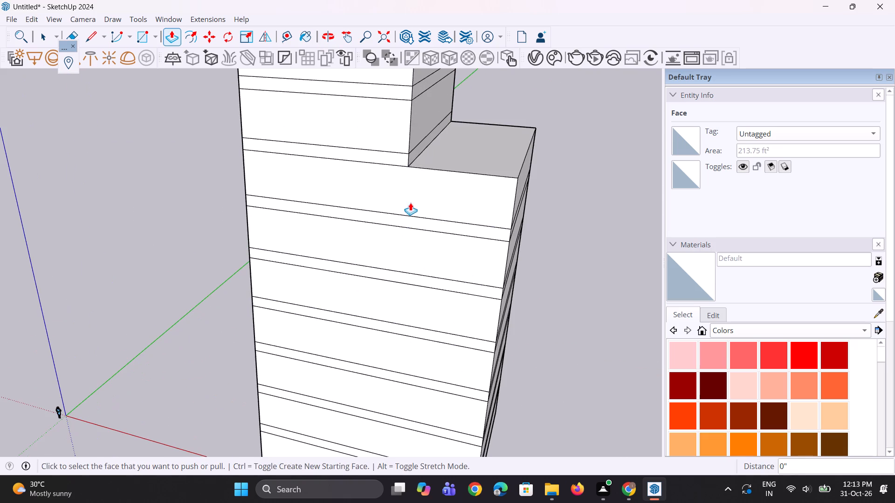
pyautogui.doubleClick(420, 151)
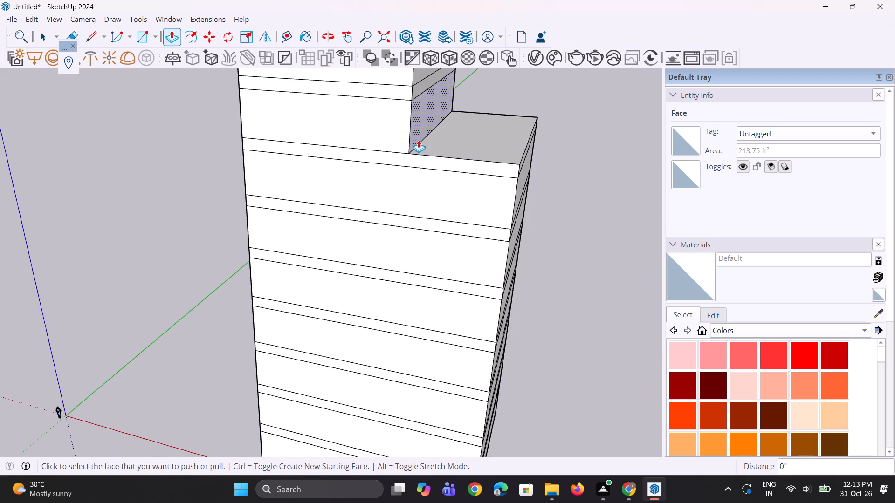
pyautogui.doubleClick(419, 139)
# Extend the side faces of the eighth band, ninth storey and topmost band outward by the same distance with Push/Pull.
pyautogui.scroll(-6, 406, 243)
pyautogui.scroll(4, 412, 163)
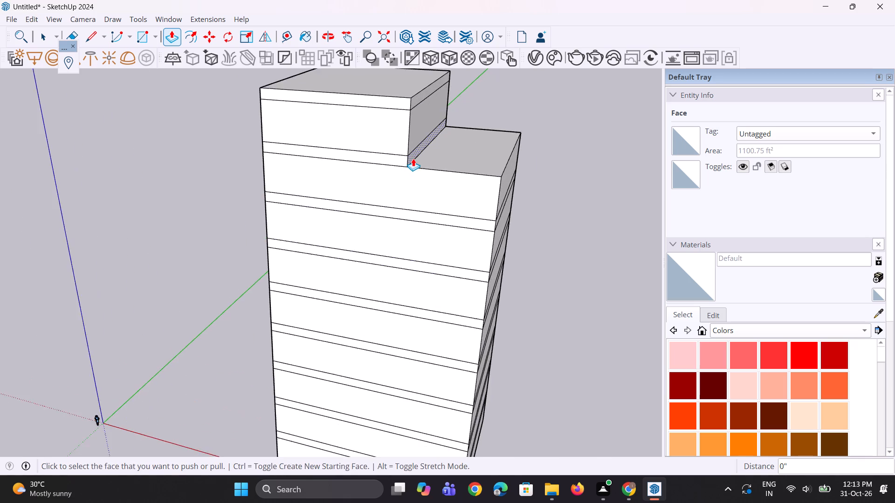
pyautogui.scroll(3, 413, 158)
pyautogui.doubleClick(413, 157)
pyautogui.doubleClick(413, 133)
pyautogui.scroll(-3, 427, 263)
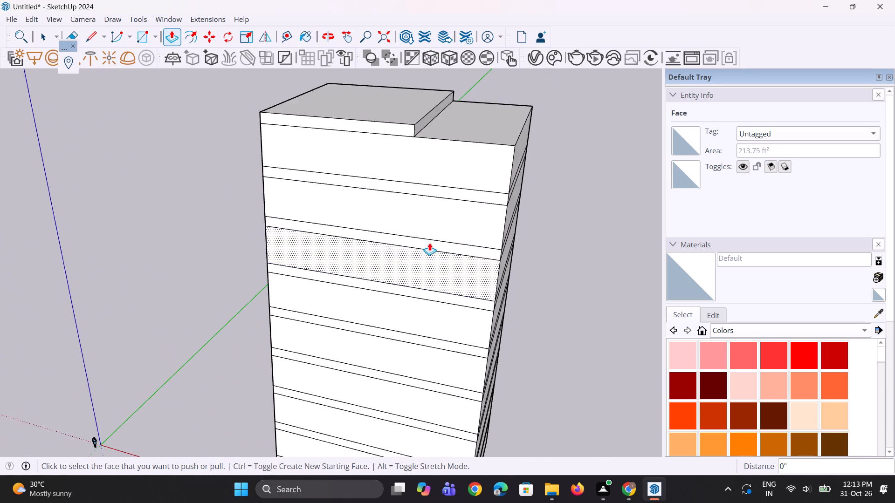
pyautogui.scroll(1, 421, 122)
pyautogui.doubleClick(421, 122)
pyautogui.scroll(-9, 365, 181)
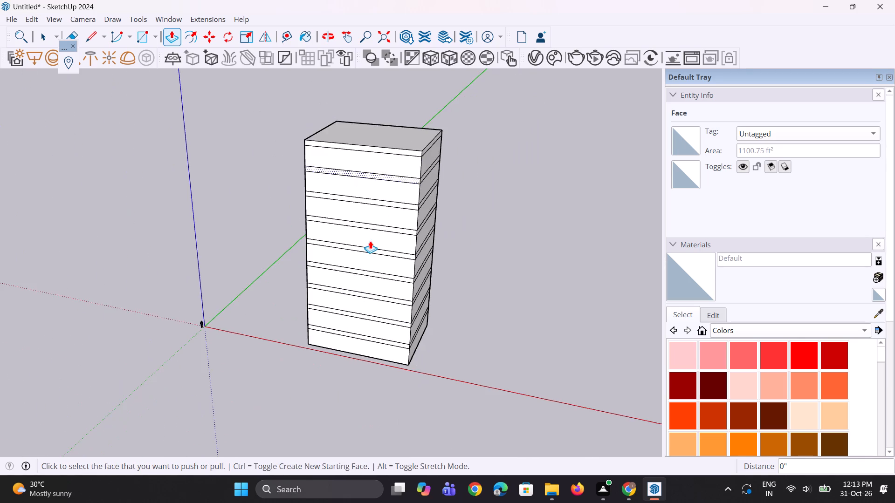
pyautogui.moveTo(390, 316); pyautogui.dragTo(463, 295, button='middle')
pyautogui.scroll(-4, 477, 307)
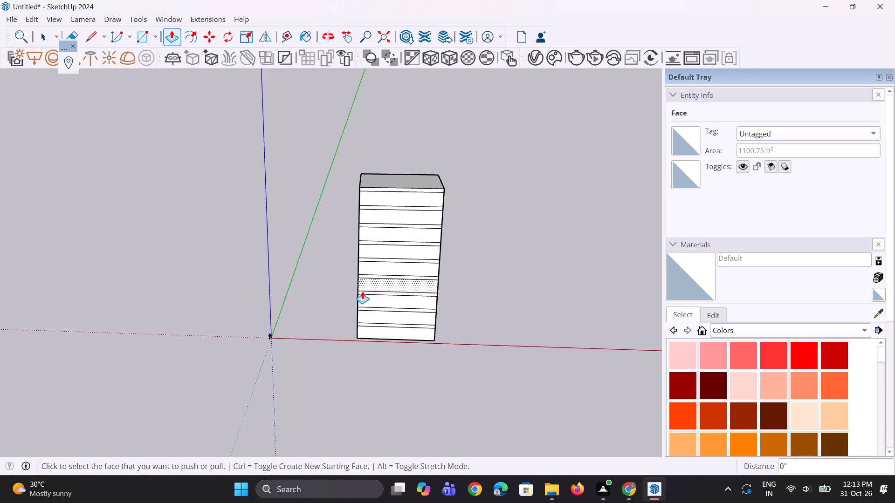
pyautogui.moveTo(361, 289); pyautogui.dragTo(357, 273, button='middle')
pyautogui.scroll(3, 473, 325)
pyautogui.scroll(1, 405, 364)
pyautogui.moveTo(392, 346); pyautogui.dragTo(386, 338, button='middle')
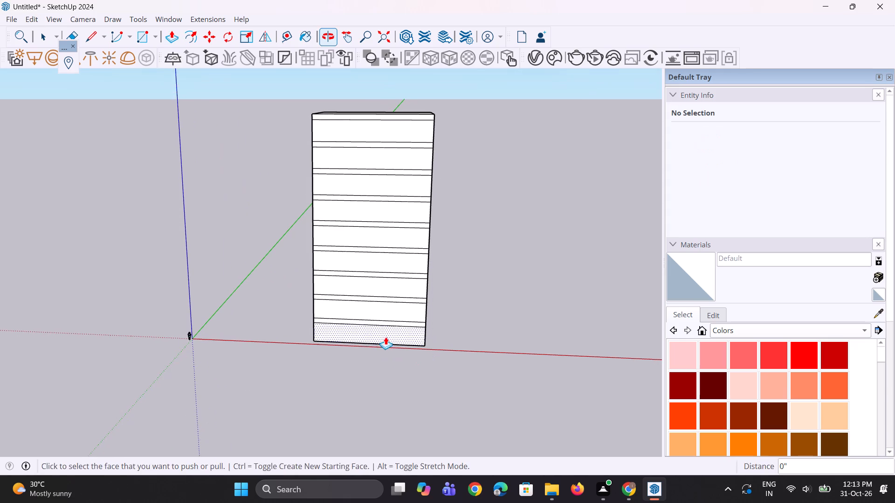
# Select the front face's seven vertical storey edges nearest the origin, from the ninth down to the third storey, and copy them 20' inward.
pyautogui.press('space')
pyautogui.press('space')
pyautogui.press('space')
pyautogui.scroll(-3, 386, 337)
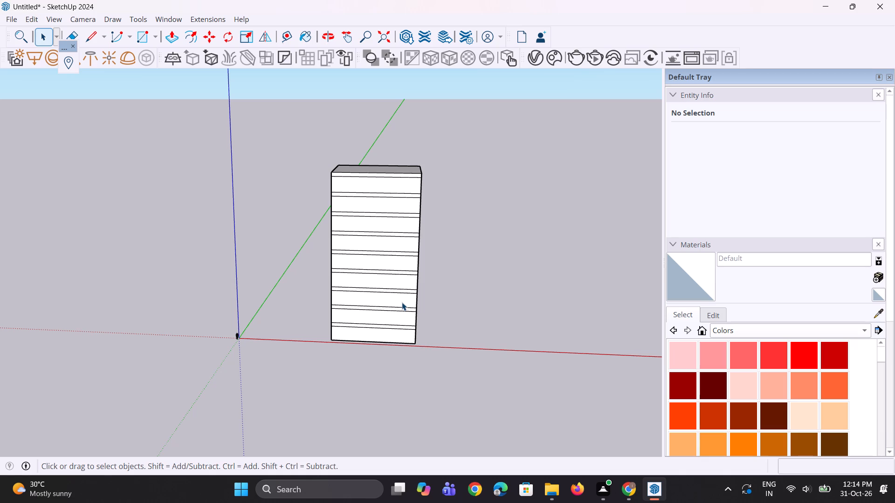
pyautogui.scroll(3, 341, 173)
pyautogui.moveTo(330, 193); pyautogui.dragTo(333, 169, button='middle')
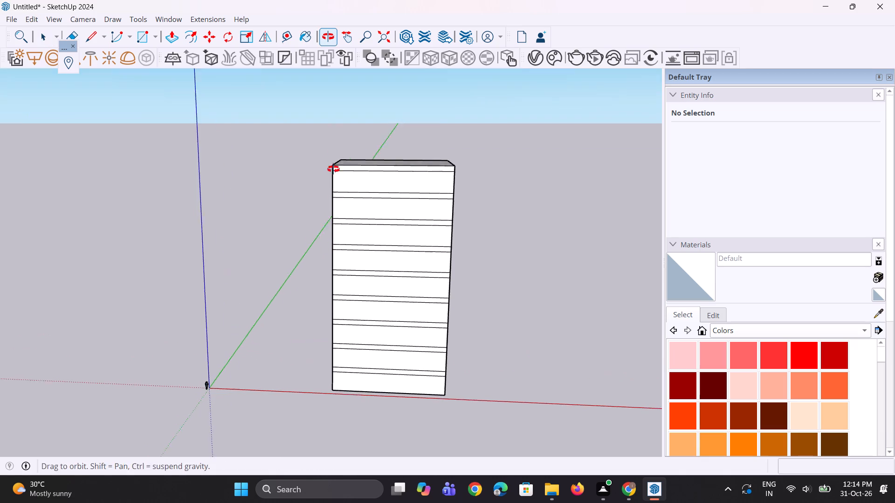
pyautogui.moveTo(333, 169); pyautogui.dragTo(333, 159, button='middle')
pyautogui.click(333, 180)
pyautogui.scroll(5, 333, 215)
pyautogui.keyDown('ctrl'); pyautogui.click(332, 198); pyautogui.keyUp('ctrl')
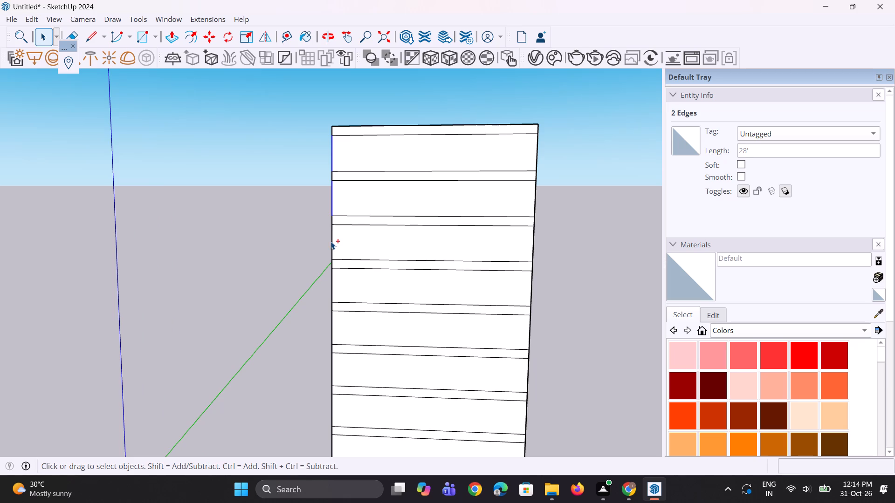
pyautogui.keyDown('ctrl'); pyautogui.click(331, 241); pyautogui.keyUp('ctrl')
pyautogui.keyDown('ctrl'); pyautogui.scroll(-3, 314, 147); pyautogui.keyUp('ctrl')
pyautogui.keyDown('ctrl'); pyautogui.scroll(3, 328, 283); pyautogui.keyUp('ctrl')
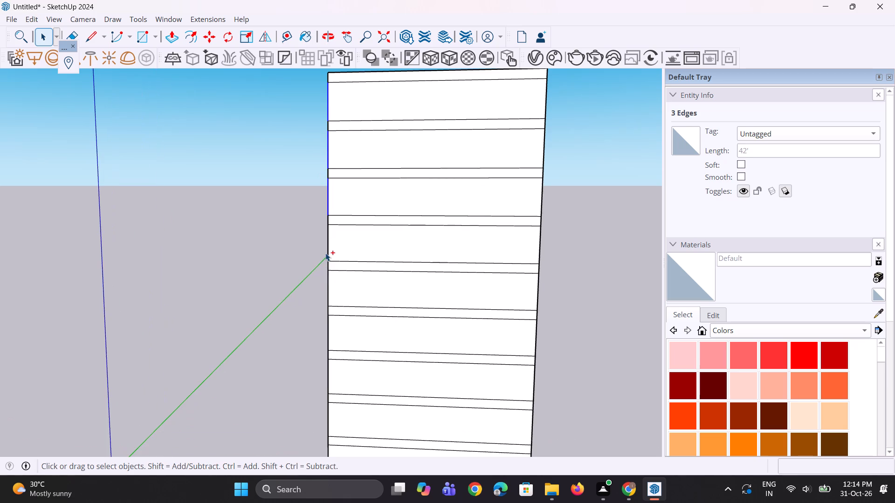
pyautogui.keyDown('ctrl'); pyautogui.click(329, 250); pyautogui.keyUp('ctrl')
pyautogui.keyDown('ctrl'); pyautogui.scroll(-3, 328, 199); pyautogui.keyUp('ctrl')
pyautogui.keyDown('ctrl'); pyautogui.scroll(3, 324, 265); pyautogui.keyUp('ctrl')
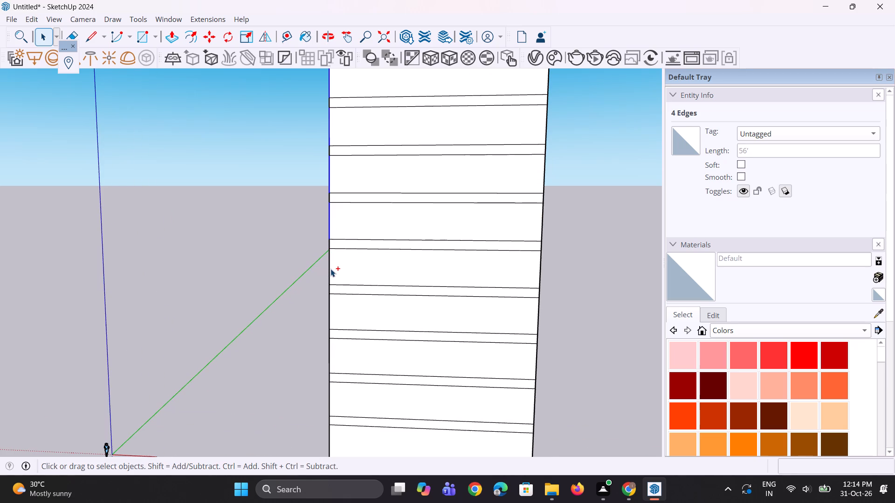
pyautogui.keyDown('ctrl'); pyautogui.click(330, 269); pyautogui.keyUp('ctrl')
pyautogui.keyDown('ctrl'); pyautogui.scroll(-4, 330, 208); pyautogui.keyUp('ctrl')
pyautogui.keyDown('ctrl'); pyautogui.scroll(3, 339, 313); pyautogui.keyUp('ctrl')
pyautogui.keyDown('ctrl'); pyautogui.click(325, 267); pyautogui.keyUp('ctrl')
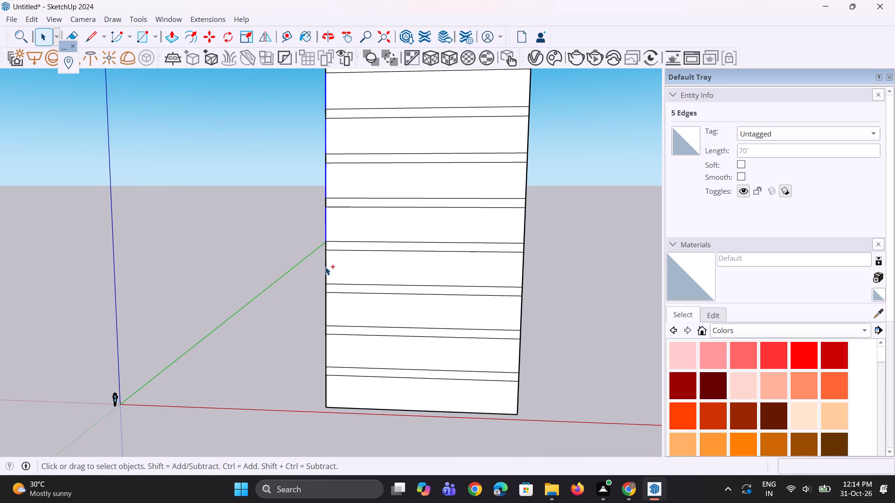
pyautogui.keyDown('ctrl'); pyautogui.click(326, 306); pyautogui.keyUp('ctrl')
pyautogui.keyDown('ctrl'); pyautogui.scroll(-3, 337, 246); pyautogui.keyUp('ctrl')
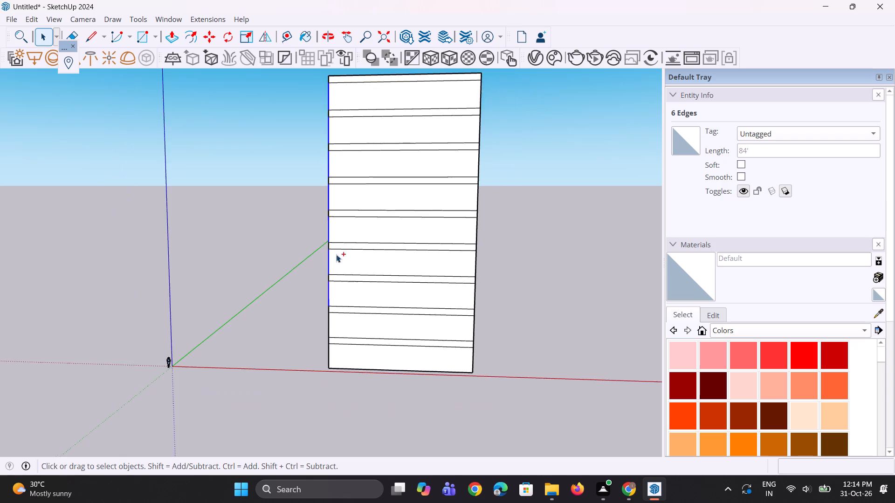
pyautogui.keyDown('ctrl'); pyautogui.scroll(3, 333, 330); pyautogui.keyUp('ctrl')
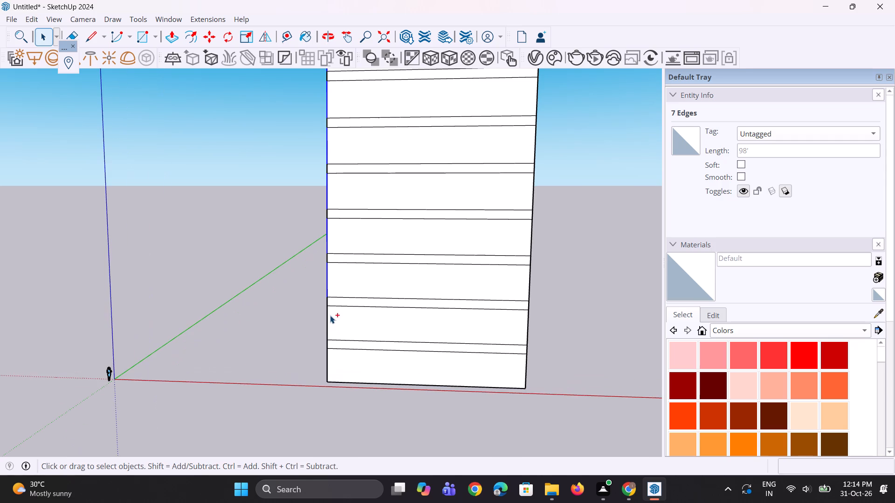
pyautogui.press('m')
pyautogui.scroll(2, 337, 298)
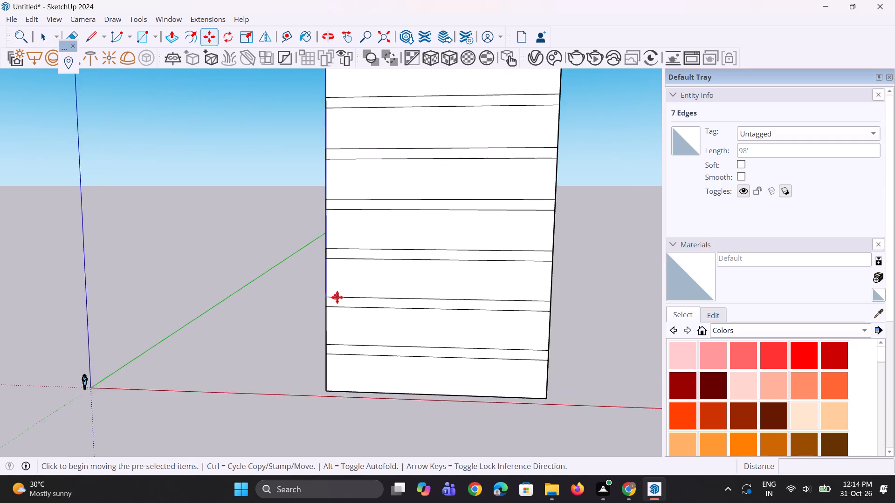
pyautogui.click(325, 296)
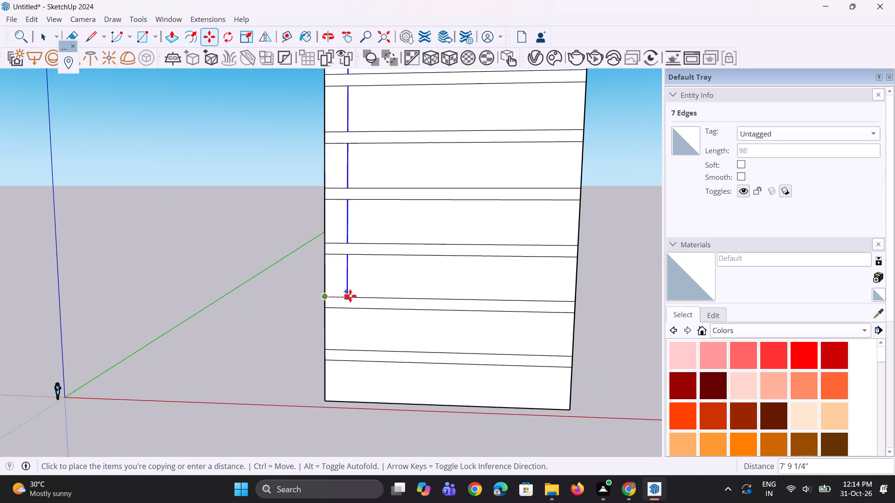
pyautogui.press('2')
pyautogui.click(387, 294)
pyautogui.press('0')
pyautogui.press("'")
pyautogui.press('Return')
# Select the third and fourth storeys' vertical edges at the front face's end farthest from the origin.
pyautogui.scroll(-3, 387, 298)
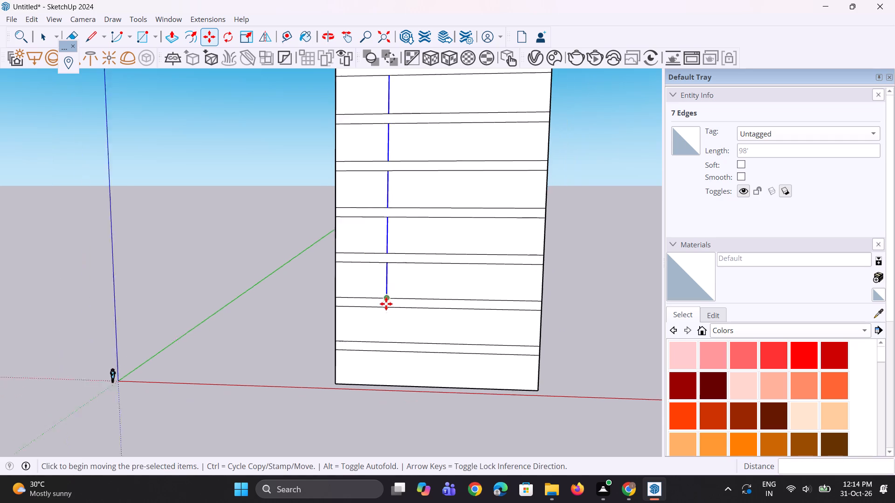
pyautogui.scroll(-4, 386, 304)
pyautogui.moveTo(387, 305); pyautogui.dragTo(377, 247, button='middle')
pyautogui.press('space')
pyautogui.press('space')
pyautogui.scroll(3, 474, 272)
pyautogui.press('space')
pyautogui.scroll(3, 478, 286)
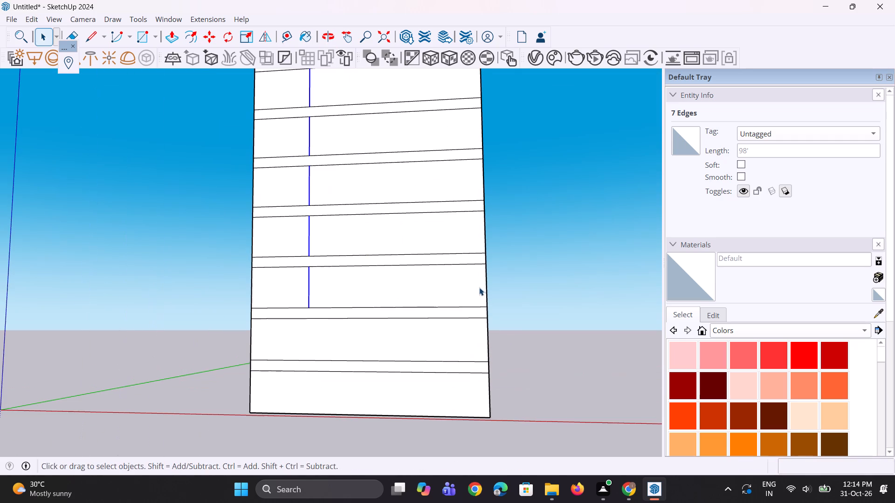
pyautogui.click(487, 286)
pyautogui.scroll(-4, 477, 331)
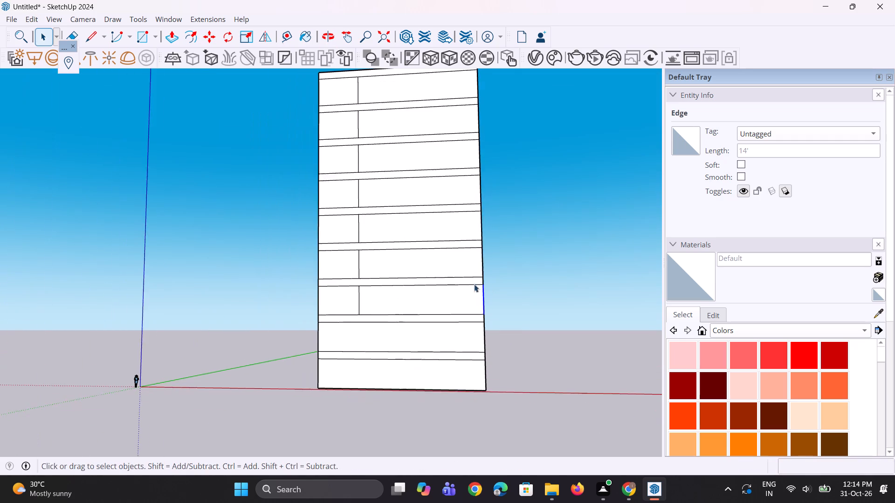
pyautogui.moveTo(466, 257); pyautogui.dragTo(467, 286, button='middle')
pyautogui.scroll(5, 472, 284)
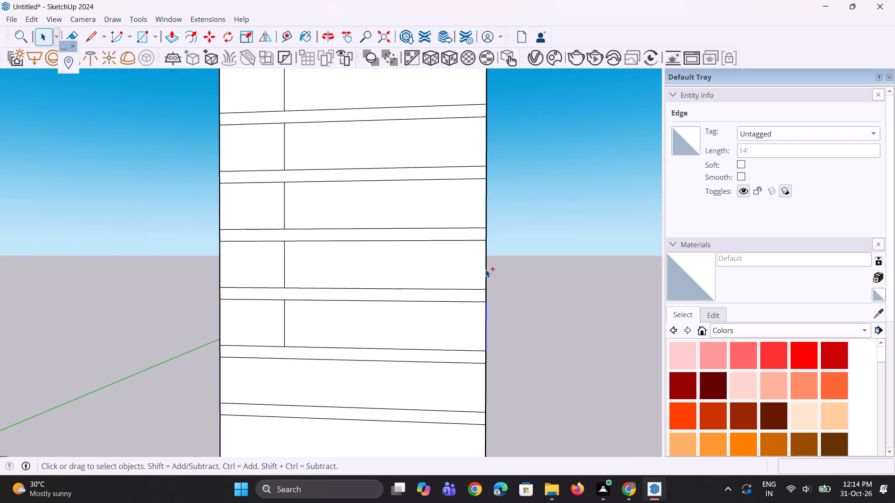
pyautogui.keyDown('ctrl'); pyautogui.click(485, 269); pyautogui.keyUp('ctrl')
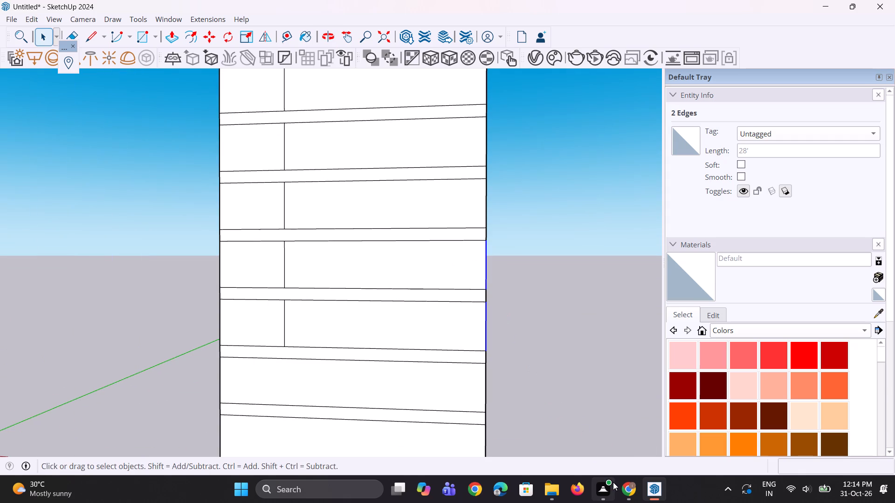
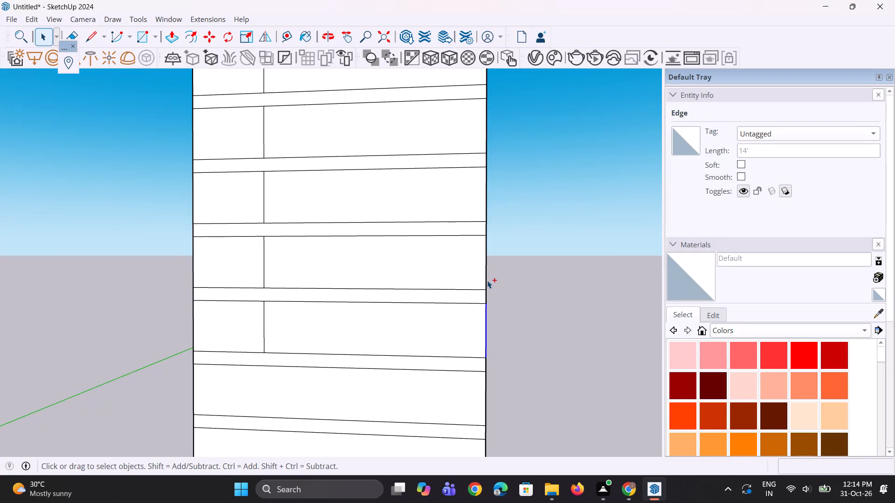
# Add the remaining vertical storey edges up to the ninth storey at the front face's far end, and copy all seven edges 20' inward.
pyautogui.keyDown('ctrl'); pyautogui.click(487, 279); pyautogui.keyUp('ctrl')
pyautogui.keyDown('ctrl'); pyautogui.scroll(-2, 477, 330); pyautogui.keyUp('ctrl')
pyautogui.scroll(2, 486, 251)
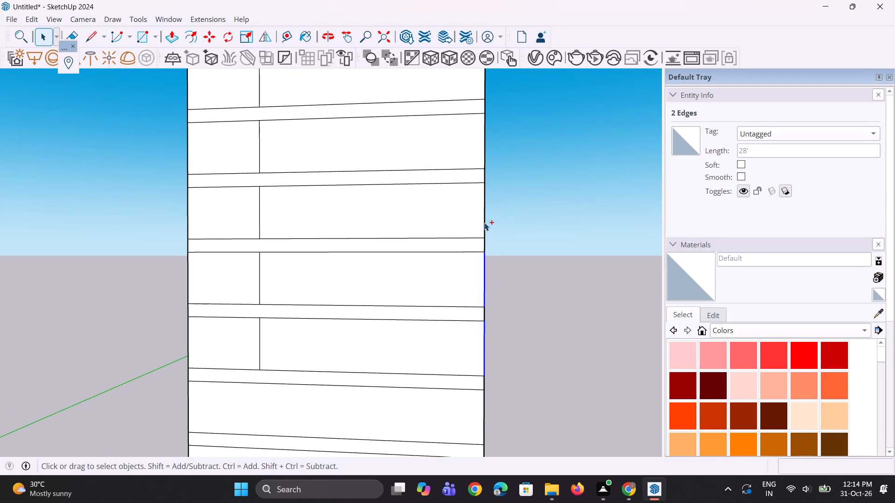
pyautogui.keyDown('ctrl'); pyautogui.click(484, 223); pyautogui.keyUp('ctrl')
pyautogui.keyDown('ctrl'); pyautogui.scroll(-3, 481, 298); pyautogui.keyUp('ctrl')
pyautogui.keyDown('ctrl'); pyautogui.scroll(2, 478, 179); pyautogui.keyUp('ctrl')
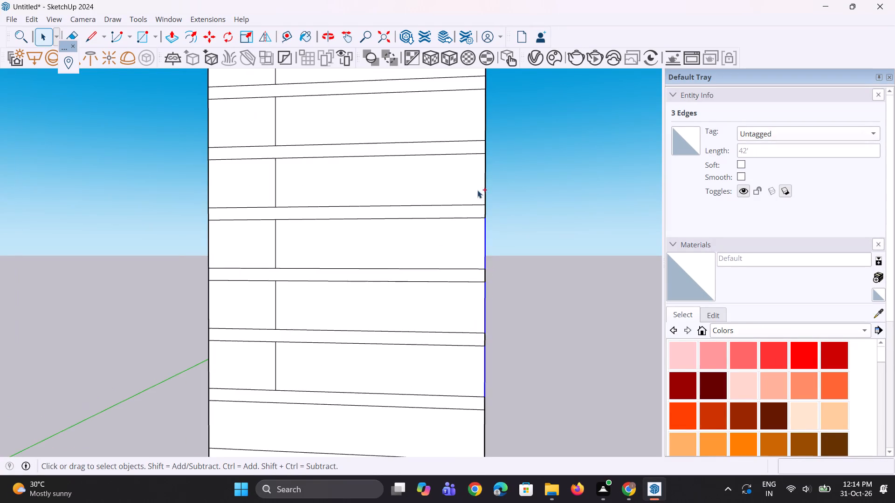
pyautogui.keyDown('ctrl'); pyautogui.scroll(2, 477, 195); pyautogui.keyUp('ctrl')
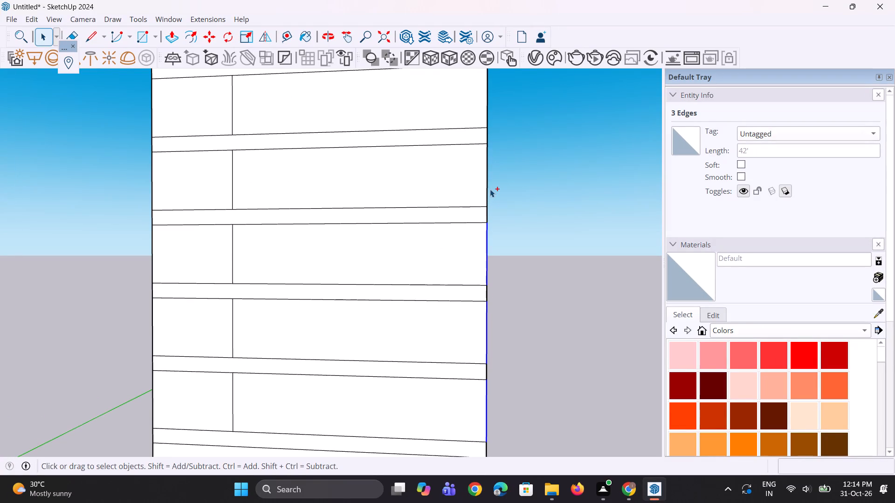
pyautogui.keyDown('ctrl'); pyautogui.click(486, 184); pyautogui.keyUp('ctrl')
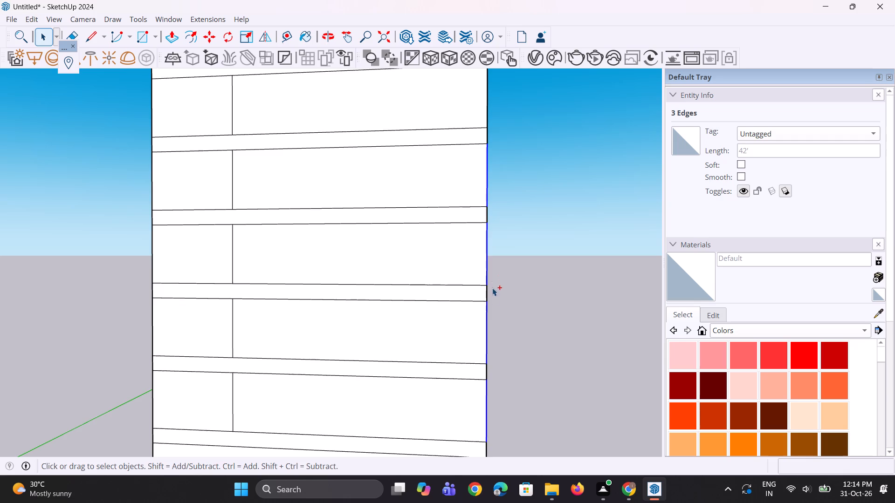
pyautogui.scroll(-8, 492, 299)
pyautogui.scroll(7, 486, 183)
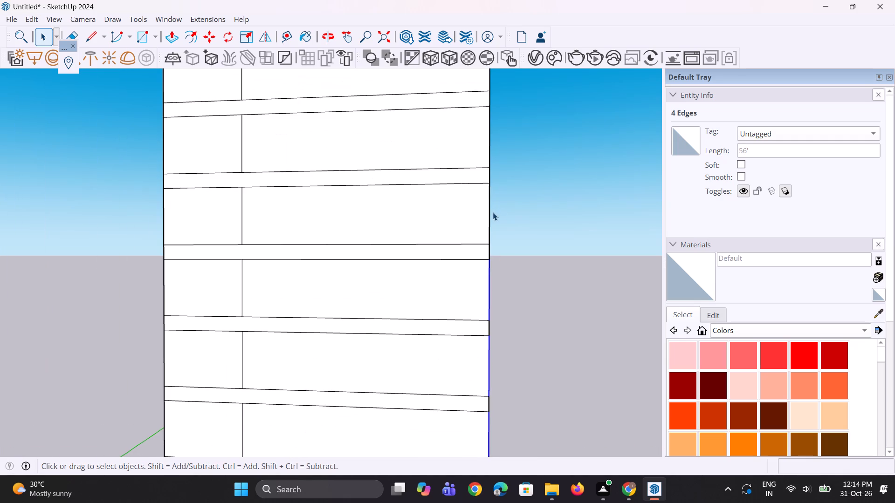
pyautogui.keyDown('ctrl'); pyautogui.click(489, 207); pyautogui.keyUp('ctrl')
pyautogui.keyDown('ctrl'); pyautogui.scroll(-4, 482, 277); pyautogui.keyUp('ctrl')
pyautogui.keyDown('ctrl'); pyautogui.scroll(2, 481, 178); pyautogui.keyUp('ctrl')
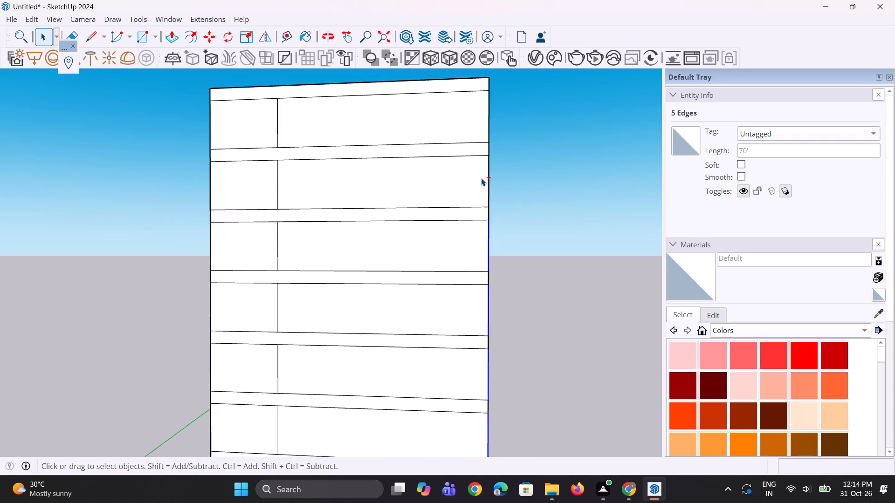
pyautogui.keyDown('ctrl'); pyautogui.scroll(3, 481, 178); pyautogui.keyUp('ctrl')
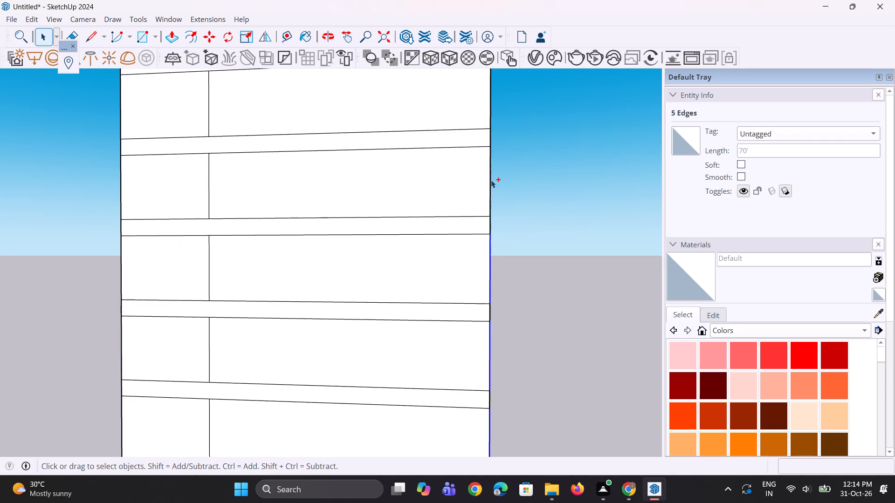
pyautogui.keyDown('ctrl'); pyautogui.click(491, 180); pyautogui.keyUp('ctrl')
pyautogui.scroll(-4, 482, 280)
pyautogui.keyDown('ctrl'); pyautogui.scroll(5, 491, 155); pyautogui.keyUp('ctrl')
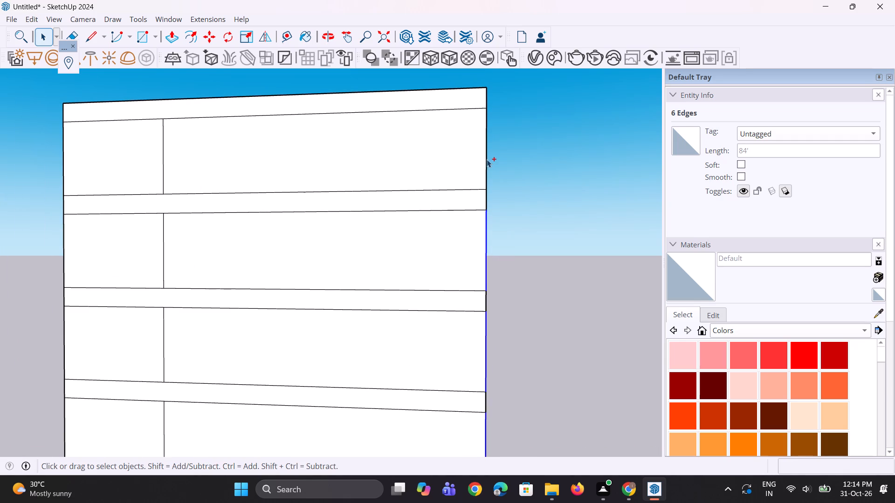
pyautogui.keyDown('ctrl'); pyautogui.click(487, 159); pyautogui.keyUp('ctrl')
pyautogui.press('m')
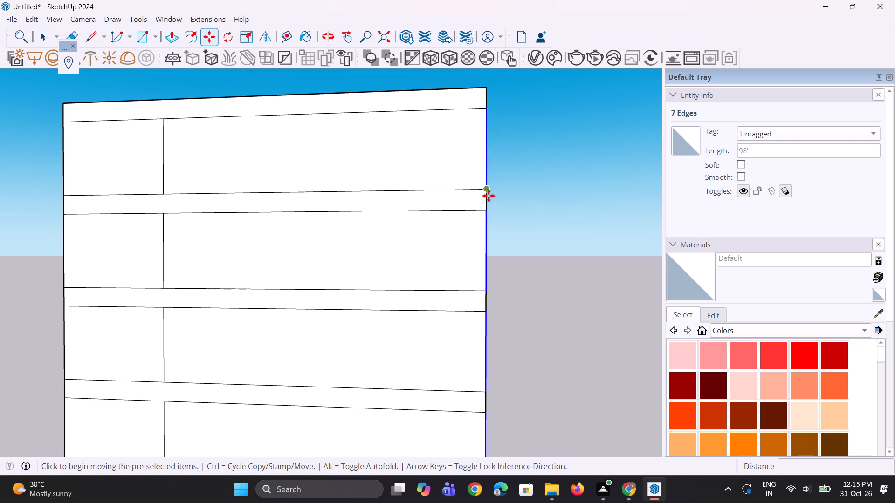
pyautogui.click(487, 196)
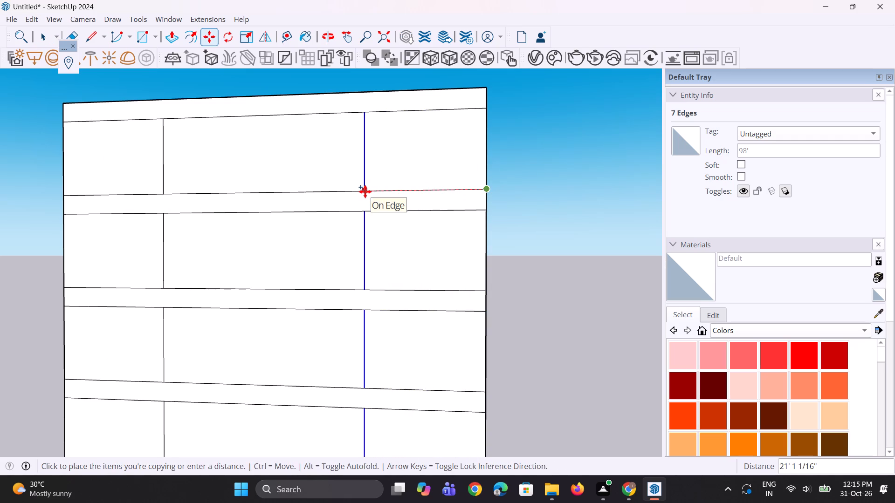
pyautogui.write("20'")
pyautogui.press('Return')
pyautogui.moveTo(353, 194); pyautogui.dragTo(364, 196, button='middle')
pyautogui.scroll(-4, 323, 171)
pyautogui.press('space')
pyautogui.press('space')
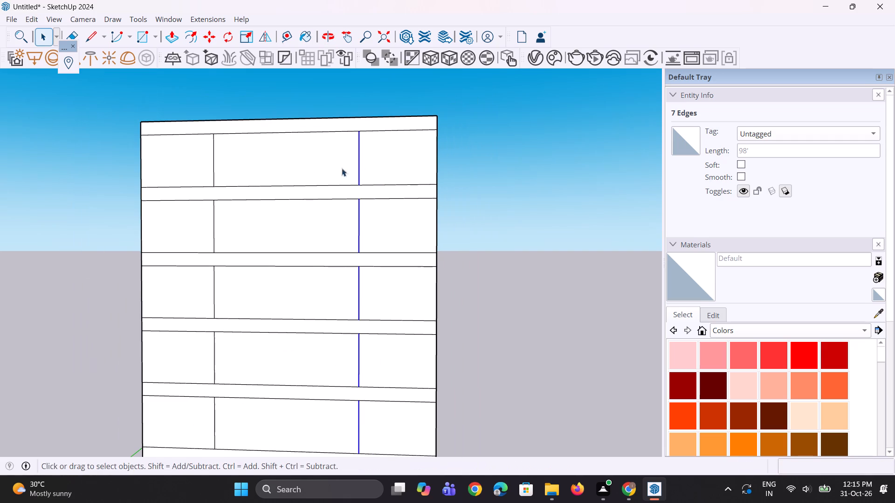
pyautogui.click(488, 176)
# Copy the ninth storey's vertical dividing line nearest the origin towards the middle of the front face.
pyautogui.scroll(-2, 294, 217)
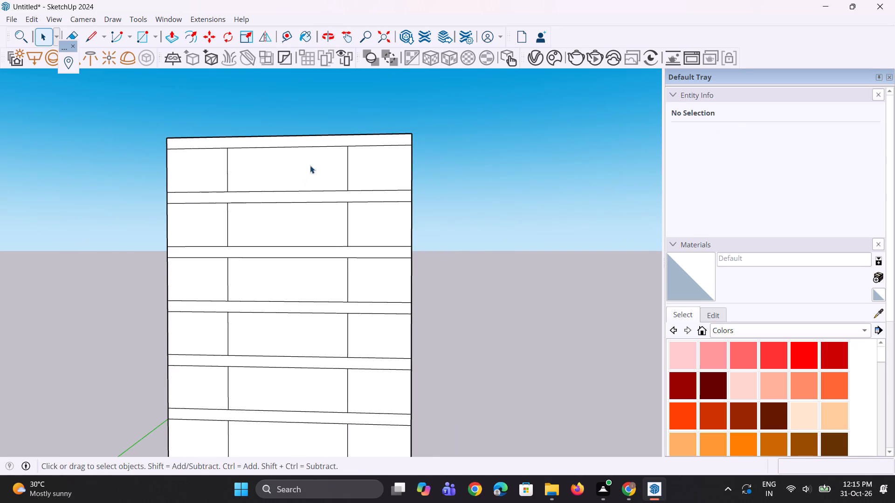
pyautogui.scroll(3, 310, 165)
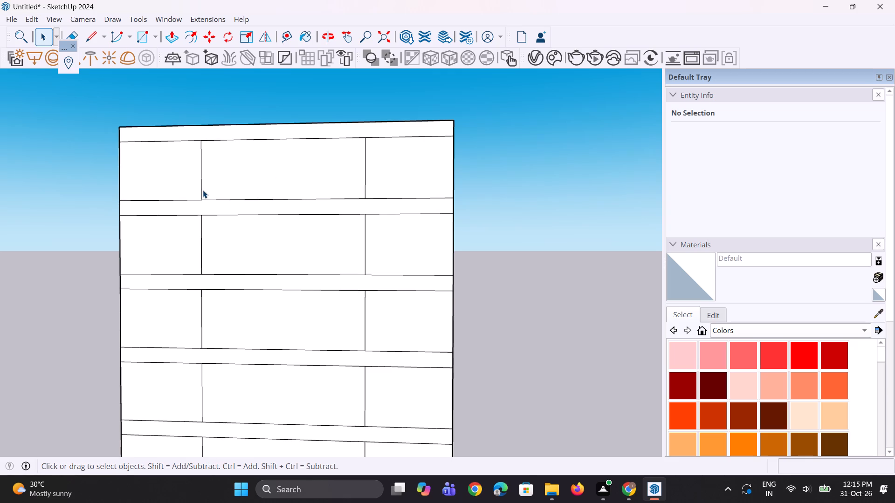
pyautogui.click(200, 190)
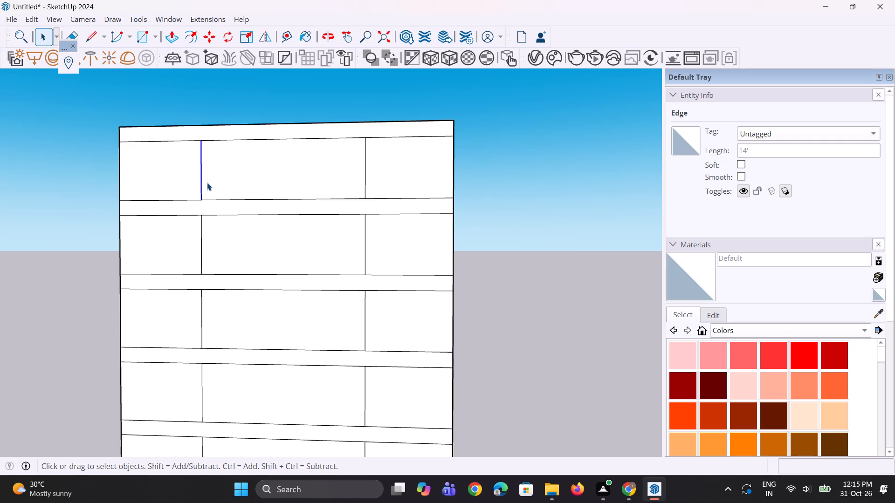
pyautogui.press('m')
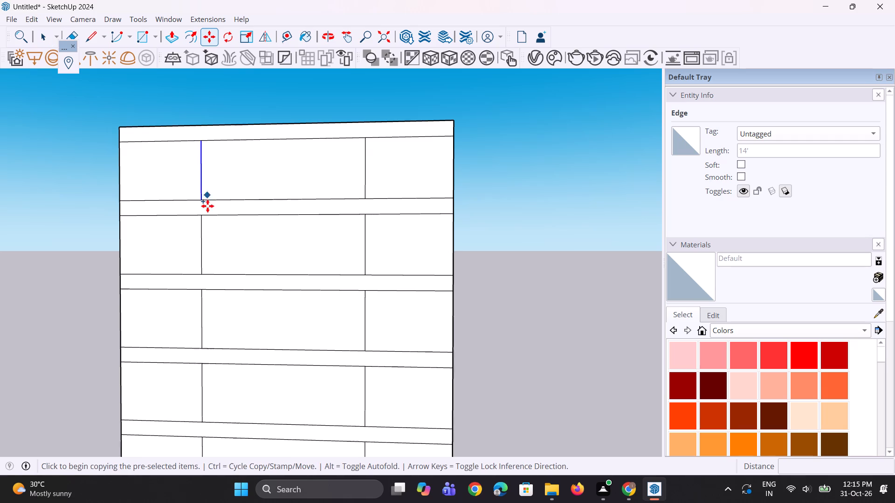
pyautogui.click(202, 197)
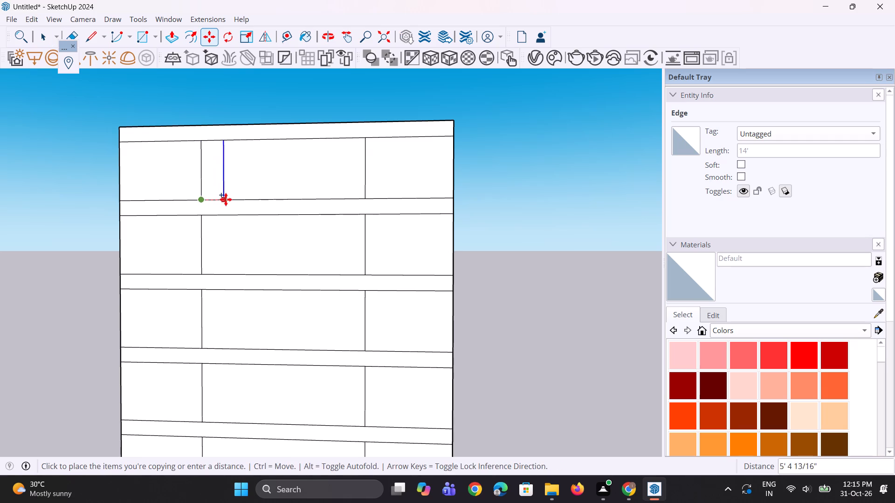
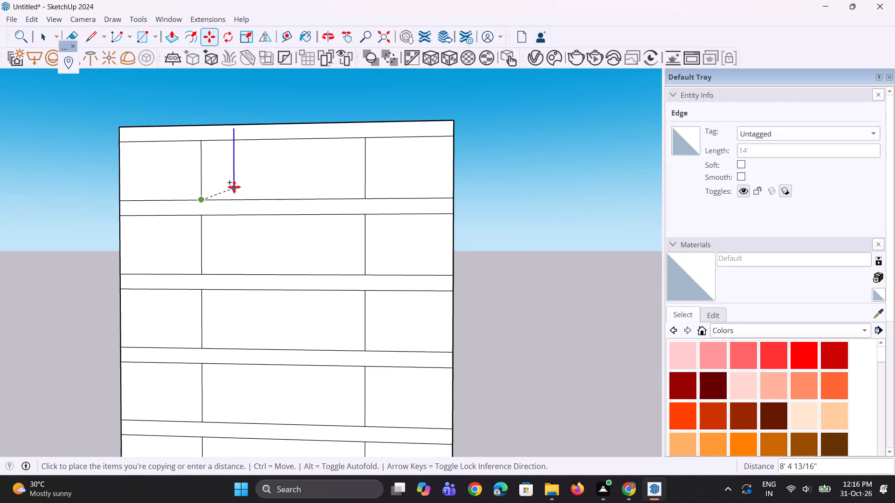
# Place the ninth storey's copied dividing line 10' from the original, towards the middle of the front face.
pyautogui.scroll(1, 236, 196)
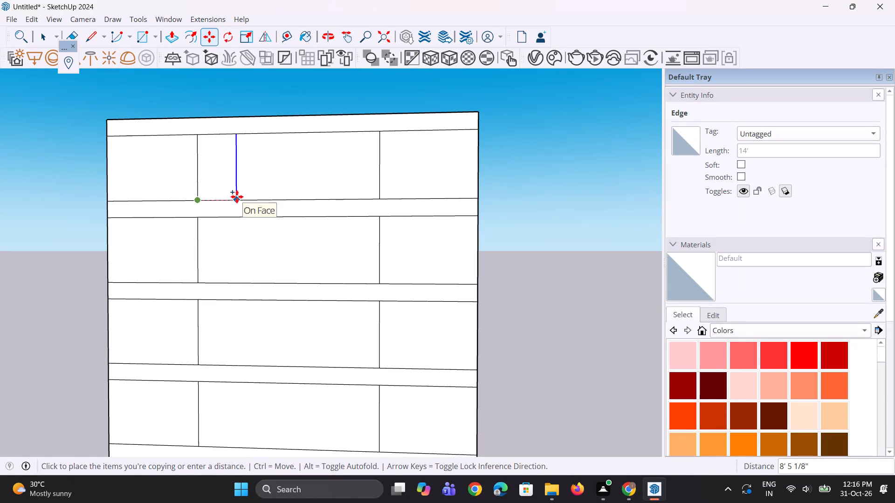
pyautogui.write("10'")
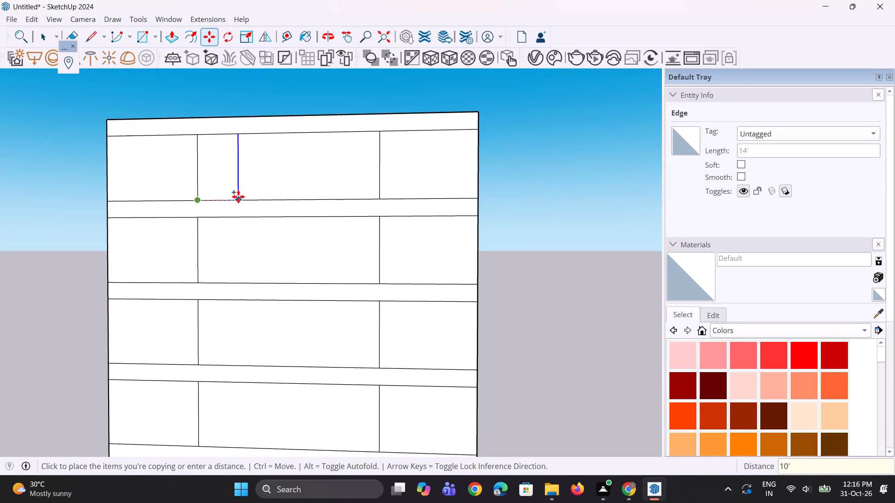
pyautogui.press('Return')
pyautogui.press('space')
pyautogui.press('space')
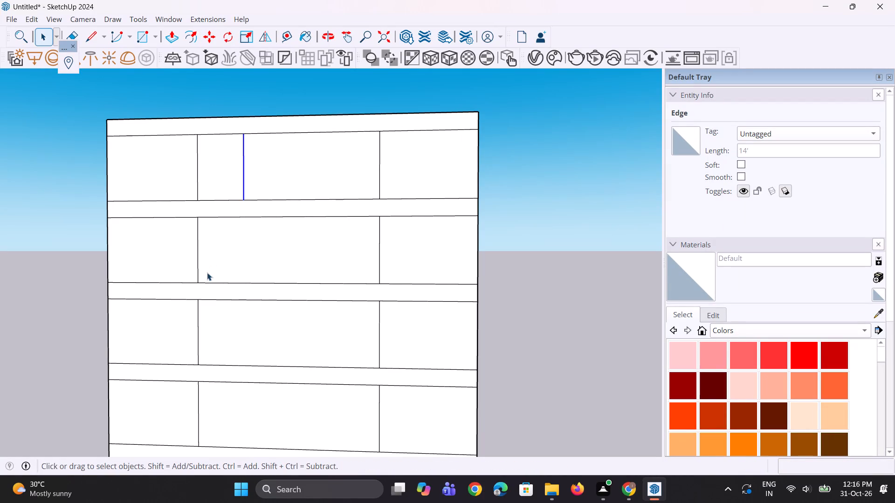
# Copy the third to sixth storeys' dividing lines nearest the origin 10' towards the middle of the front face.
pyautogui.click(198, 261)
pyautogui.keyDown('ctrl'); pyautogui.click(199, 324); pyautogui.keyUp('ctrl')
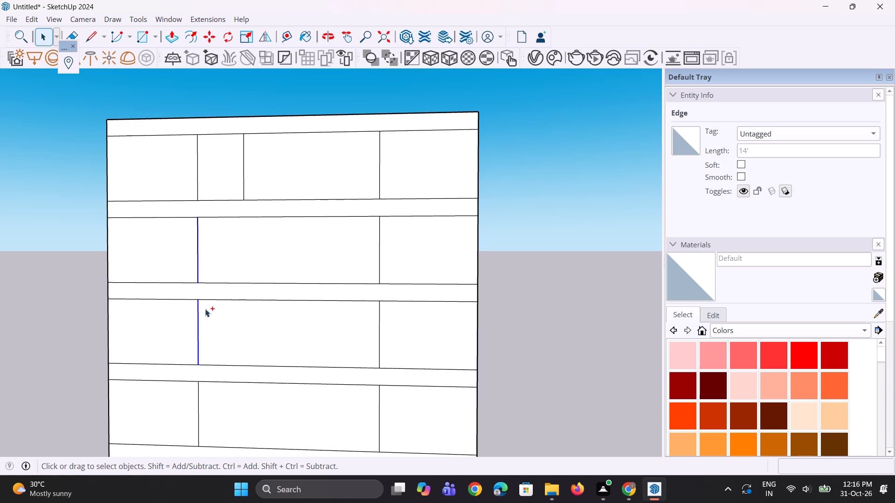
pyautogui.scroll(-4, 228, 165)
pyautogui.scroll(7, 229, 359)
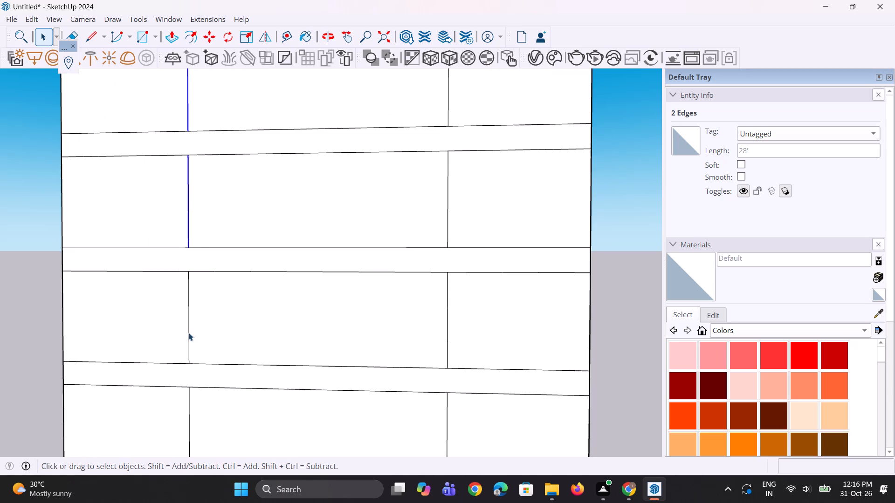
pyautogui.click(188, 333)
pyautogui.scroll(-11, 225, 228)
pyautogui.scroll(7, 221, 324)
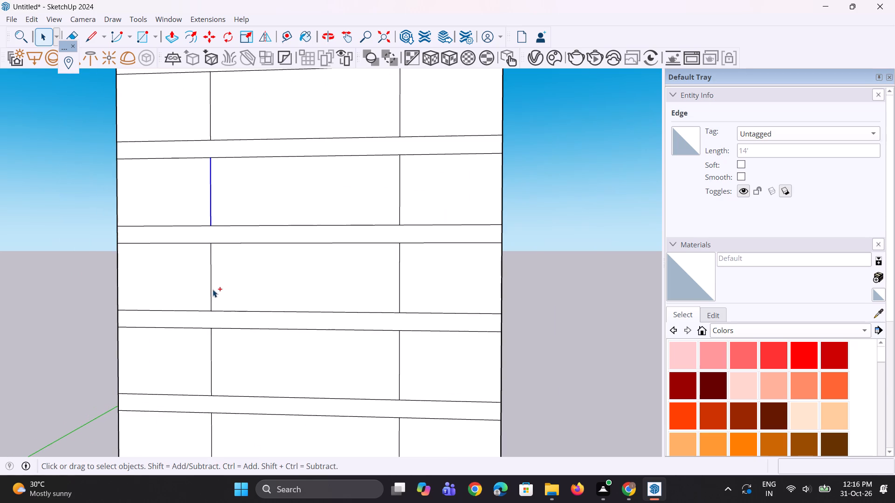
pyautogui.keyDown('ctrl'); pyautogui.click(210, 287); pyautogui.keyUp('ctrl')
pyautogui.keyDown('ctrl'); pyautogui.click(211, 359); pyautogui.keyUp('ctrl')
pyautogui.scroll(-3, 208, 243)
pyautogui.scroll(2, 237, 467)
pyautogui.scroll(5, 205, 408)
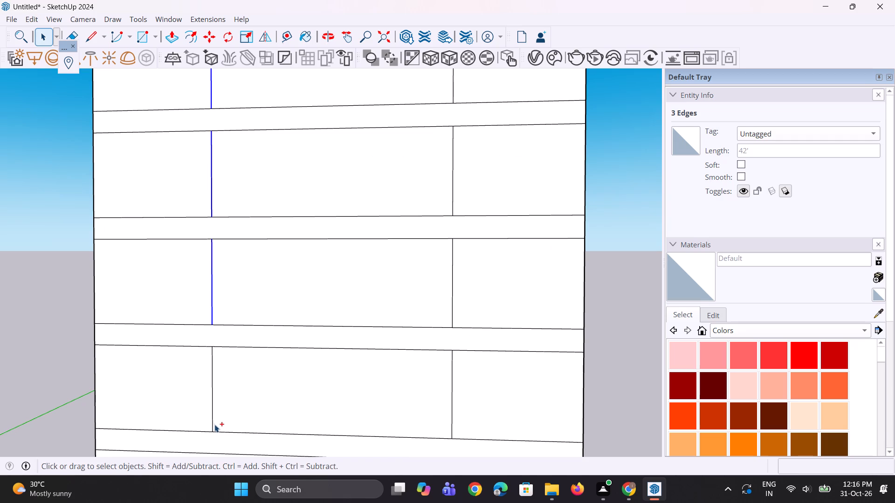
pyautogui.keyDown('ctrl'); pyautogui.click(212, 423); pyautogui.keyUp('ctrl')
pyautogui.scroll(-4, 222, 354)
pyautogui.scroll(3, 221, 407)
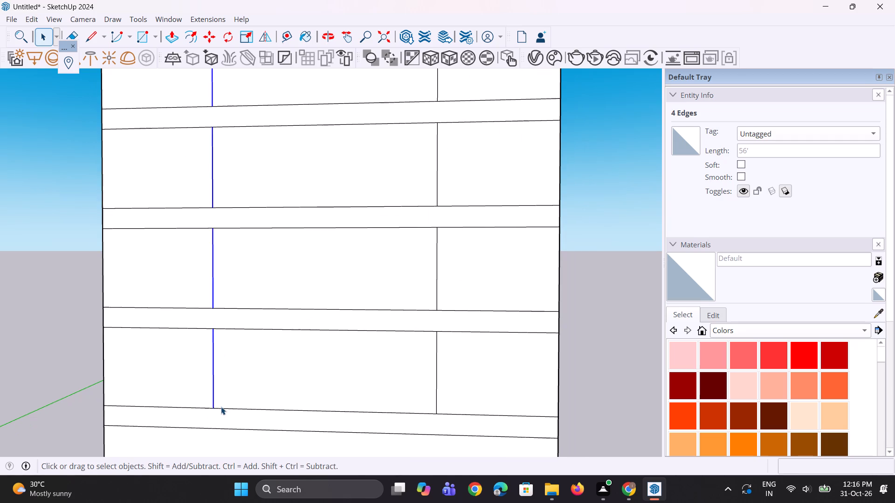
pyautogui.press('m')
pyautogui.scroll(2, 221, 403)
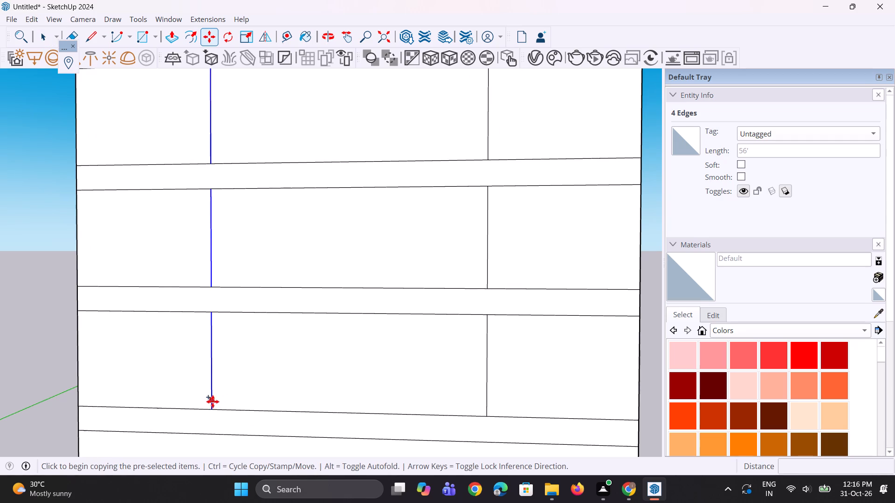
pyautogui.click(213, 408)
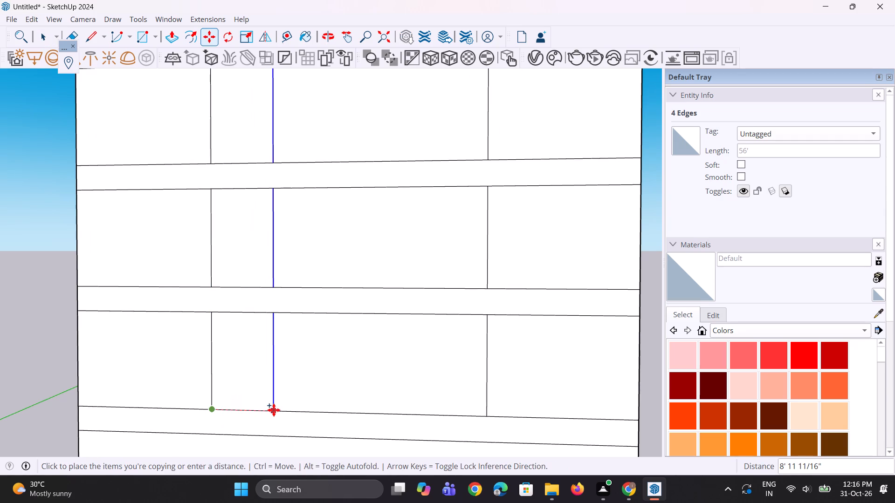
pyautogui.click(284, 412)
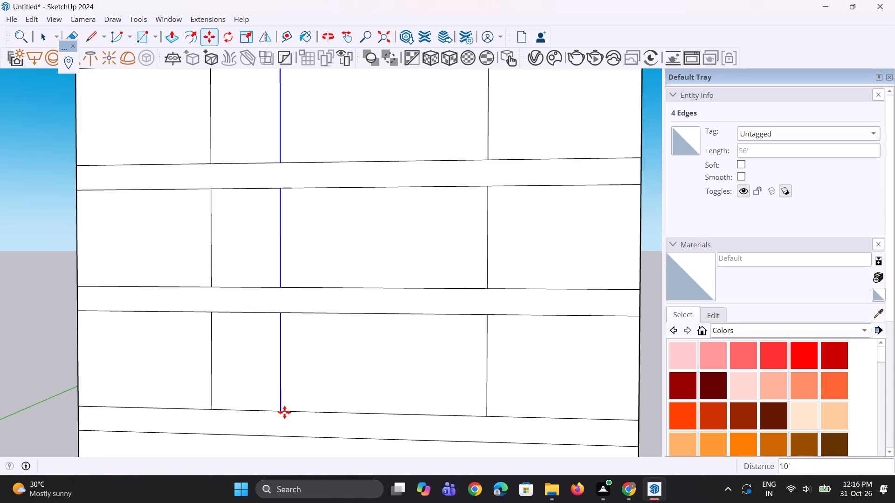
# Copy the seventh and eighth storeys' dividing lines nearest the origin inward, in line with the copies on the other storeys.
pyautogui.scroll(-10, 268, 413)
pyautogui.moveTo(267, 394); pyautogui.dragTo(268, 384, button='middle')
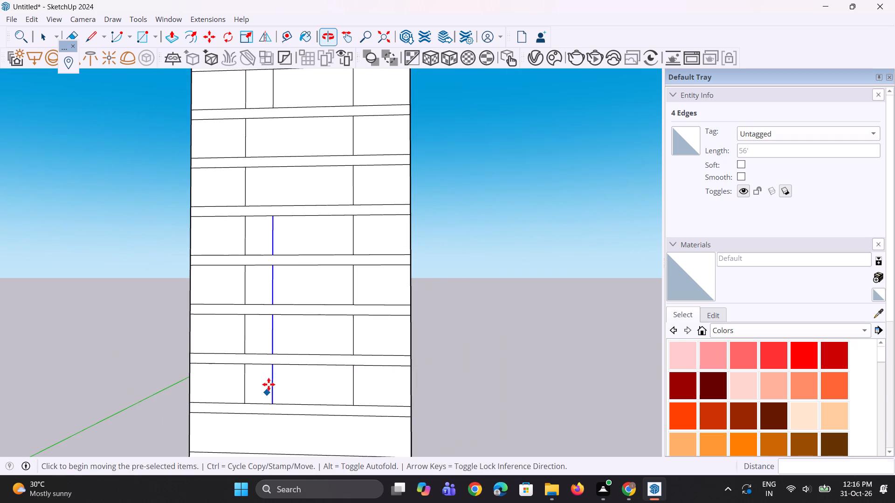
pyautogui.press('space')
pyautogui.press('space')
pyautogui.scroll(4, 250, 185)
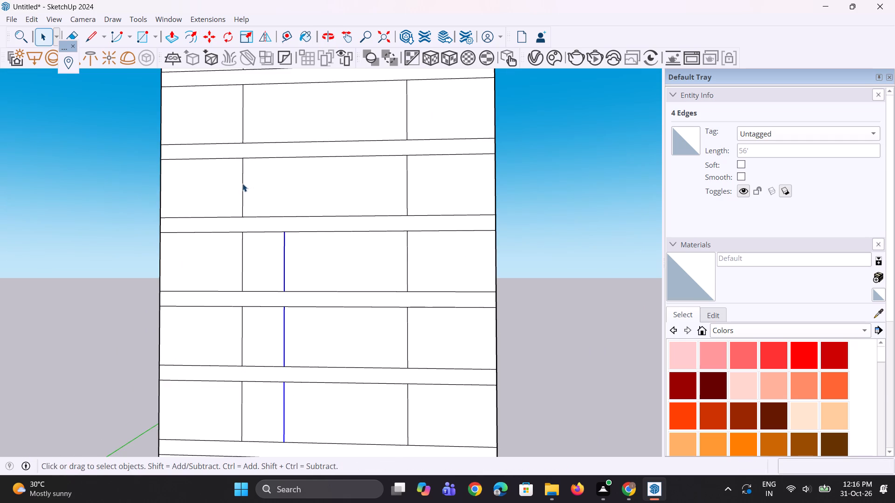
pyautogui.click(242, 184)
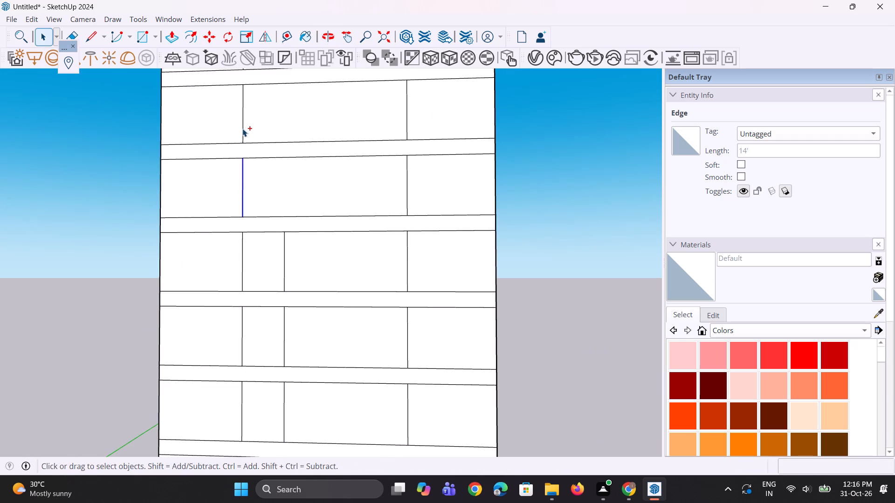
pyautogui.keyDown('ctrl'); pyautogui.click(243, 128); pyautogui.keyUp('ctrl')
pyautogui.press('m')
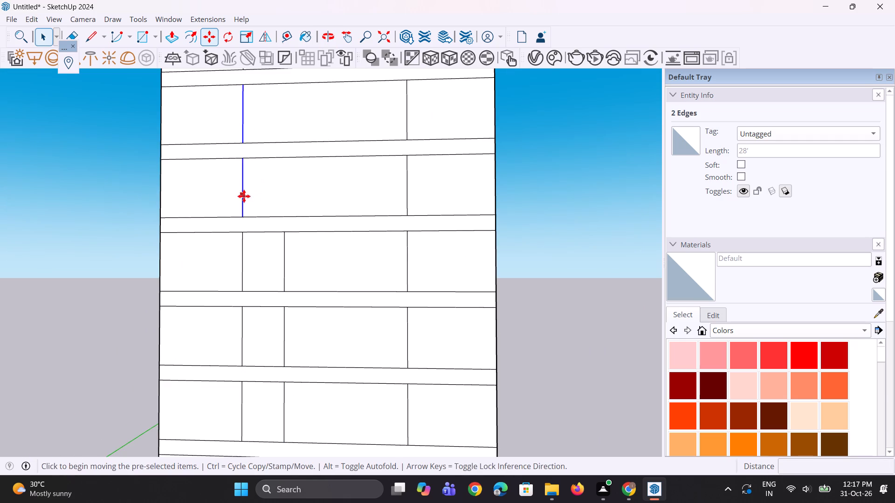
pyautogui.scroll(2, 246, 216)
pyautogui.click(243, 217)
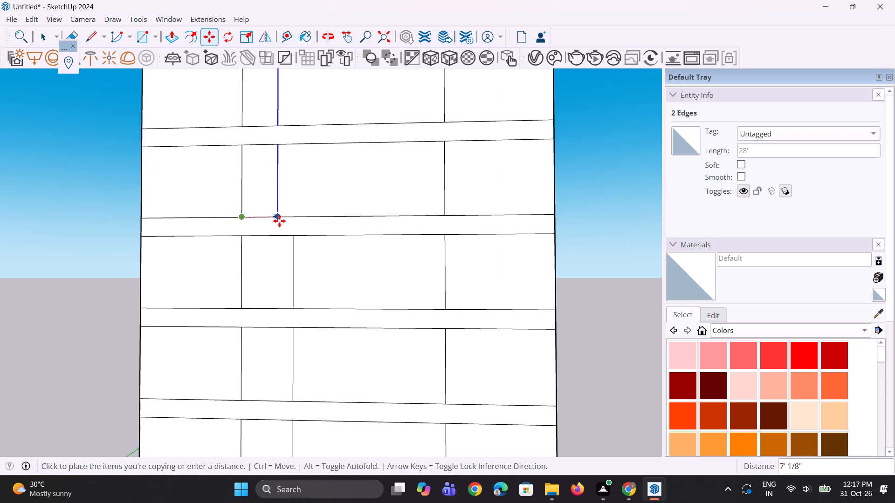
pyautogui.click(295, 219)
pyautogui.scroll(-5, 297, 272)
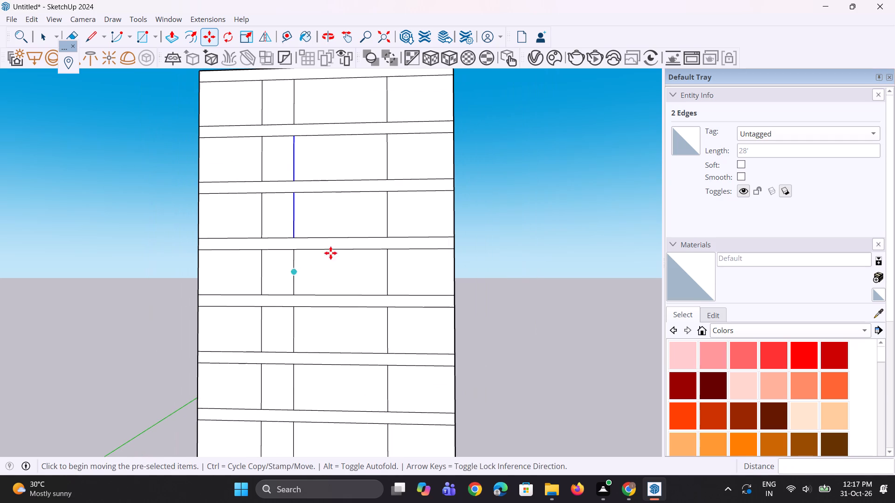
pyautogui.press('space')
pyautogui.press('space')
pyautogui.click(526, 228)
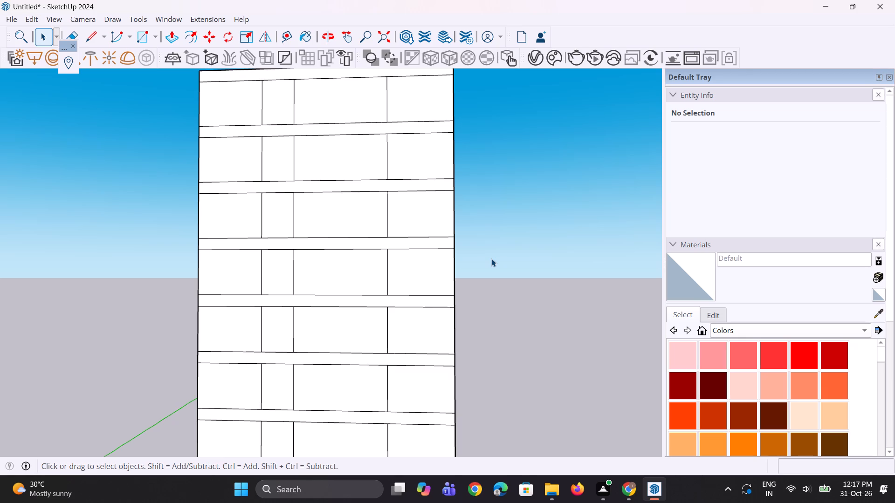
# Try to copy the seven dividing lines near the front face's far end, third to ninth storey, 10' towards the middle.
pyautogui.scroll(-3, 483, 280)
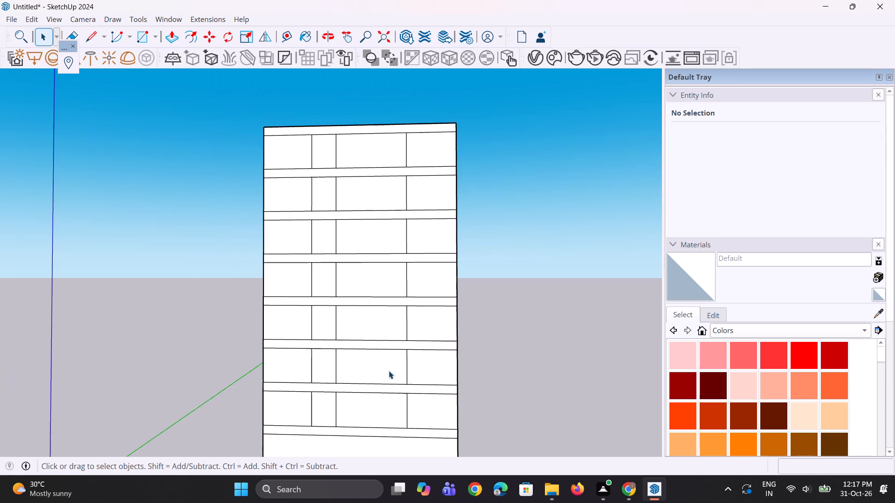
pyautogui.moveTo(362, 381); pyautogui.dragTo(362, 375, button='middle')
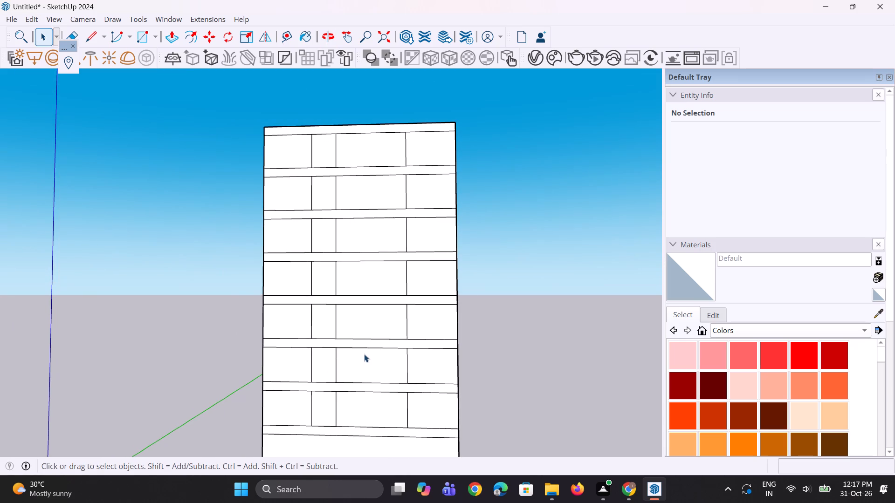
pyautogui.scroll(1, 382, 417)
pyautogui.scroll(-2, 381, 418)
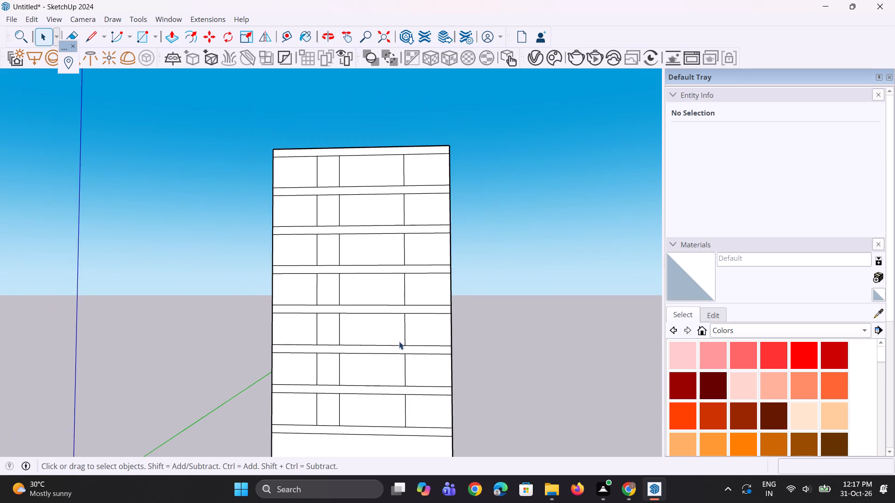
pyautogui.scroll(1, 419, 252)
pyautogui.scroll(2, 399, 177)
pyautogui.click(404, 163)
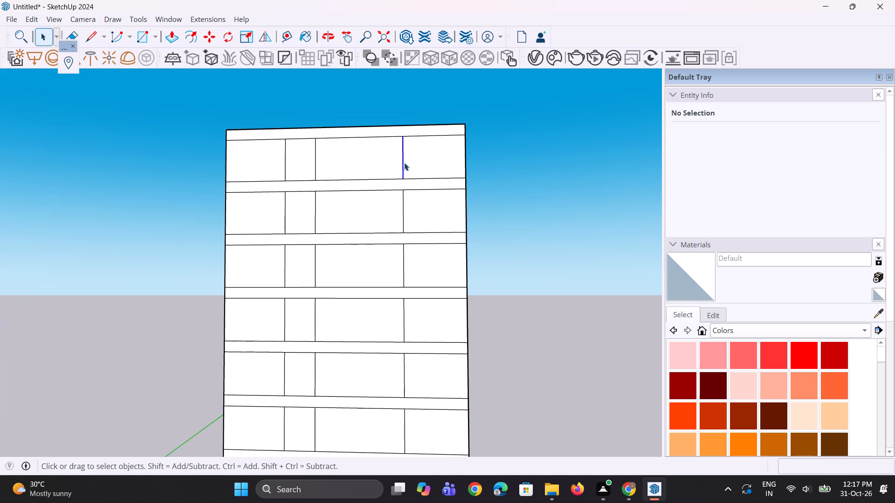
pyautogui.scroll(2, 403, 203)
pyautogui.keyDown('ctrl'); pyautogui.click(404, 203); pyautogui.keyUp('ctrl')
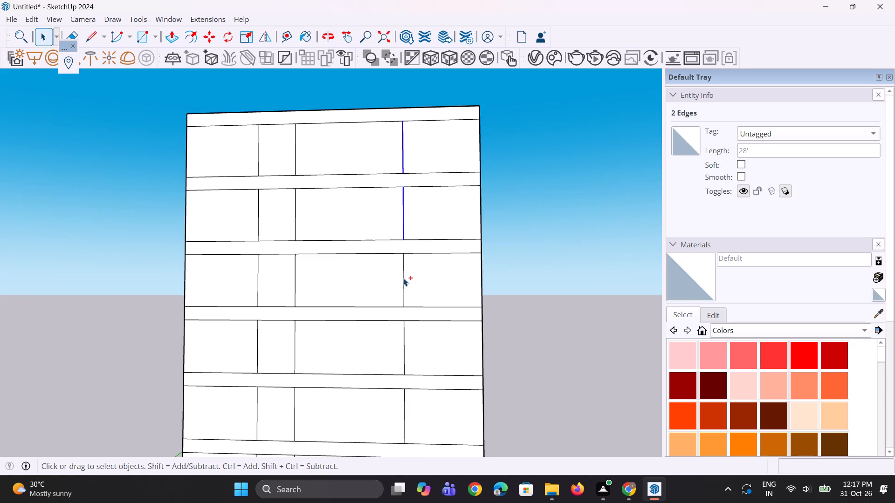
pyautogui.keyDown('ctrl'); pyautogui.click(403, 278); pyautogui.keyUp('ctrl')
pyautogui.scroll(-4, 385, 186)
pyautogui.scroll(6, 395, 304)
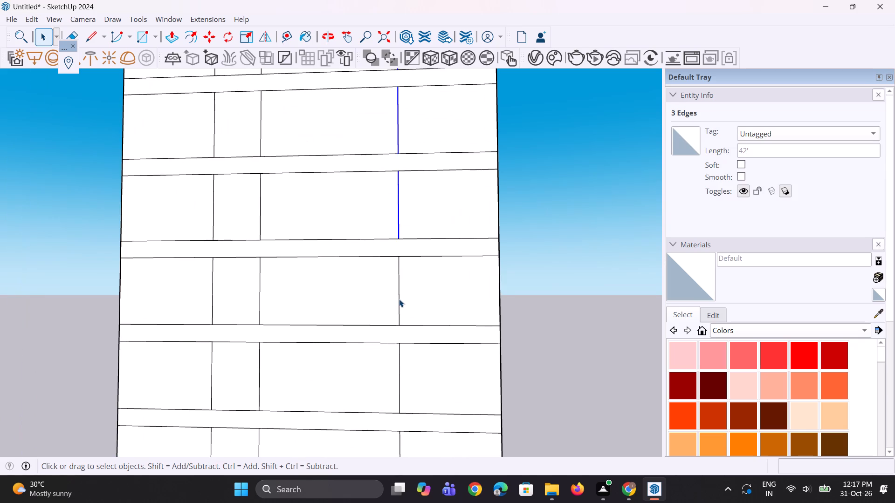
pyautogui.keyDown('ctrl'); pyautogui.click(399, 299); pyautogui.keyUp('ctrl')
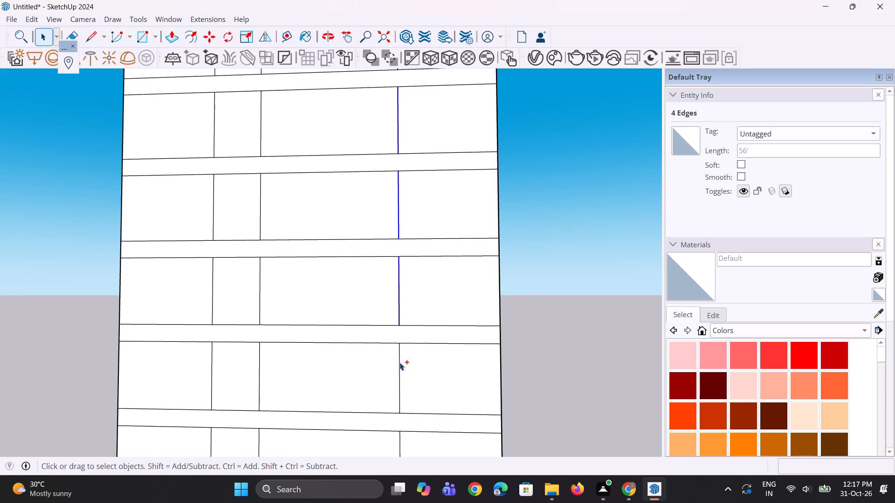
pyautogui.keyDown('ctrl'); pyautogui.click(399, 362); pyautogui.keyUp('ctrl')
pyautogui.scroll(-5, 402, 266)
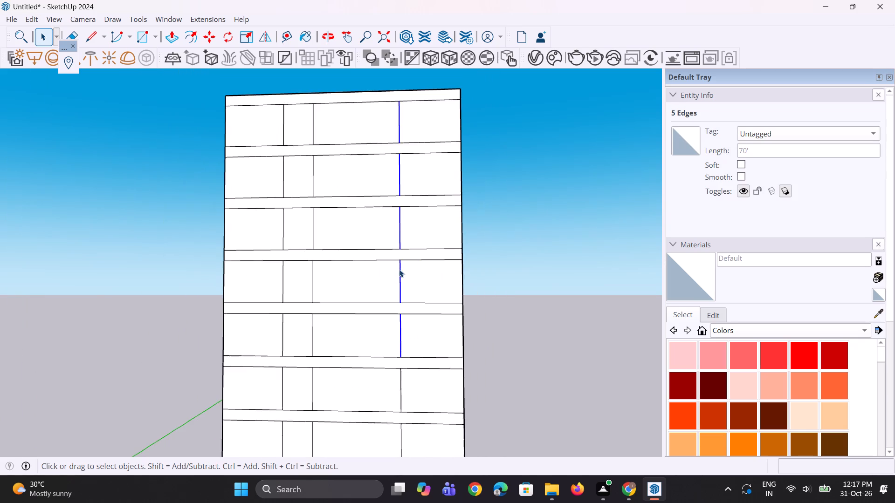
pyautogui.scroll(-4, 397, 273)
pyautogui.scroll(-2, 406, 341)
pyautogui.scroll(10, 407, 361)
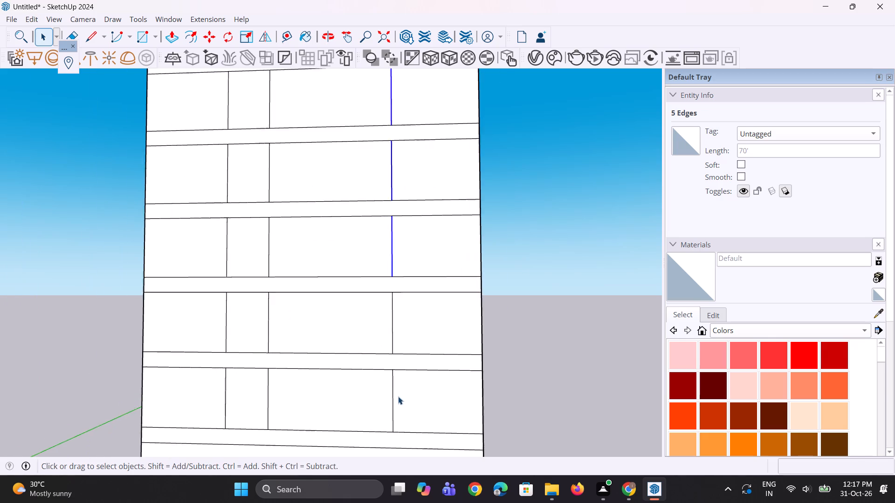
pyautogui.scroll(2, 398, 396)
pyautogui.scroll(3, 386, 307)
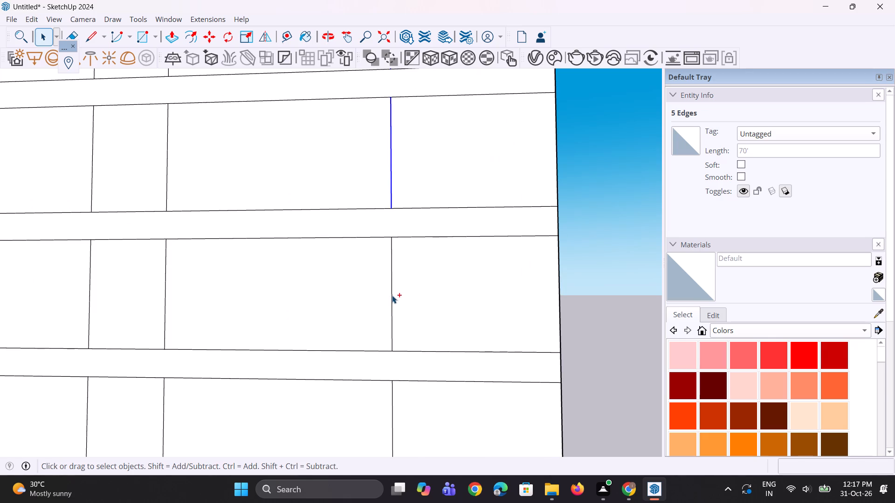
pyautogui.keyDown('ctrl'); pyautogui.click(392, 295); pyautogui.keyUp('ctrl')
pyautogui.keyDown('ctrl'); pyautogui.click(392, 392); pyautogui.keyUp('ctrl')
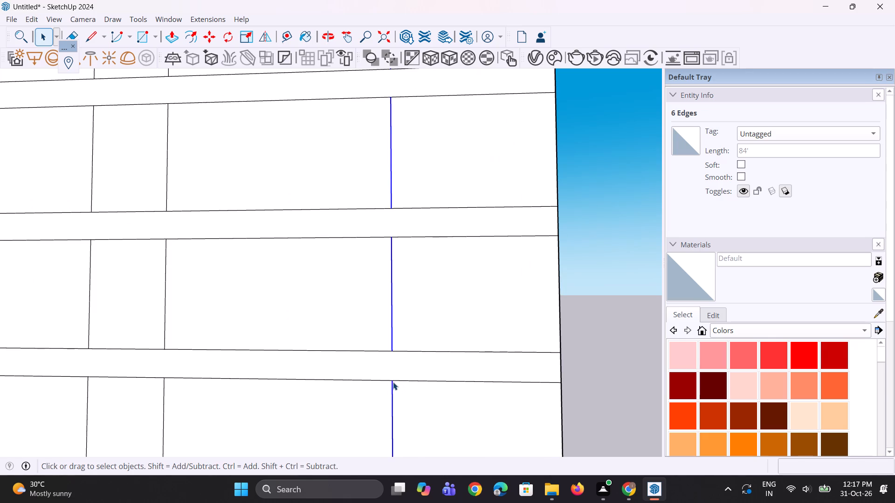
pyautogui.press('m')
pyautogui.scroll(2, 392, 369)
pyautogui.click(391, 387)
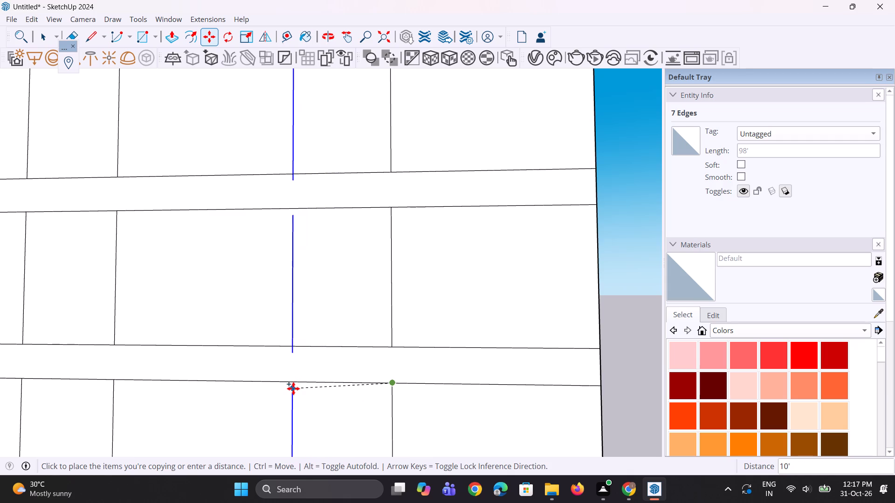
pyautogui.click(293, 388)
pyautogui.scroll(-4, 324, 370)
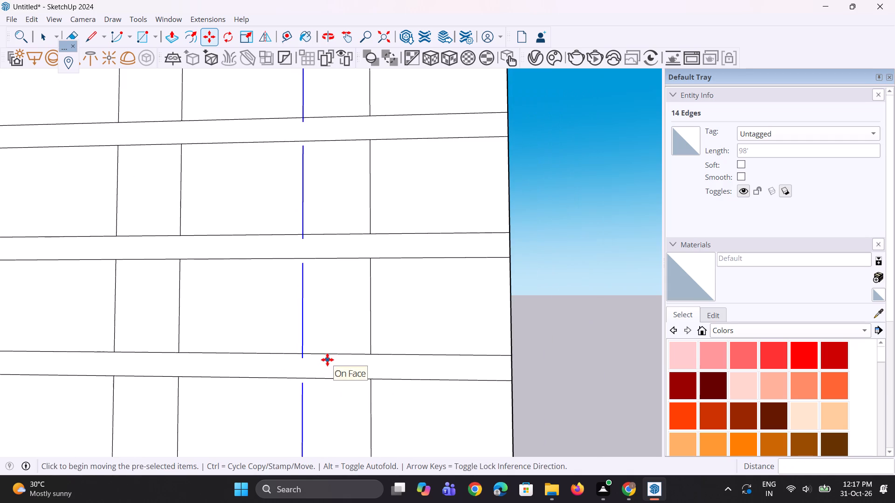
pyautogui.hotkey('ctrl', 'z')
# Select the dividing lines near the front face's far end again, starting with the third storey's line.
pyautogui.scroll(-4, 326, 342)
pyautogui.press('space')
pyautogui.press('space')
pyautogui.scroll(-4, 330, 312)
pyautogui.press('space')
pyautogui.scroll(3, 359, 386)
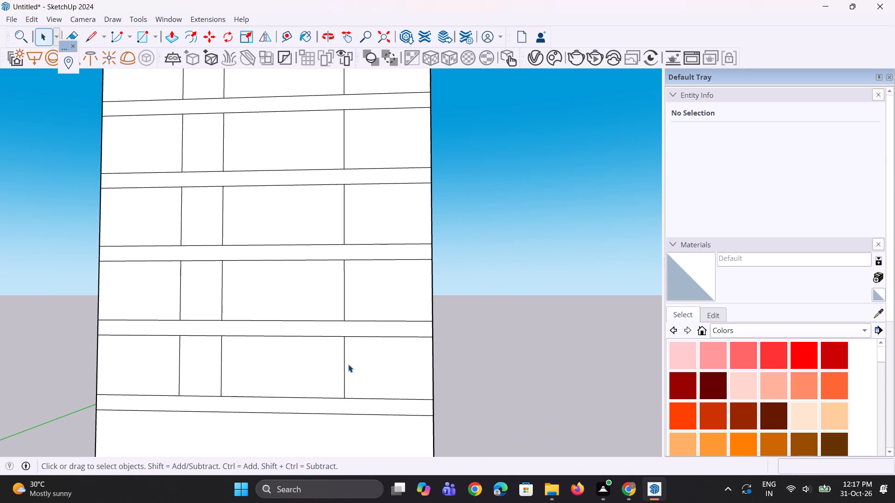
pyautogui.click(345, 360)
pyautogui.scroll(3, 345, 310)
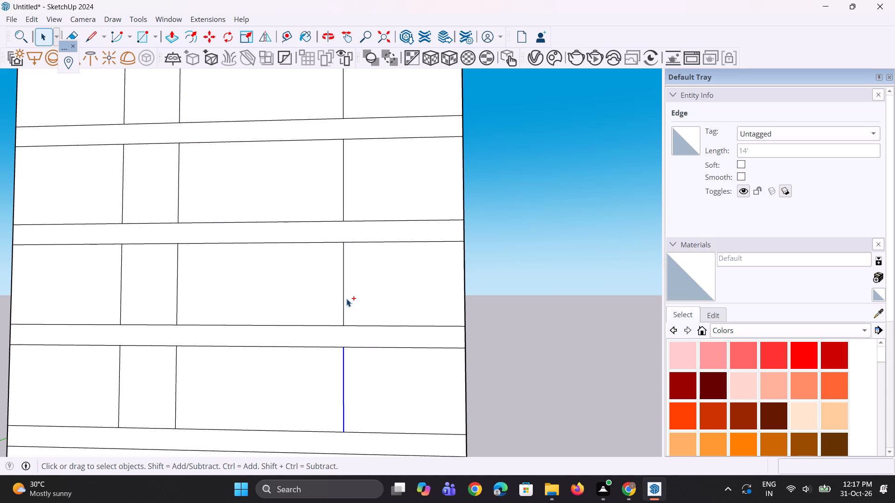
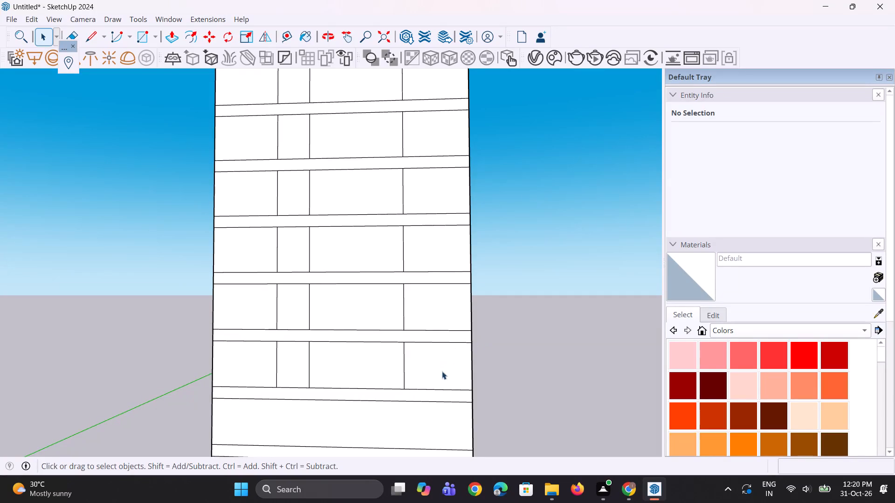
# Copy the third to ninth storeys' seven dividing lines near the front face's far end about 10' towards the middle.
pyautogui.scroll(1, 403, 397)
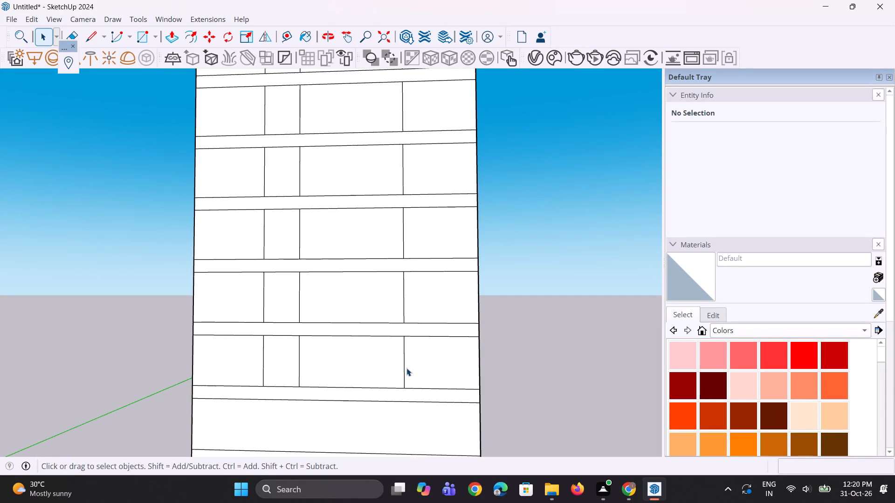
pyautogui.click(404, 366)
pyautogui.scroll(3, 405, 305)
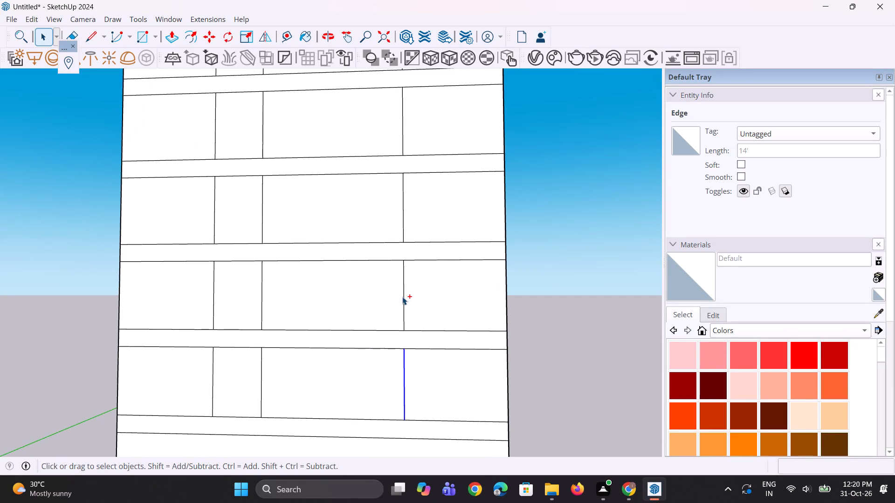
pyautogui.keyDown('ctrl'); pyautogui.click(403, 298); pyautogui.keyUp('ctrl')
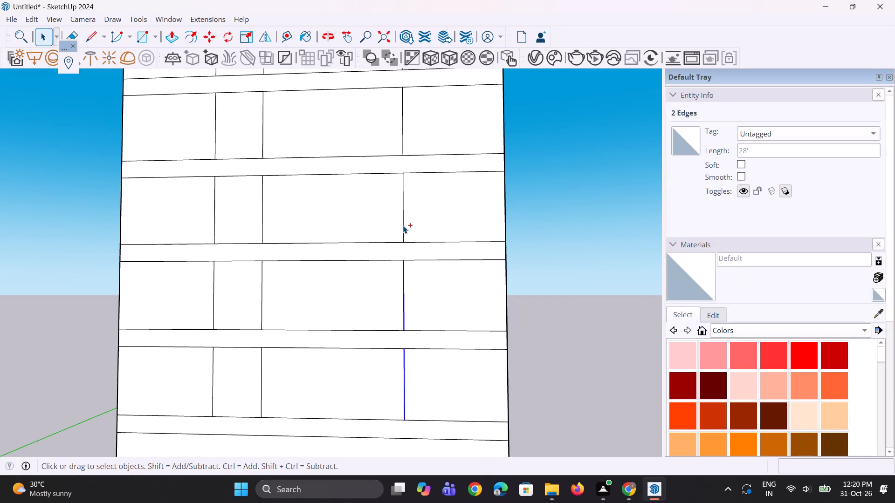
pyautogui.keyDown('ctrl'); pyautogui.click(403, 225); pyautogui.keyUp('ctrl')
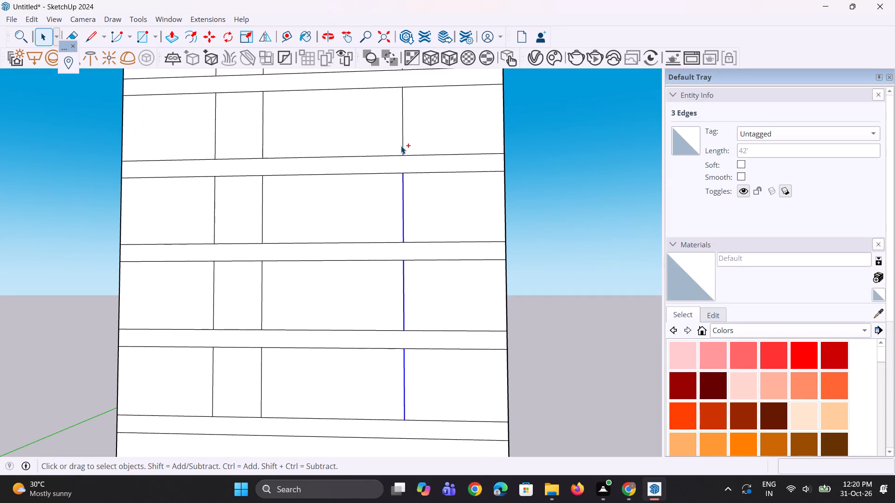
pyautogui.keyDown('ctrl'); pyautogui.click(402, 146); pyautogui.keyUp('ctrl')
pyautogui.scroll(-8, 407, 299)
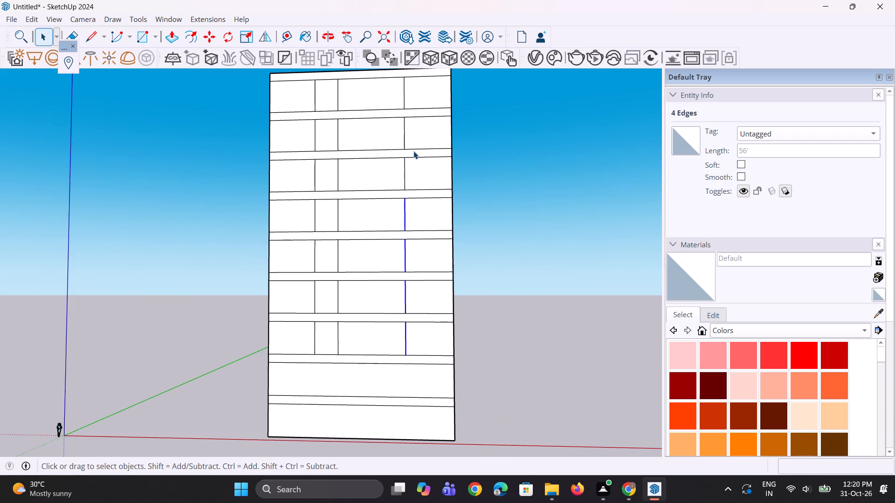
pyautogui.scroll(2, 413, 115)
pyautogui.scroll(-3, 411, 147)
pyautogui.scroll(3, 412, 217)
pyautogui.scroll(2, 410, 170)
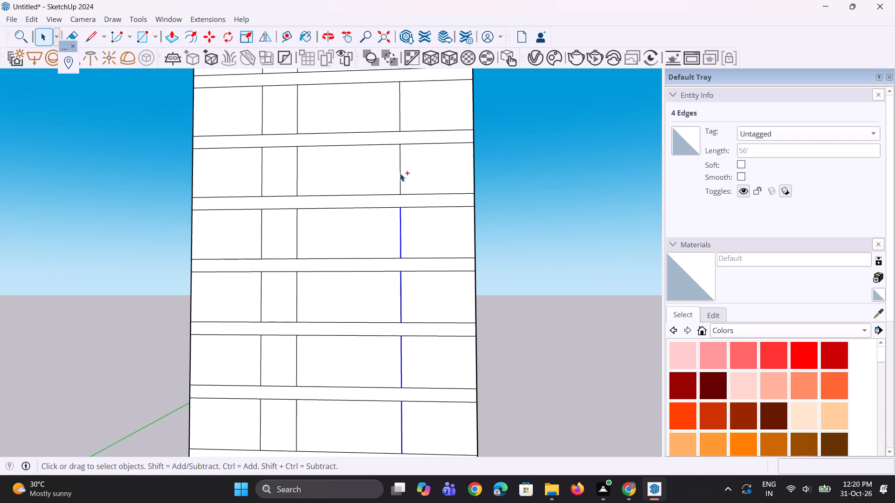
pyautogui.keyDown('ctrl'); pyautogui.click(400, 173); pyautogui.keyUp('ctrl')
pyautogui.scroll(-3, 409, 251)
pyautogui.scroll(6, 411, 106)
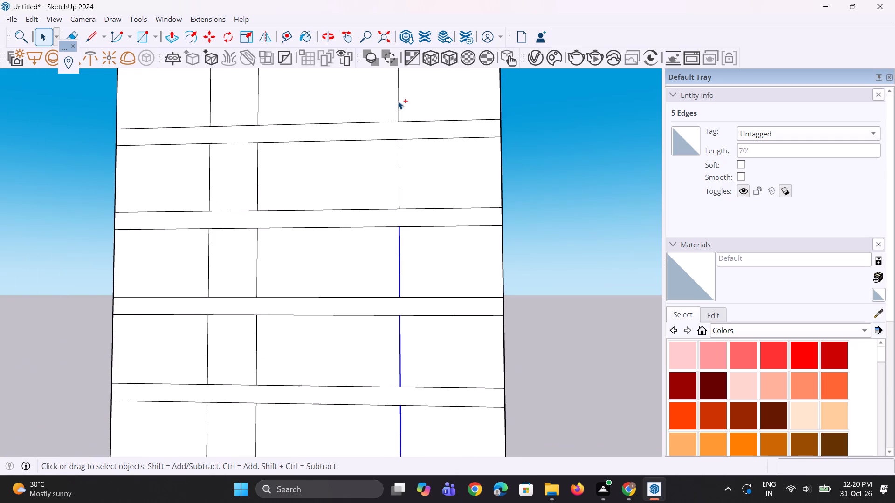
pyautogui.keyDown('ctrl'); pyautogui.click(398, 101); pyautogui.keyUp('ctrl')
pyautogui.keyDown('ctrl'); pyautogui.click(399, 159); pyautogui.keyUp('ctrl')
pyautogui.press('m')
pyautogui.scroll(1, 390, 272)
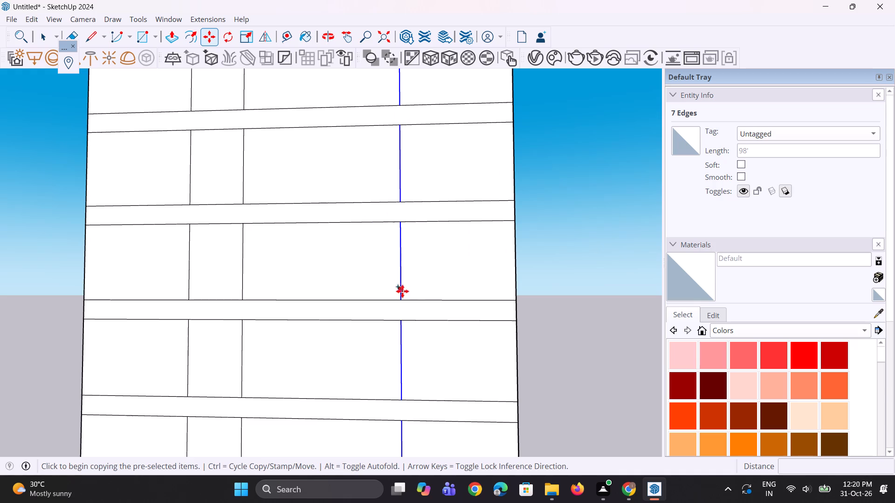
pyautogui.click(406, 299)
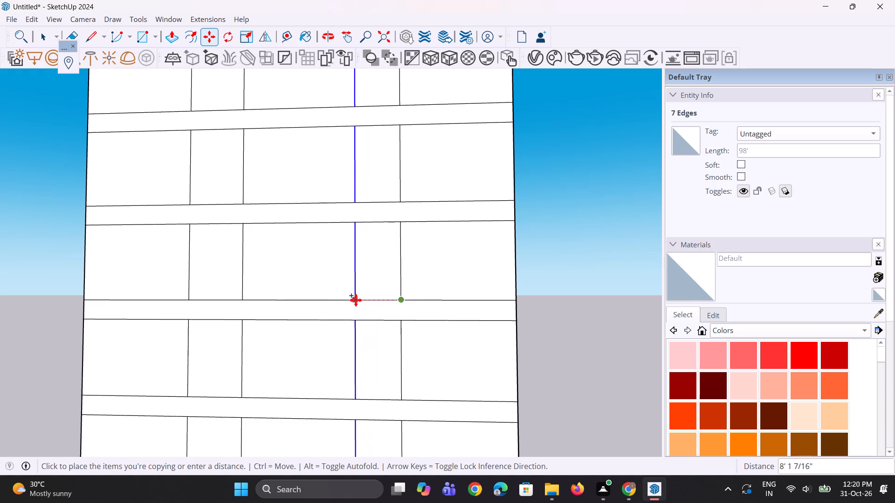
pyautogui.click(342, 299)
pyautogui.scroll(-5, 350, 276)
pyautogui.press('space')
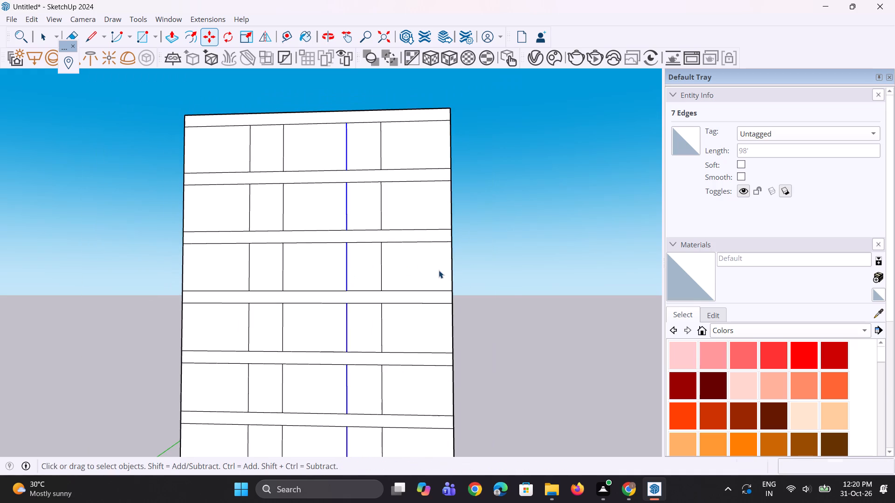
pyautogui.press('space')
pyautogui.click(515, 284)
# Examine the subdivided front face and the whole building massing from several sides.
pyautogui.scroll(-5, 401, 264)
pyautogui.moveTo(371, 281); pyautogui.dragTo(370, 259, button='middle')
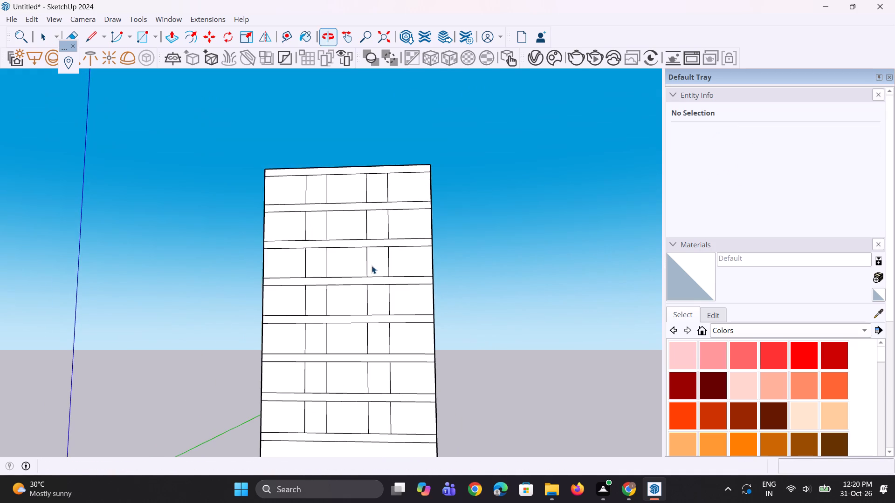
pyautogui.scroll(-5, 397, 333)
pyautogui.moveTo(398, 333); pyautogui.dragTo(366, 371, button='middle')
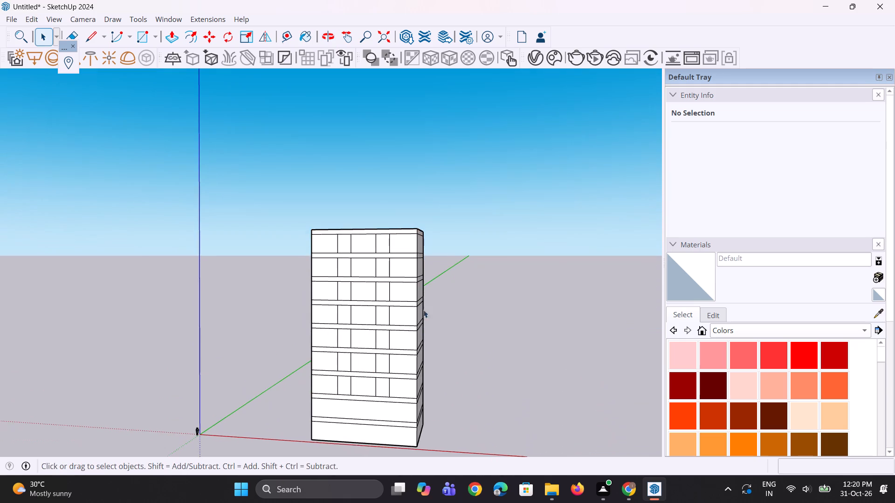
pyautogui.scroll(2, 424, 289)
pyautogui.scroll(-4, 411, 264)
pyautogui.moveTo(285, 217); pyautogui.dragTo(321, 203, button='middle')
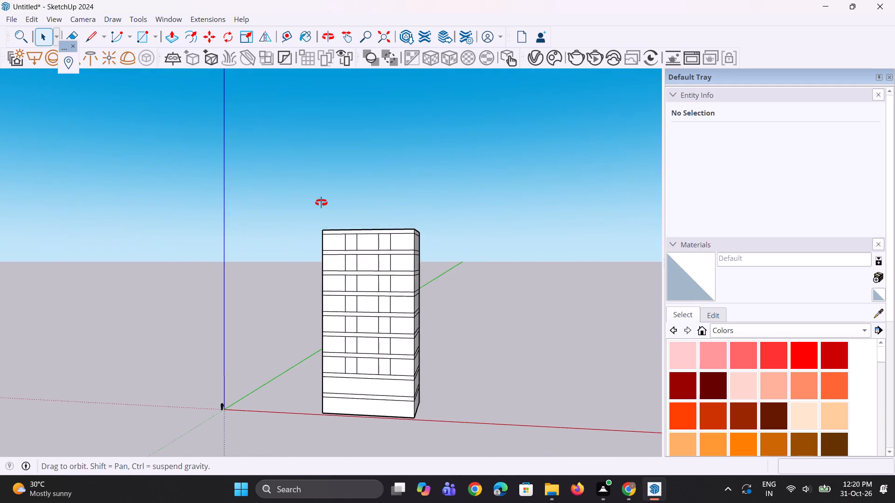
pyautogui.moveTo(321, 203); pyautogui.dragTo(444, 224, button='middle')
pyautogui.scroll(6, 300, 257)
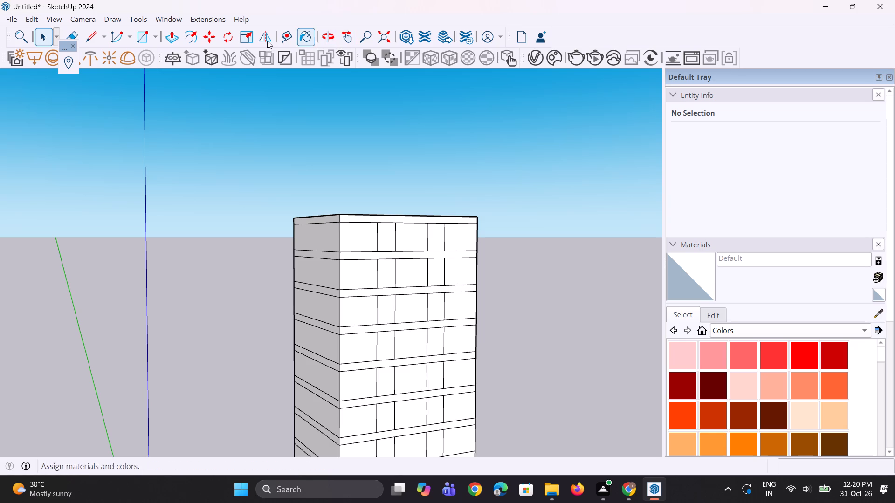
# Measure the front face's width at the first storey with the Tape Measure and undo the resulting guide.
pyautogui.moveTo(280, 40); pyautogui.dragTo(287, 33)
pyautogui.scroll(-10, 228, 190)
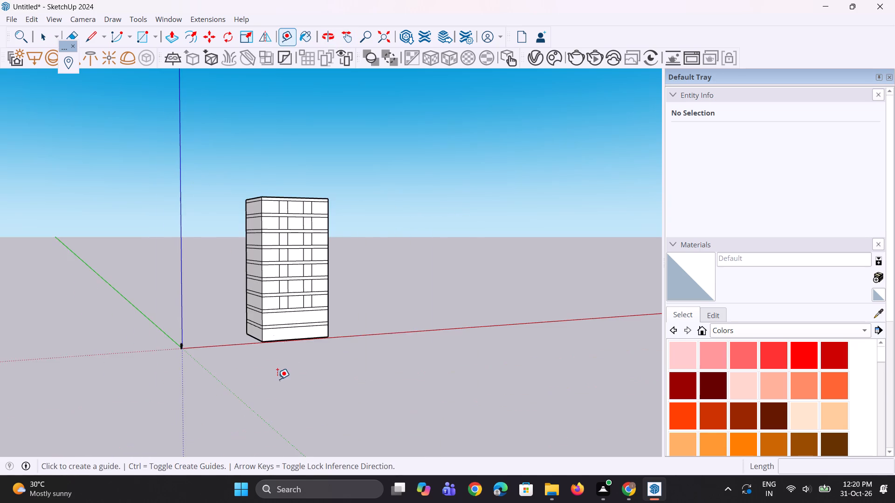
pyautogui.moveTo(249, 380); pyautogui.dragTo(164, 382, button='middle')
pyautogui.scroll(11, 227, 333)
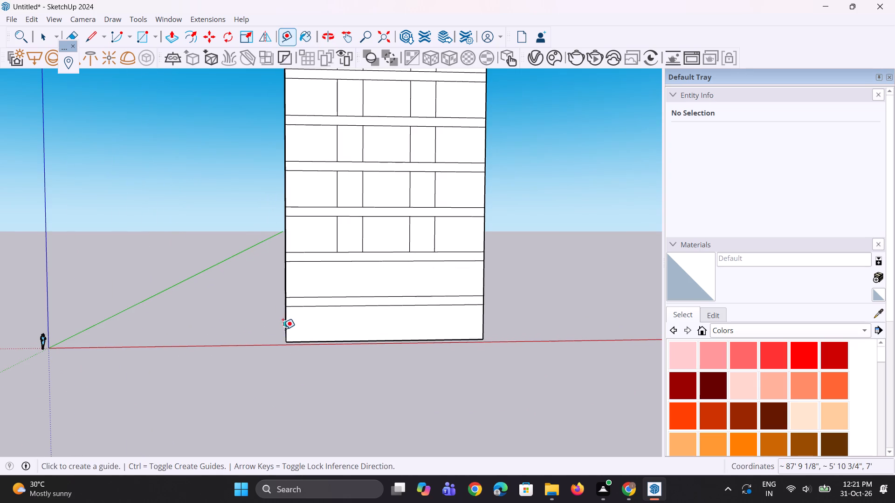
pyautogui.click(290, 333)
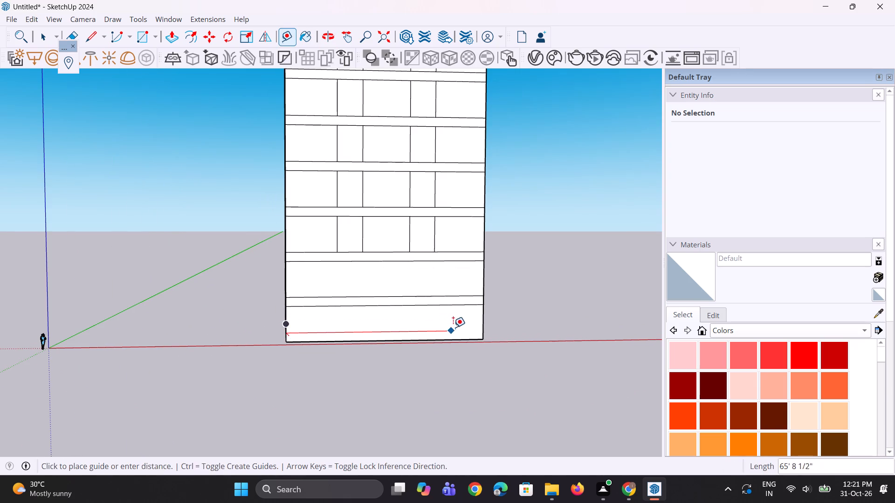
pyautogui.click(482, 329)
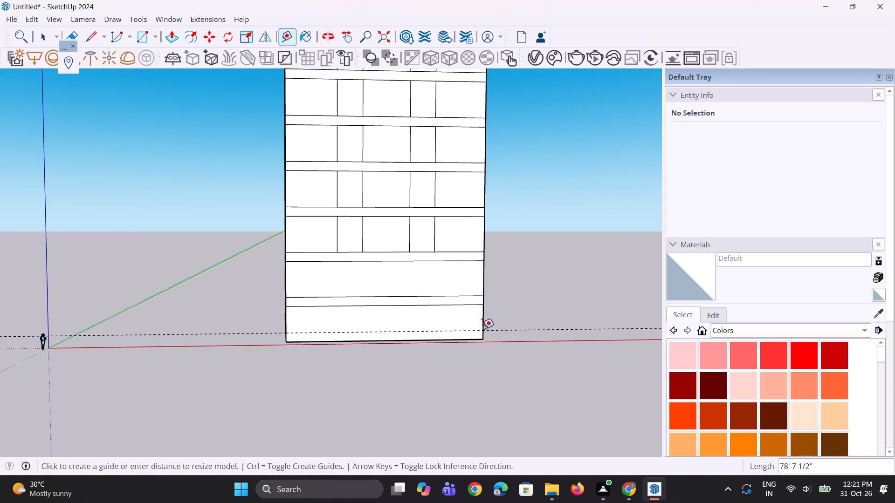
pyautogui.press('space')
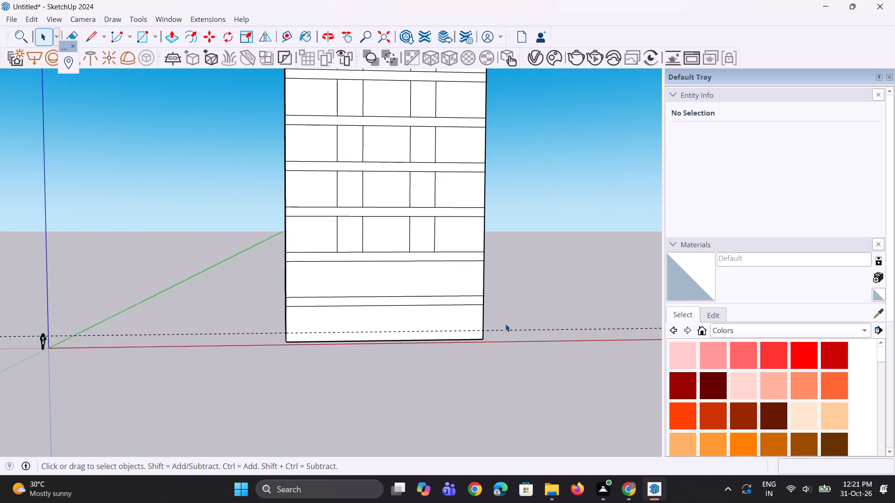
pyautogui.hotkey('ctrl', 'z')
pyautogui.press('space')
pyautogui.press('space')
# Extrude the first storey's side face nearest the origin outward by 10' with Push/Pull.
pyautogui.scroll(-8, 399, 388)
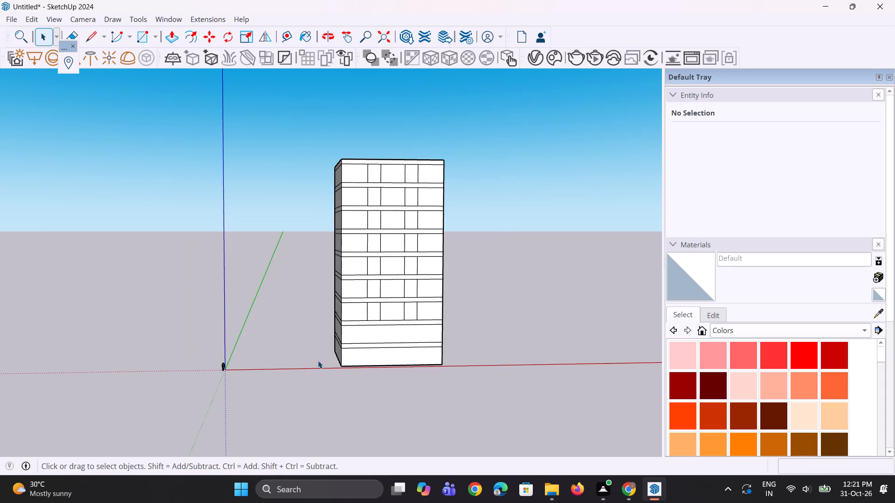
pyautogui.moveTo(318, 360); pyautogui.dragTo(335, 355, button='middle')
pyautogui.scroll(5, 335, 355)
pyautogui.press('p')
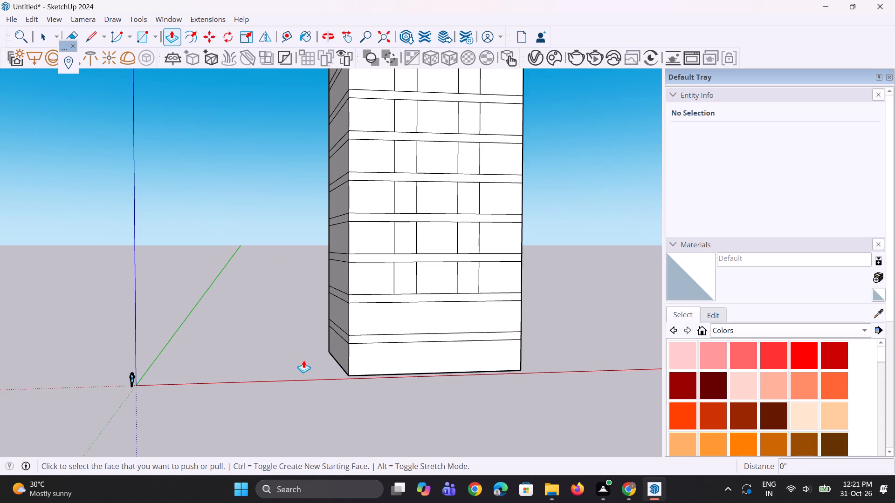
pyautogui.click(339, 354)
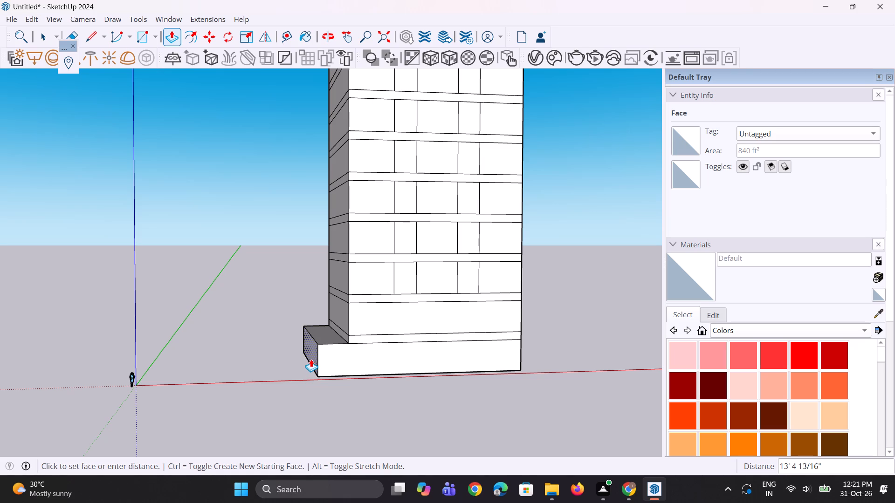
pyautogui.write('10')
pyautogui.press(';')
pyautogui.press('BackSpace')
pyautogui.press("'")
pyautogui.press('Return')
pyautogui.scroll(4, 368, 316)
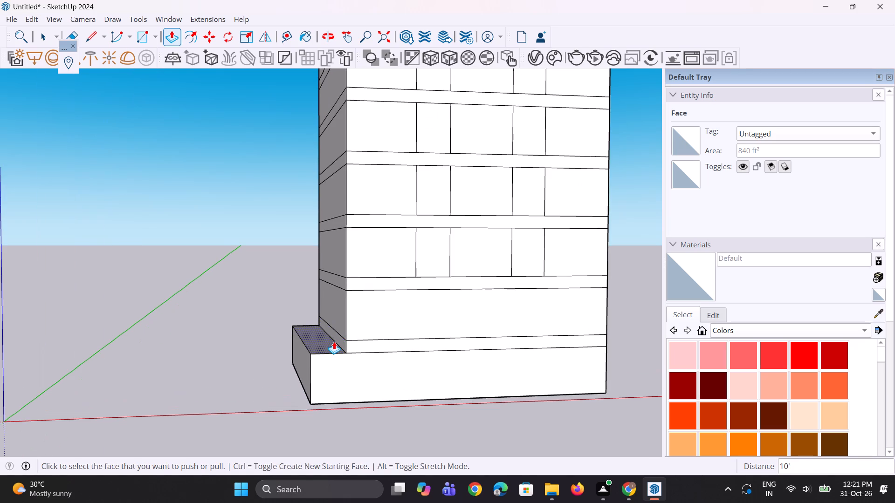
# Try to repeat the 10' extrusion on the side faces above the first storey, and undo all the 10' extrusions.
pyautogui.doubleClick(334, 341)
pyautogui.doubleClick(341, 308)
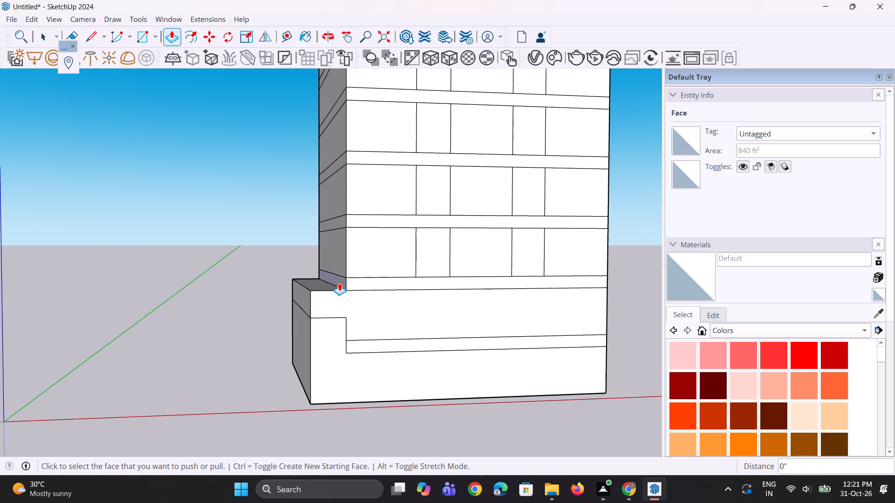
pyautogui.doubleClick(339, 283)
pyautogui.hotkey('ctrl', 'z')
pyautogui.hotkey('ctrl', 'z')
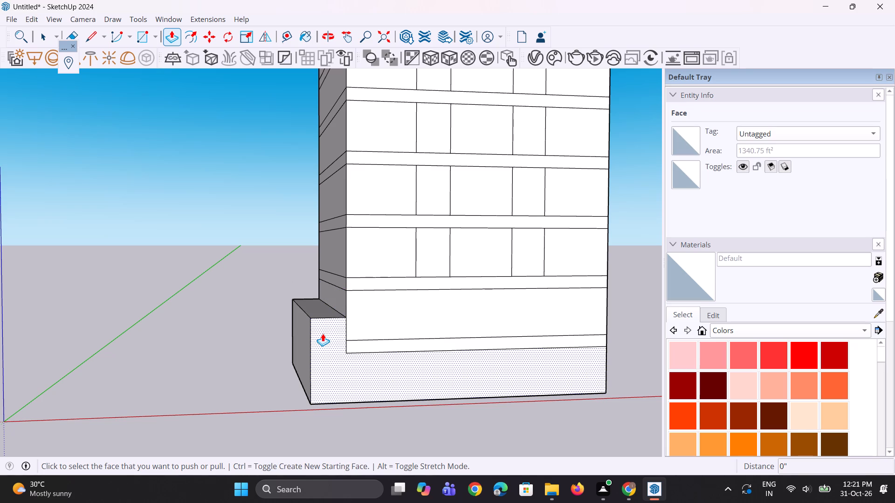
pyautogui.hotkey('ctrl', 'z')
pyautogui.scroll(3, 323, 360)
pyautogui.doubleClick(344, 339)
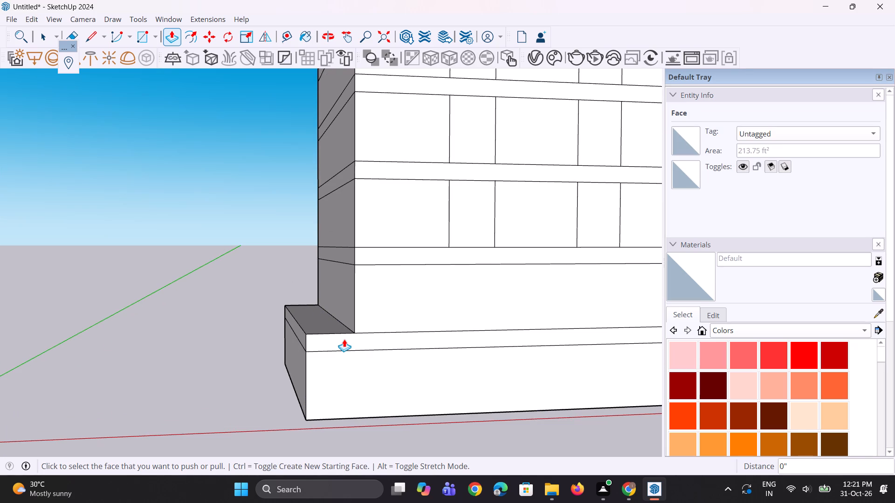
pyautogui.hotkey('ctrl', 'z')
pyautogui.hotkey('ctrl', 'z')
# Extrude the first storey's side face nearest the origin outward by 15'.
pyautogui.click(328, 373)
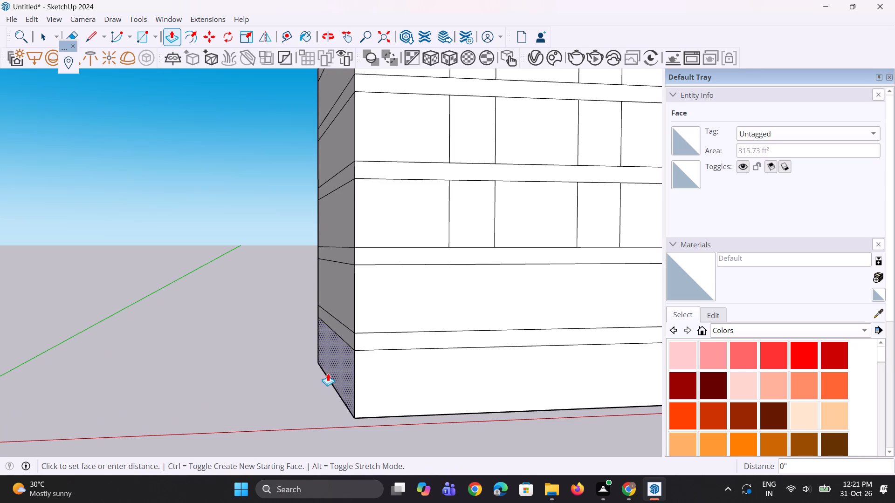
pyautogui.press('1')
pyautogui.press('5')
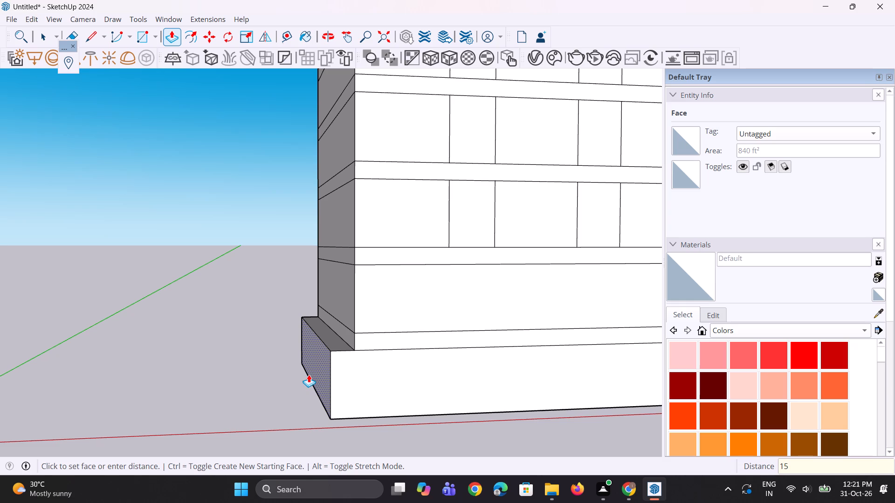
pyautogui.press("'")
pyautogui.press('Return')
# Extrude the side faces of the first band, second storey, second band and third storey by the same 15'.
pyautogui.doubleClick(339, 338)
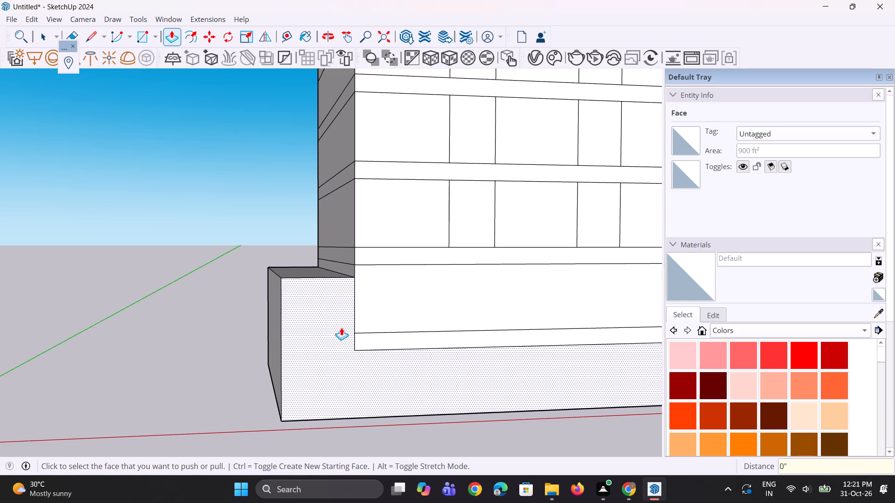
pyautogui.hotkey('ctrl', 'z')
pyautogui.doubleClick(341, 327)
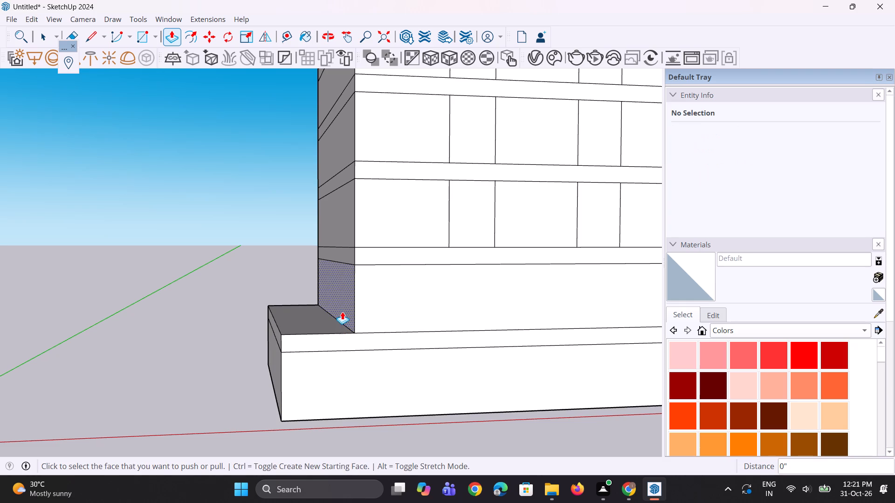
pyautogui.doubleClick(342, 312)
pyautogui.doubleClick(350, 258)
pyautogui.click(350, 230)
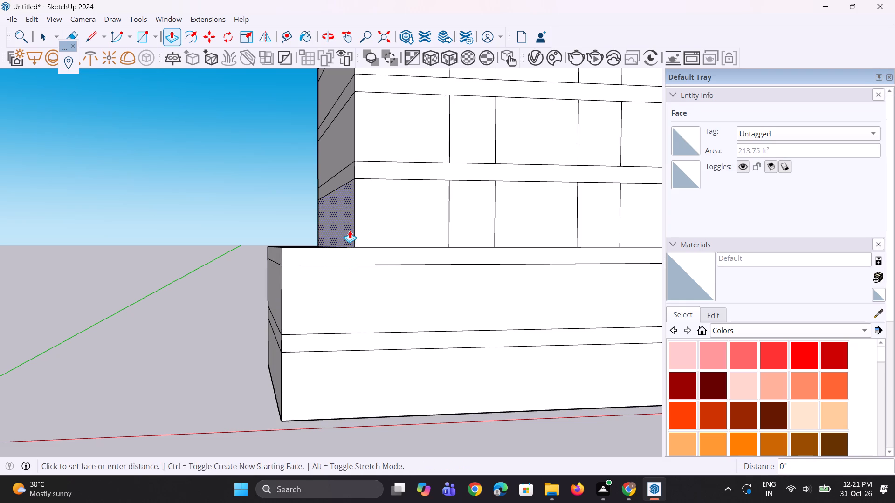
pyautogui.click(350, 230)
# Extrude the side faces nearest the origin of the third band, fourth storey and fourth band by the same 15'.
pyautogui.scroll(-4, 344, 378)
pyautogui.moveTo(338, 237); pyautogui.dragTo(326, 292, button='middle')
pyautogui.scroll(1, 324, 268)
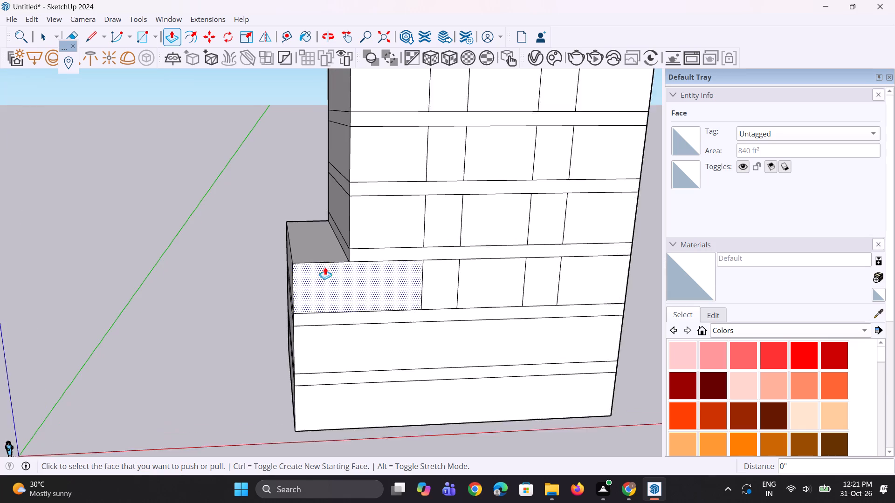
pyautogui.scroll(1, 325, 267)
pyautogui.doubleClick(345, 247)
pyautogui.doubleClick(346, 225)
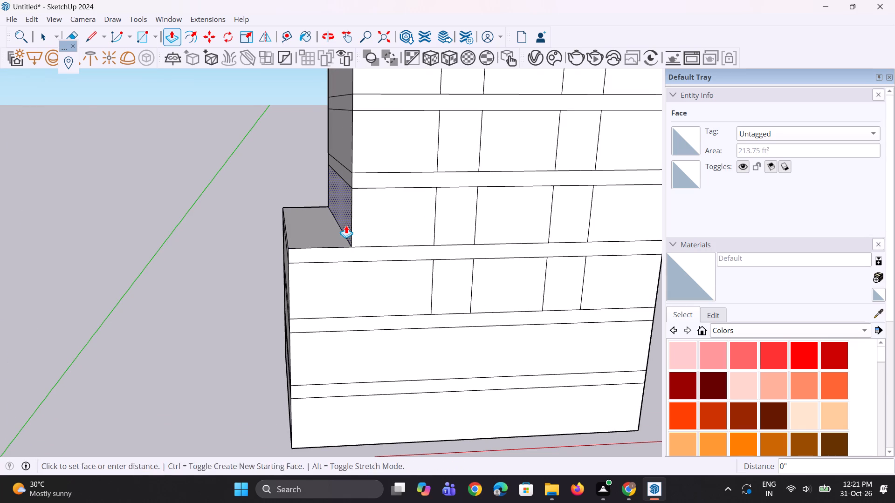
pyautogui.scroll(-5, 333, 365)
pyautogui.scroll(8, 319, 265)
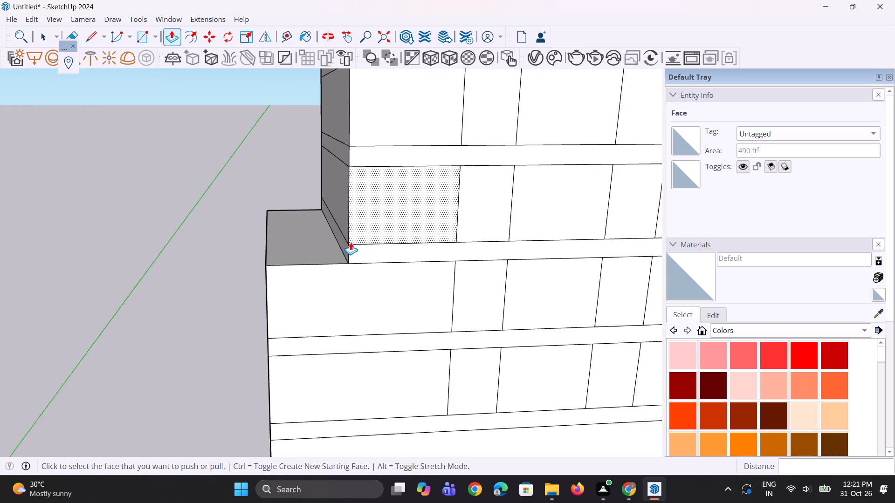
pyautogui.scroll(1, 351, 242)
pyautogui.doubleClick(340, 243)
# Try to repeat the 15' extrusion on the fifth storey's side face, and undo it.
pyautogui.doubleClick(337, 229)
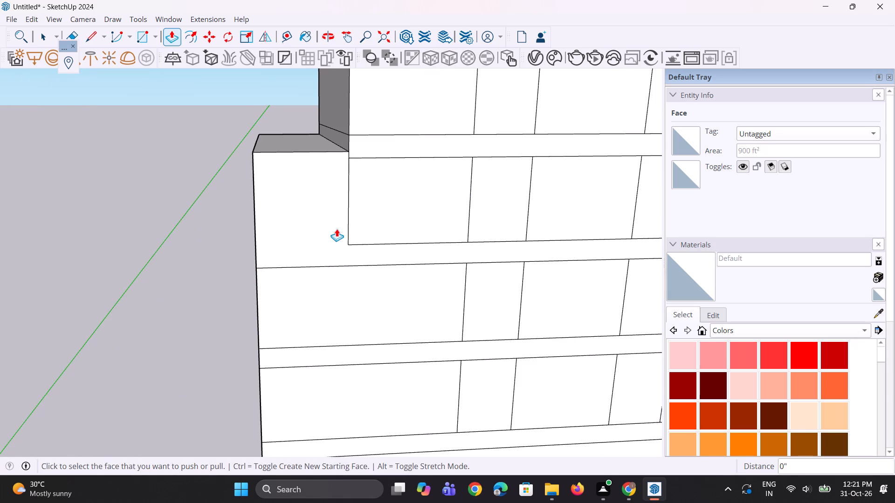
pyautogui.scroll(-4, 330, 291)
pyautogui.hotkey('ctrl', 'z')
# Extrude the fifth storey's side face out to align with the extended levels below, and repeat the extrusion on the fifth band.
pyautogui.click(336, 237)
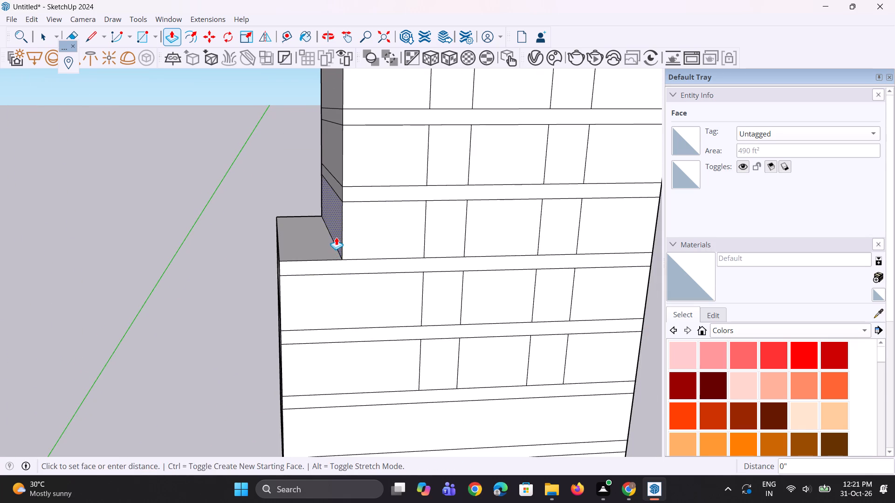
pyautogui.click(336, 234)
pyautogui.click(336, 223)
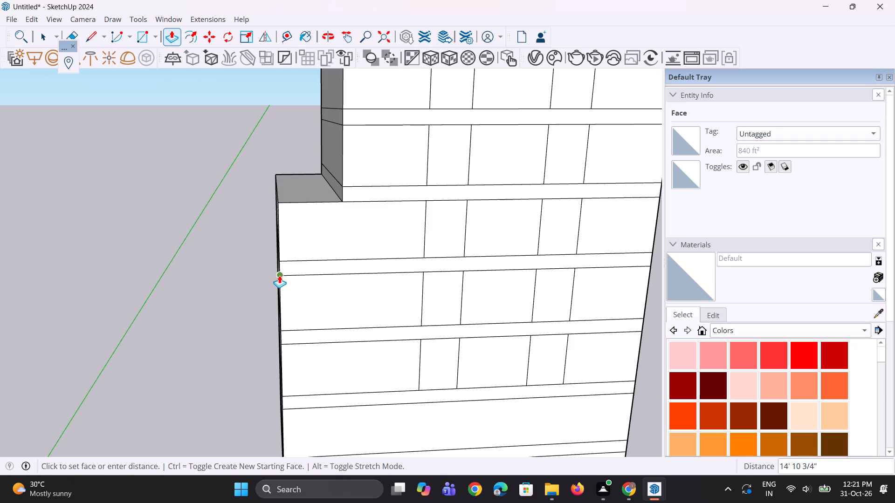
pyautogui.click(279, 277)
pyautogui.doubleClick(337, 186)
# Push/Pull the fifth band's side face outward by 1 1/4" to lie flush with the extended storey below.
pyautogui.moveTo(284, 208); pyautogui.dragTo(363, 196, button='middle')
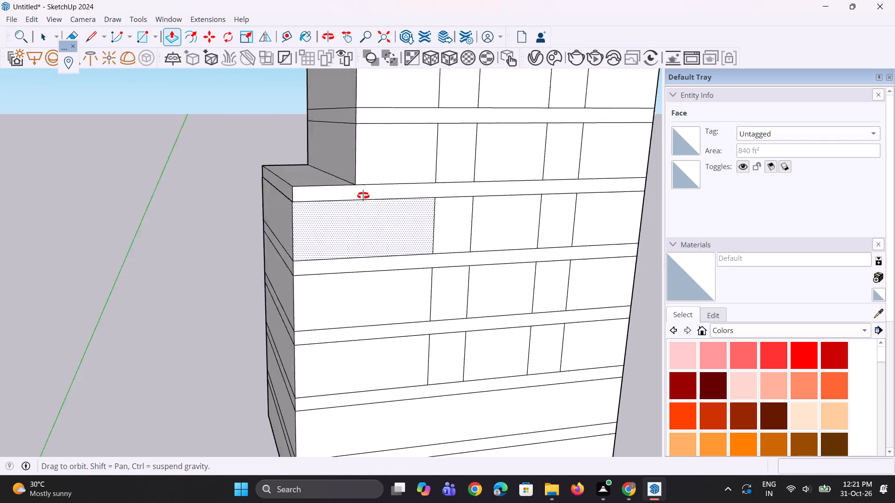
pyautogui.moveTo(363, 196); pyautogui.dragTo(287, 221, button='middle')
pyautogui.scroll(9, 268, 208)
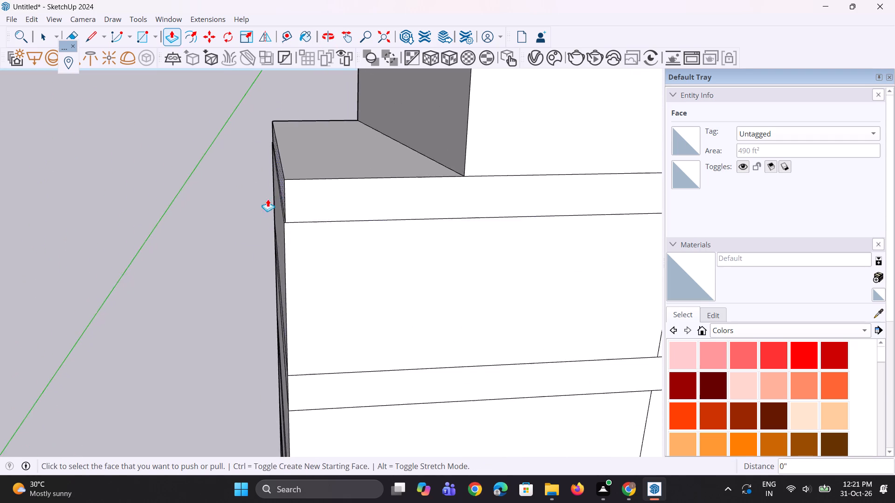
pyautogui.scroll(8, 268, 199)
pyautogui.click(295, 198)
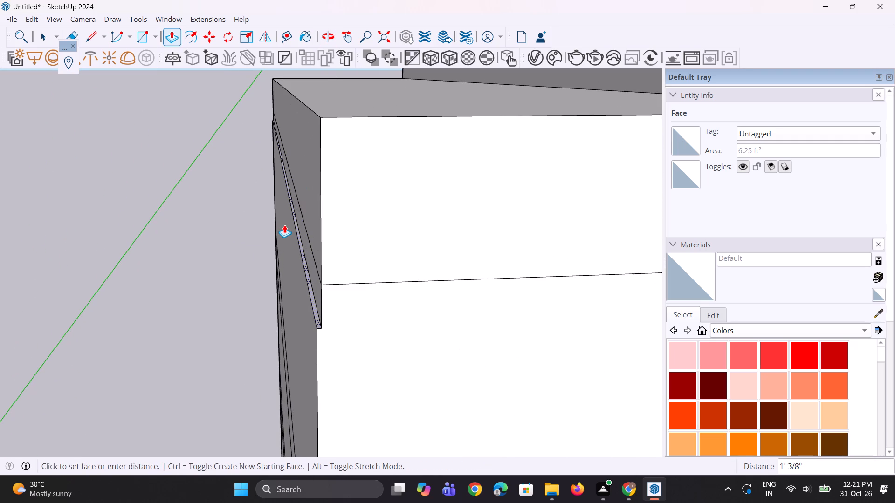
pyautogui.press('Escape')
pyautogui.click(303, 185)
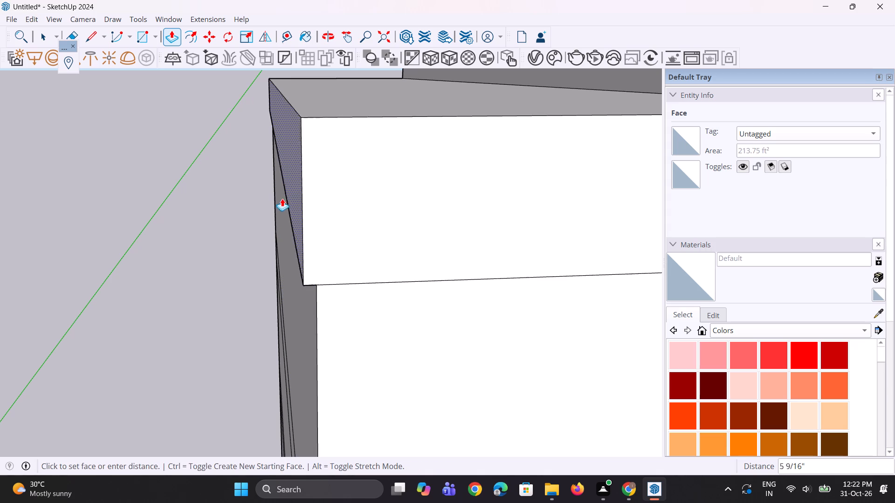
pyautogui.click(307, 320)
# Extrude the sixth storey's side face nearest the origin by 15', aligning it with the extended levels below.
pyautogui.scroll(-5, 248, 405)
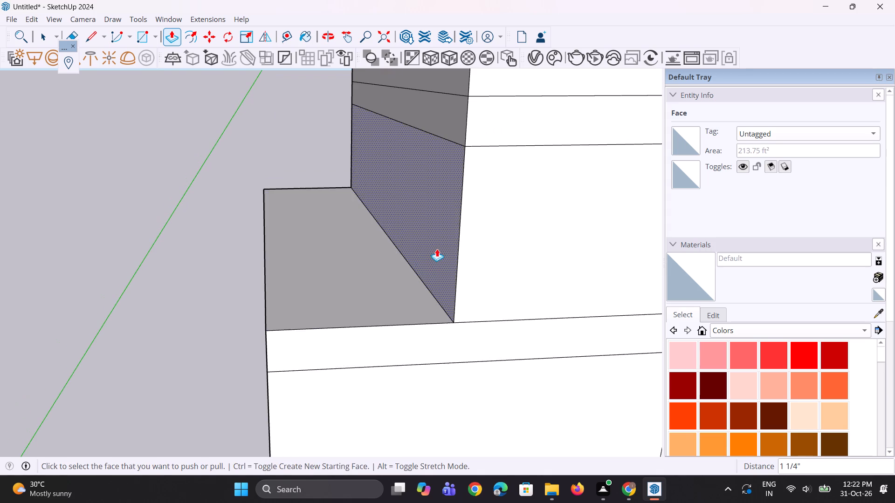
pyautogui.click(437, 249)
pyautogui.moveTo(261, 340); pyautogui.dragTo(333, 297, button='middle')
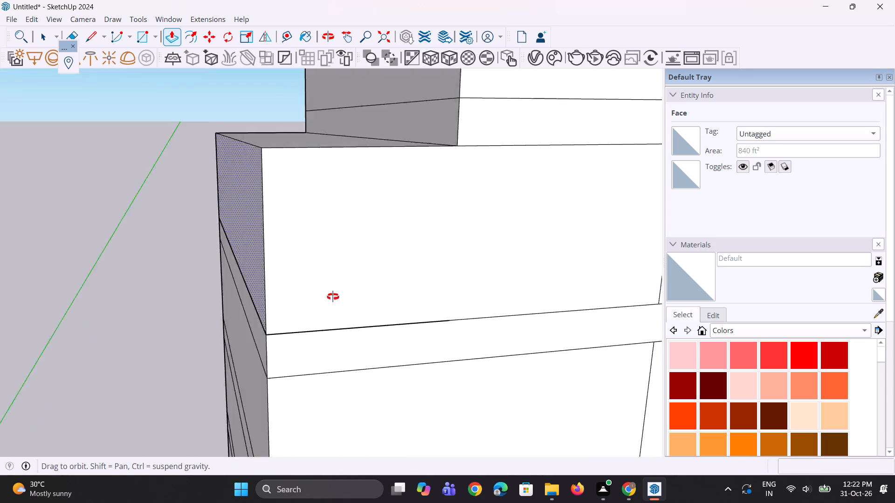
pyautogui.moveTo(333, 297); pyautogui.dragTo(341, 289, button='middle')
pyautogui.click(246, 344)
# Repeat the 15' extrusion on the side faces of the sixth band, seventh storey, seventh band and eighth storey.
pyautogui.scroll(-4, 383, 319)
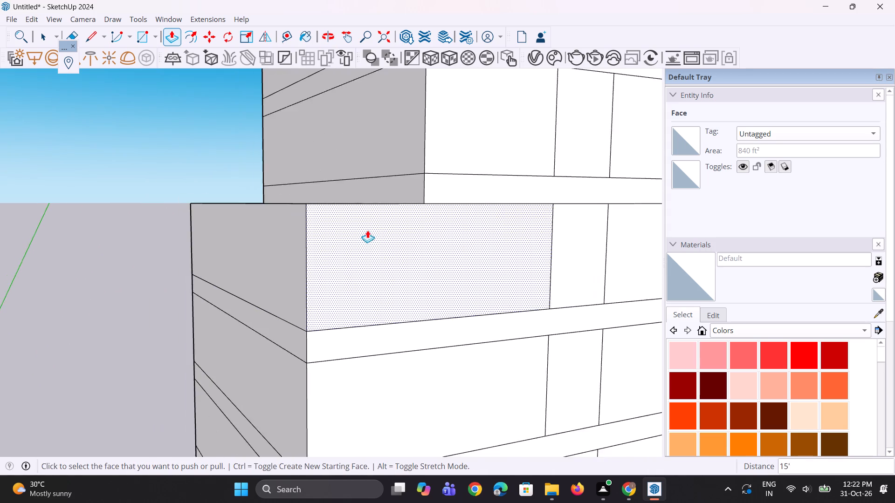
pyautogui.moveTo(366, 231); pyautogui.dragTo(350, 288, button='middle')
pyautogui.doubleClick(378, 218)
pyautogui.doubleClick(385, 195)
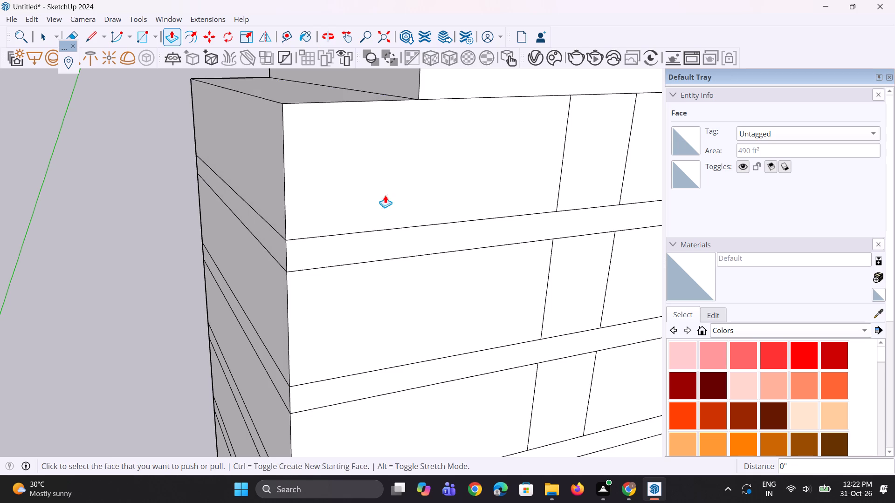
pyautogui.scroll(-8, 335, 306)
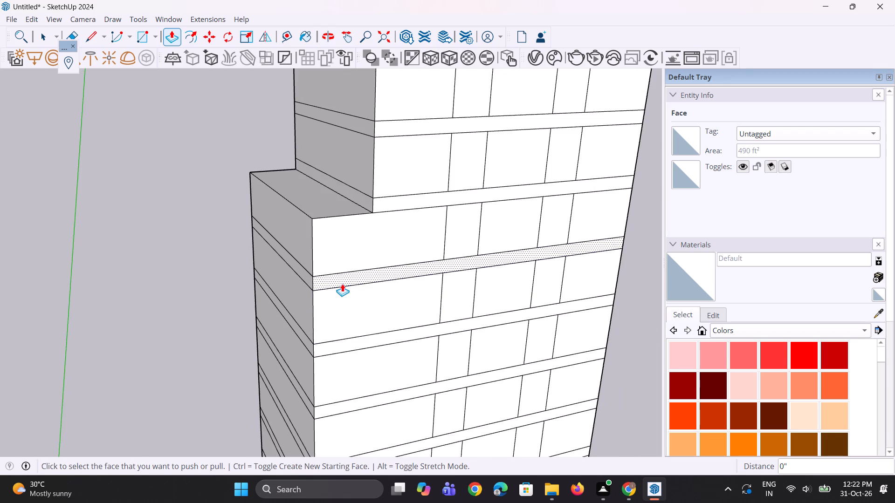
pyautogui.scroll(-5, 342, 284)
pyautogui.scroll(2, 361, 204)
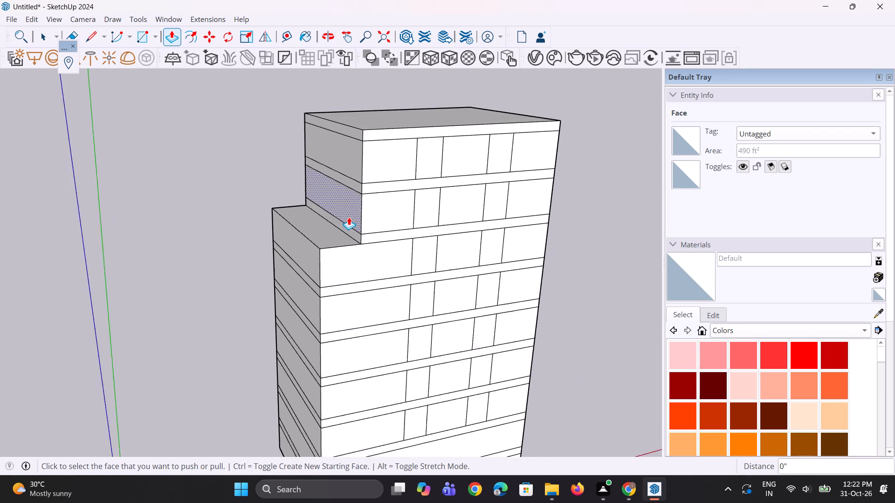
pyautogui.scroll(2, 344, 226)
pyautogui.doubleClick(343, 229)
pyautogui.doubleClick(355, 210)
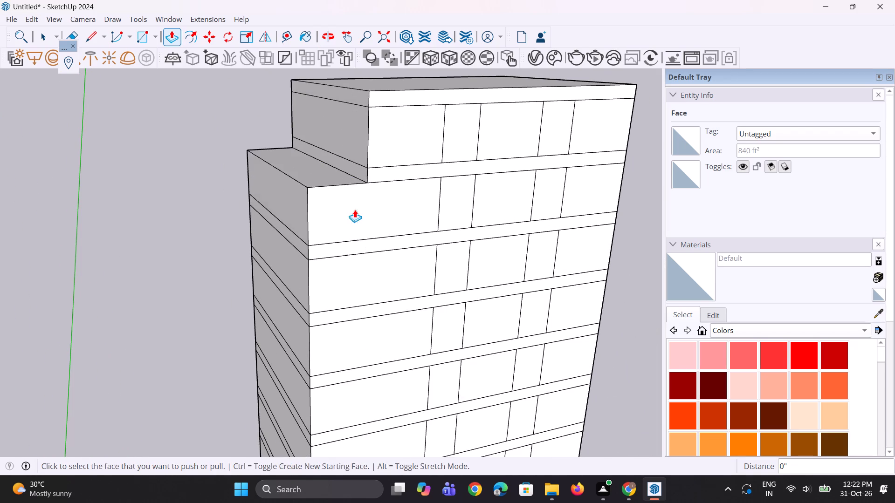
# Repeat the 15' extrusion on the side faces of the eighth band, ninth storey and top band.
pyautogui.doubleClick(361, 173)
pyautogui.doubleClick(363, 155)
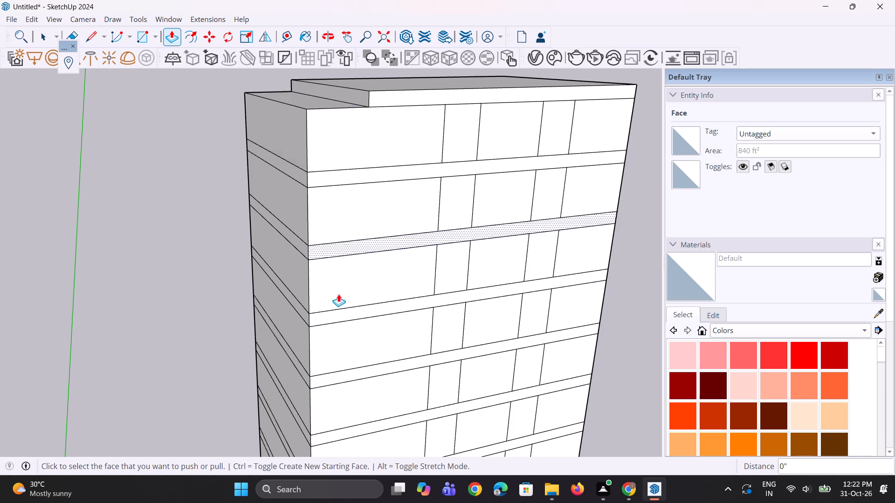
pyautogui.scroll(-4, 332, 313)
pyautogui.scroll(4, 342, 173)
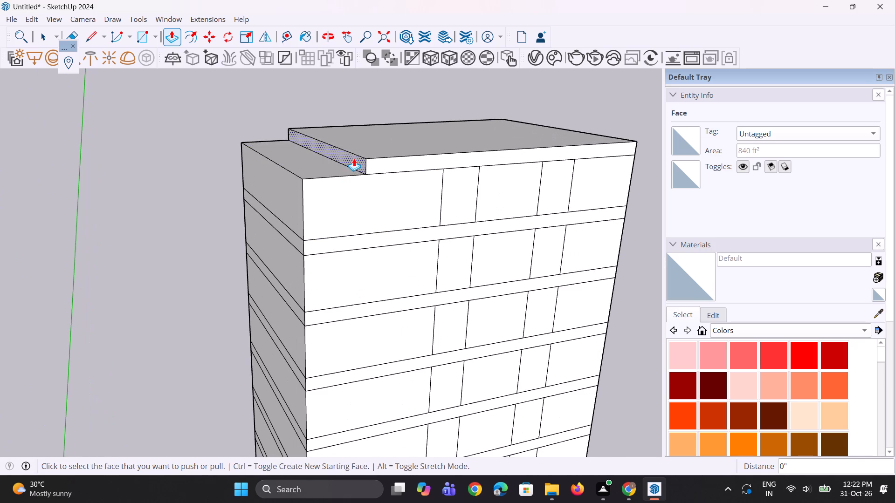
pyautogui.doubleClick(354, 158)
# On the opposite side, away from the origin, extrude the top band, ninth storey, eighth band, eighth storey and seventh band by the same 15'.
pyautogui.moveTo(352, 267); pyautogui.dragTo(288, 249, button='middle')
pyautogui.scroll(-10, 261, 246)
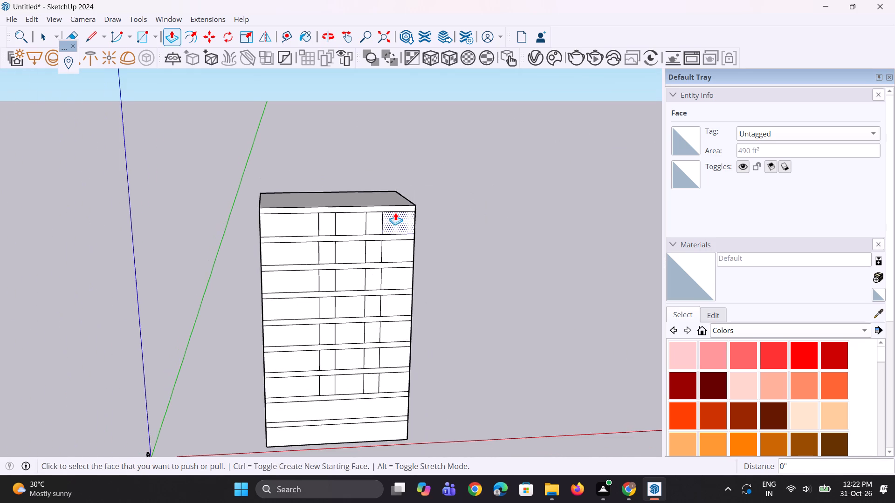
pyautogui.moveTo(337, 237); pyautogui.dragTo(227, 248, button='middle')
pyautogui.scroll(6, 425, 237)
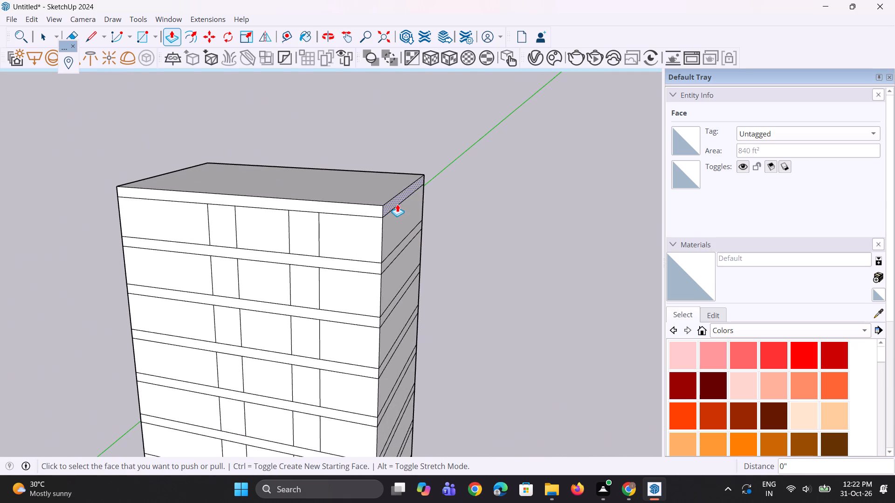
pyautogui.doubleClick(397, 204)
pyautogui.doubleClick(396, 231)
pyautogui.moveTo(397, 286); pyautogui.dragTo(375, 235, button='middle')
pyautogui.scroll(3, 373, 242)
pyautogui.doubleClick(373, 238)
pyautogui.doubleClick(382, 274)
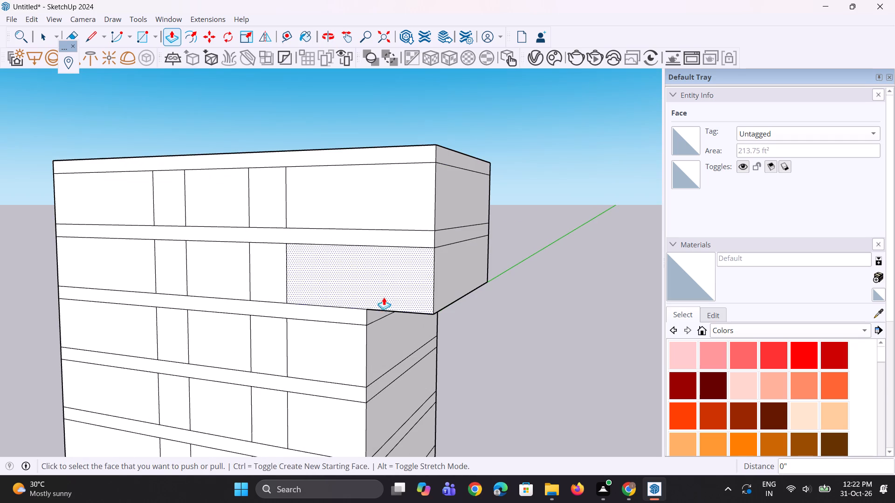
pyautogui.doubleClick(385, 314)
# Repeat the 15' extrusion on the seventh storey, sixth band and sixth storey on the side away from the origin.
pyautogui.scroll(-5, 382, 242)
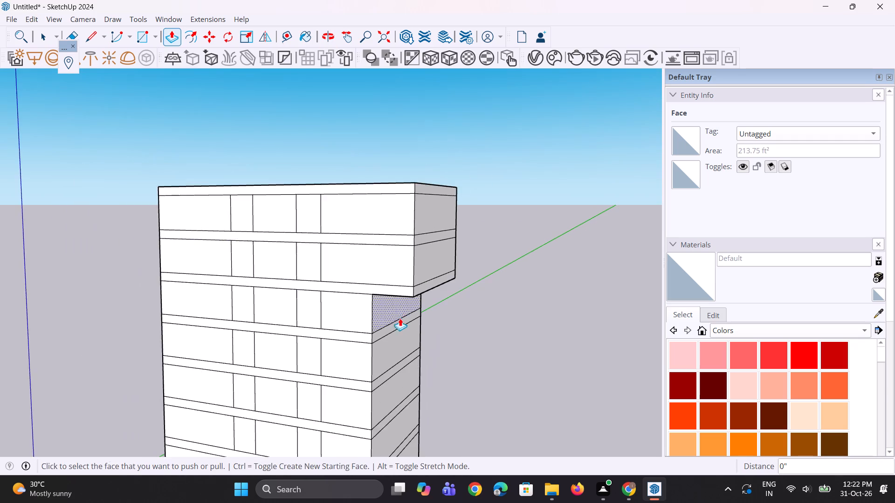
pyautogui.scroll(3, 398, 323)
pyautogui.doubleClick(389, 306)
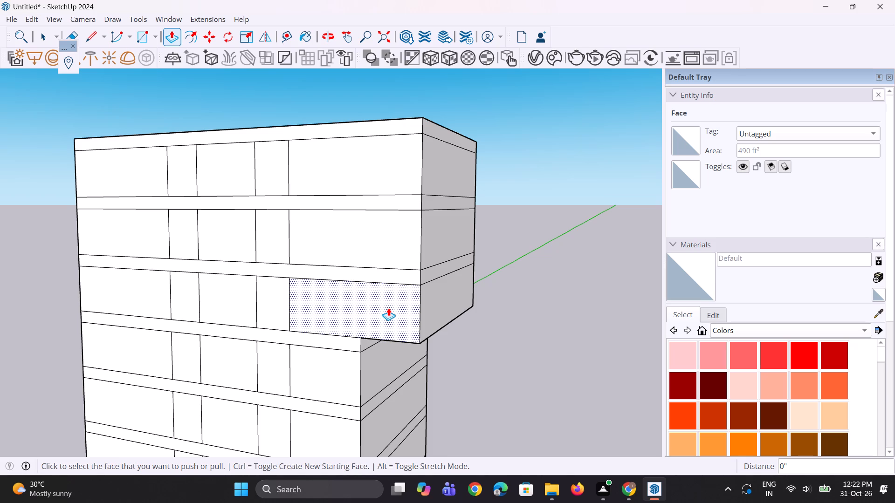
pyautogui.scroll(-4, 335, 215)
pyautogui.moveTo(319, 368); pyautogui.dragTo(313, 333, button='middle')
pyautogui.scroll(3, 366, 285)
pyautogui.doubleClick(366, 284)
pyautogui.doubleClick(361, 326)
# Repeat the 15' extrusion on the fifth band, fifth storey, fourth band and fourth storey on the side away from the origin.
pyautogui.scroll(-4, 319, 216)
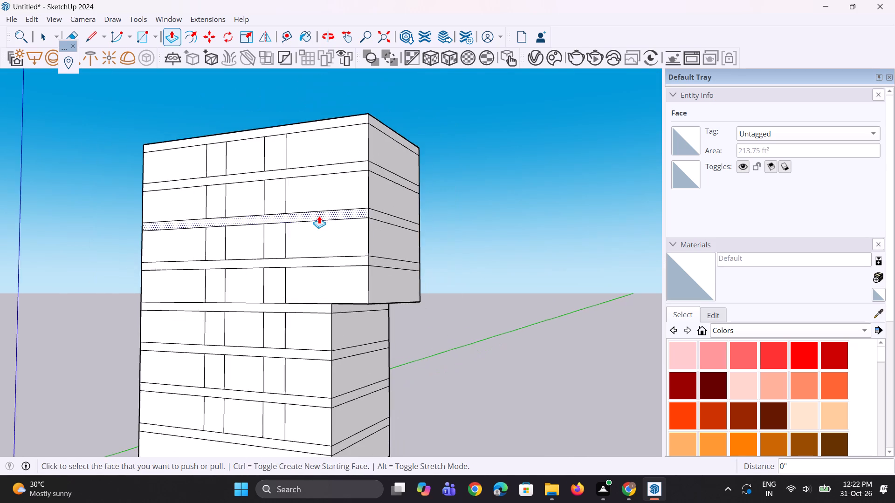
pyautogui.scroll(3, 343, 308)
pyautogui.doubleClick(343, 308)
pyautogui.doubleClick(344, 347)
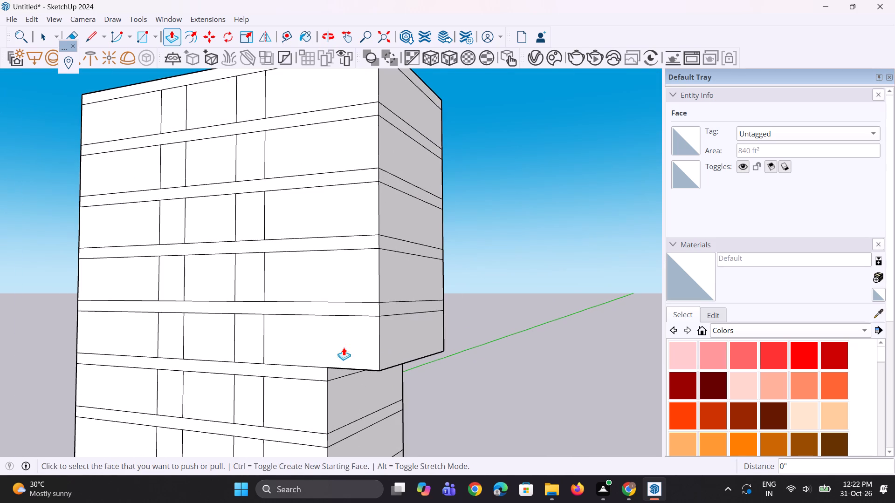
pyautogui.scroll(-4, 309, 206)
pyautogui.scroll(5, 330, 354)
pyautogui.scroll(3, 330, 306)
pyautogui.doubleClick(333, 299)
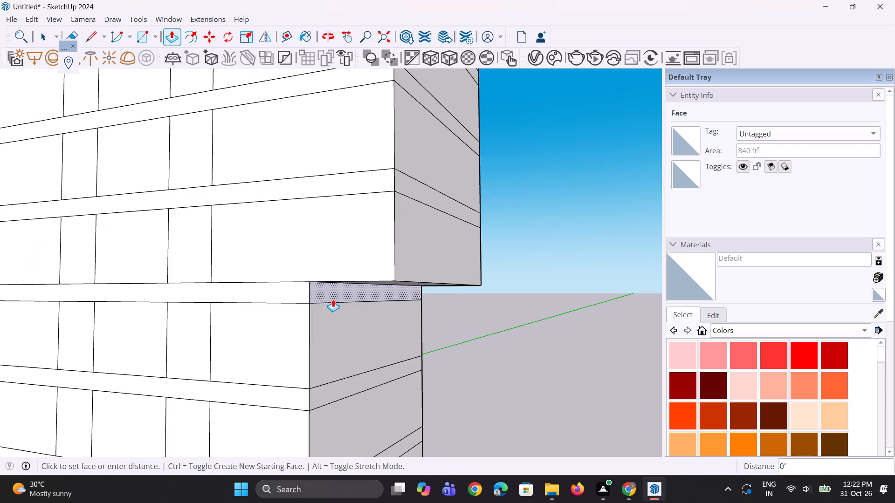
pyautogui.doubleClick(338, 327)
# Repeat the 15' extrusion on the third band, third storey, second band and second storey on the side away from the origin.
pyautogui.scroll(-7, 313, 230)
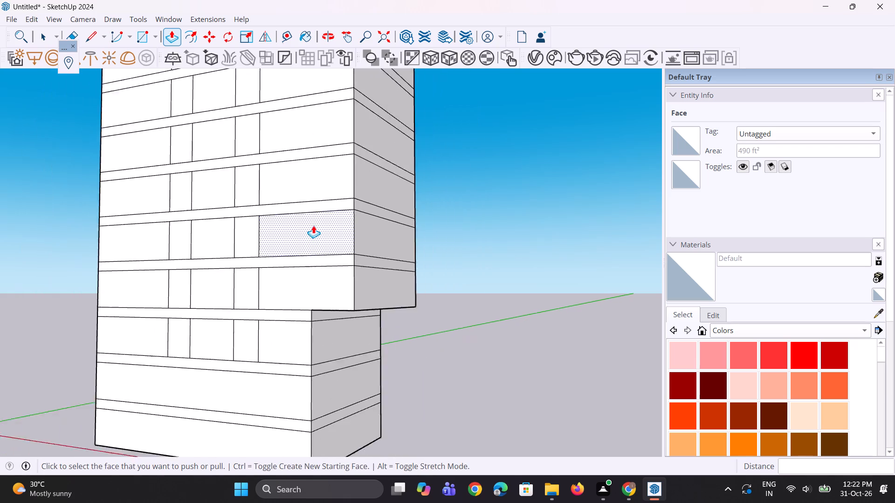
pyautogui.scroll(-2, 313, 225)
pyautogui.scroll(4, 341, 342)
pyautogui.scroll(2, 317, 270)
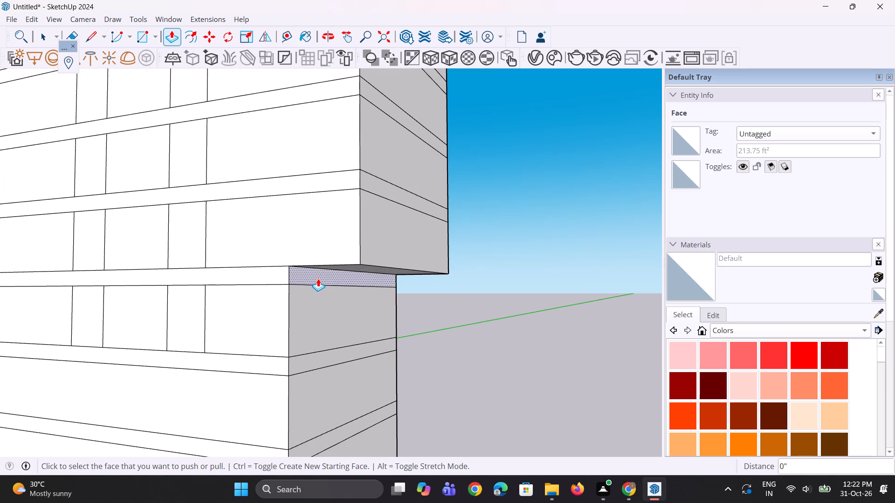
pyautogui.doubleClick(318, 279)
pyautogui.doubleClick(318, 309)
pyautogui.scroll(1, 325, 364)
pyautogui.doubleClick(324, 363)
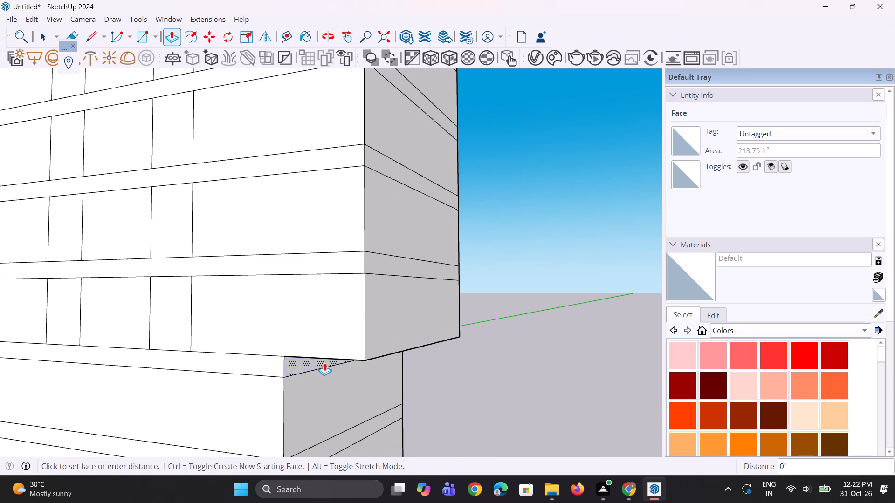
pyautogui.doubleClick(345, 403)
# Repeat the 15' extrusion on the first band and first storey on the side away from the origin.
pyautogui.scroll(-4, 267, 129)
pyautogui.scroll(1, 267, 129)
pyautogui.scroll(-5, 267, 129)
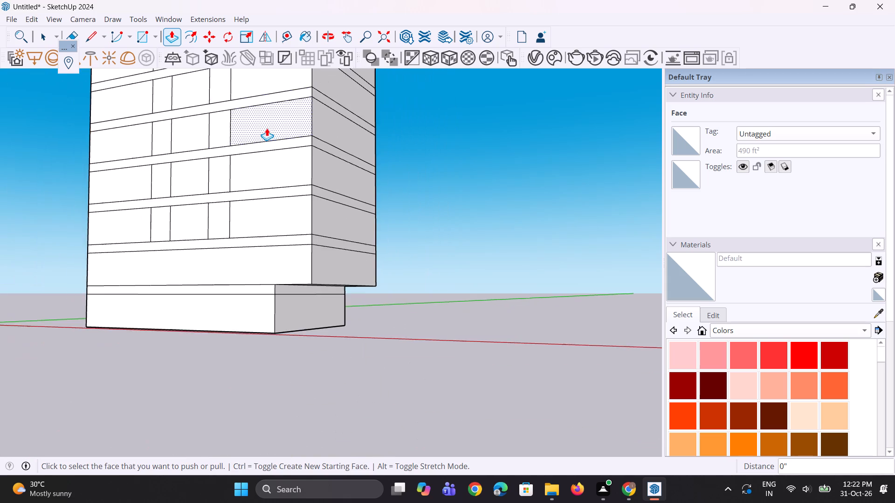
pyautogui.scroll(4, 282, 258)
pyautogui.scroll(4, 288, 310)
pyautogui.doubleClick(289, 307)
pyautogui.doubleClick(297, 357)
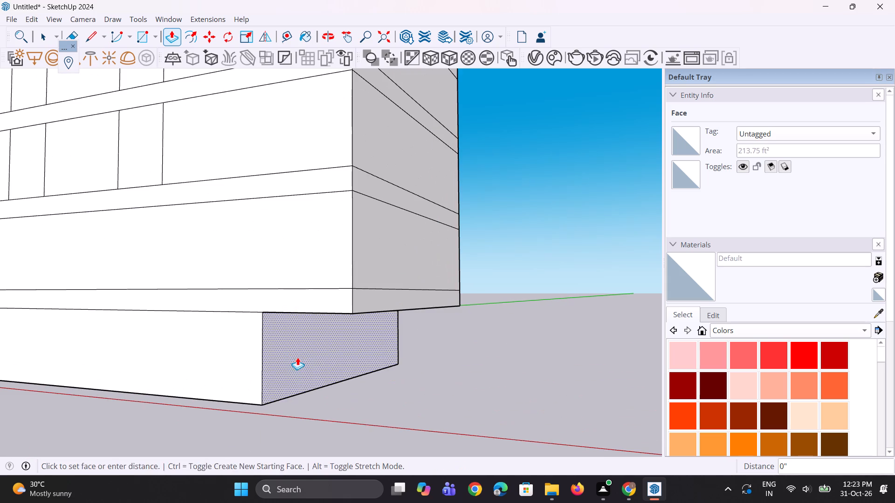
# Examine the widened massing's front, bands and vertical divisions from several views.
pyautogui.scroll(-5, 298, 349)
pyautogui.moveTo(303, 357); pyautogui.dragTo(367, 425, button='middle')
pyautogui.scroll(-10, 379, 420)
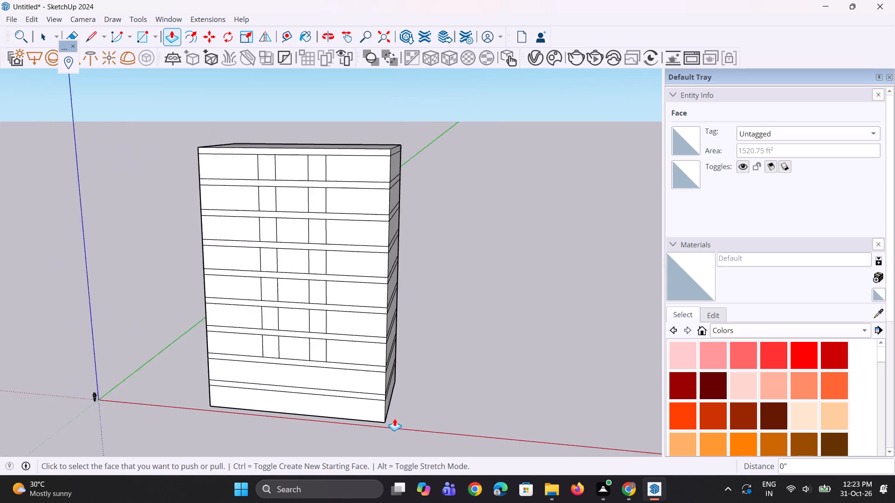
pyautogui.scroll(-1, 394, 418)
pyautogui.moveTo(349, 307); pyautogui.dragTo(358, 281, button='middle')
pyautogui.scroll(1, 353, 289)
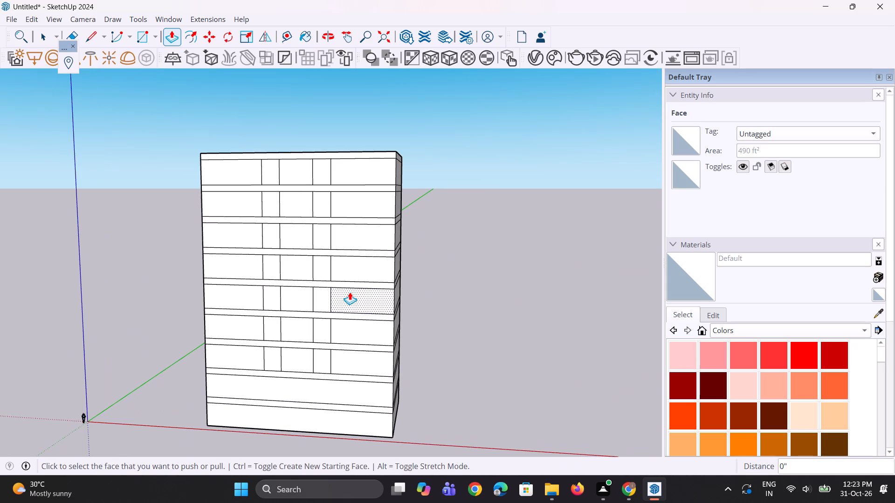
pyautogui.press('space')
pyautogui.press('space')
pyautogui.scroll(4, 310, 166)
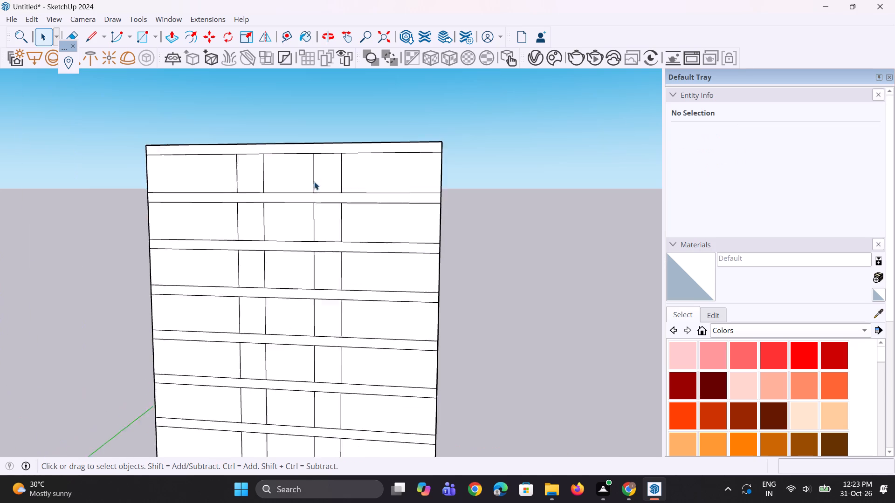
# Move the front's right-hand narrow panels on the top and second-from-top divided storeys 10' outward along the red axis.
pyautogui.scroll(2, 314, 182)
pyautogui.click(318, 182)
pyautogui.scroll(3, 315, 193)
pyautogui.press('m')
pyautogui.click(315, 194)
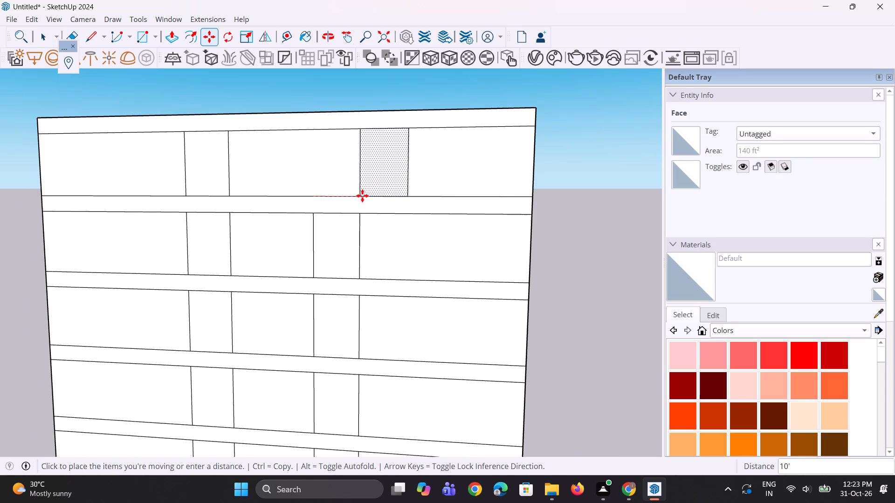
pyautogui.click(362, 196)
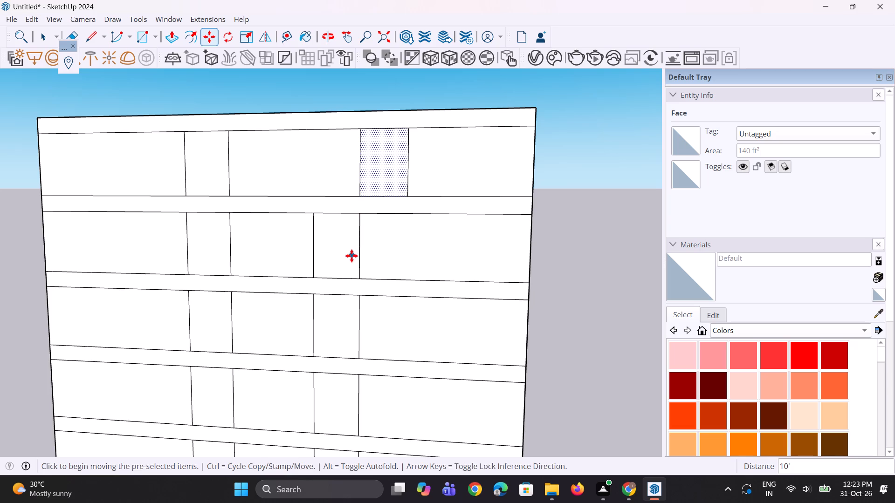
pyautogui.press('space')
pyautogui.click(343, 259)
pyautogui.press('m')
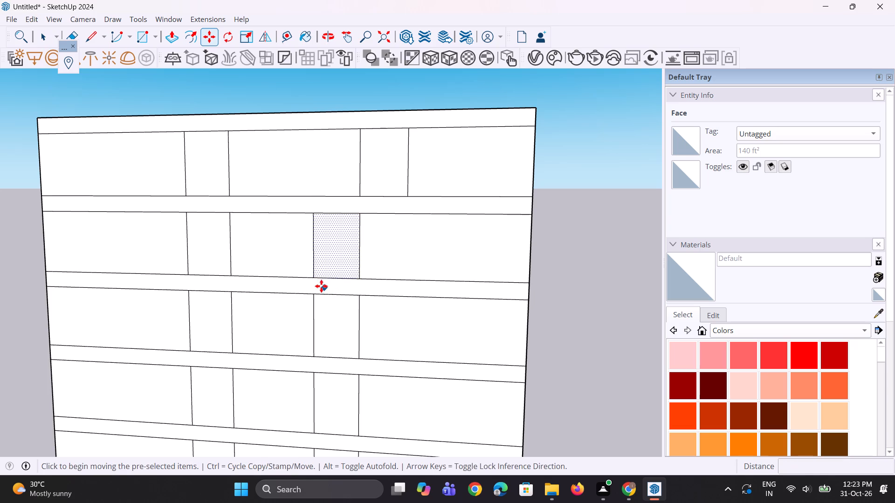
pyautogui.click(316, 279)
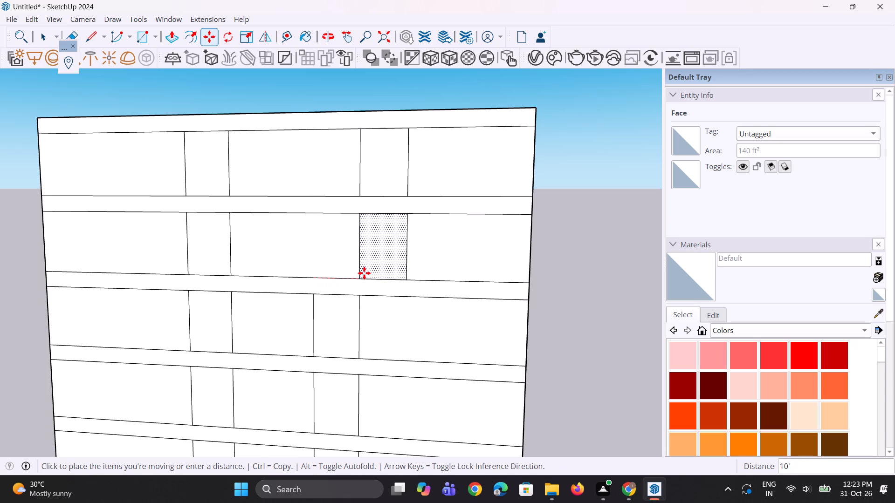
pyautogui.click(364, 273)
pyautogui.press('space')
# Move the right-hand narrow panel of the third divided storey from the top 10' outward, in line with those above.
pyautogui.scroll(-6, 335, 247)
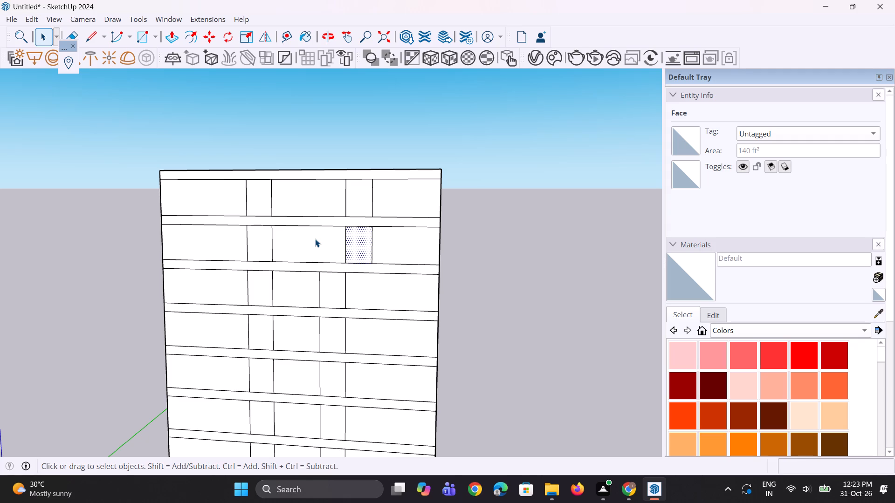
pyautogui.scroll(1, 343, 292)
pyautogui.click(337, 292)
pyautogui.scroll(2, 324, 319)
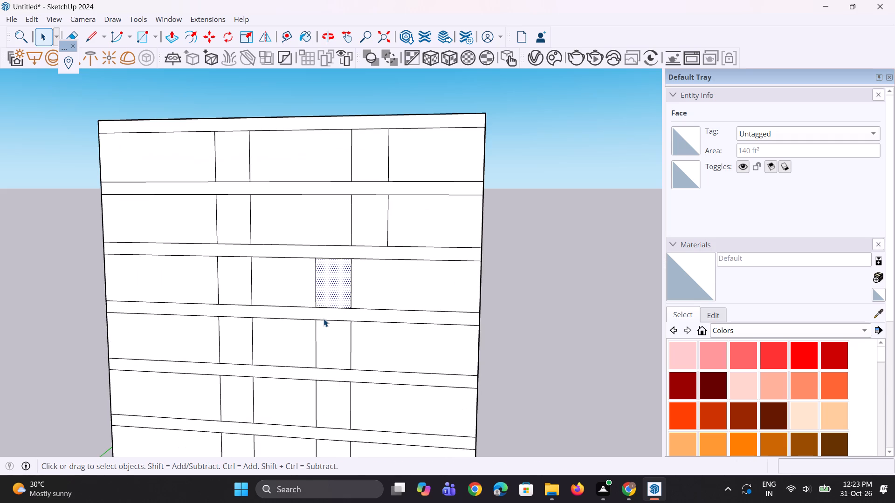
pyautogui.press('m')
pyautogui.click(315, 309)
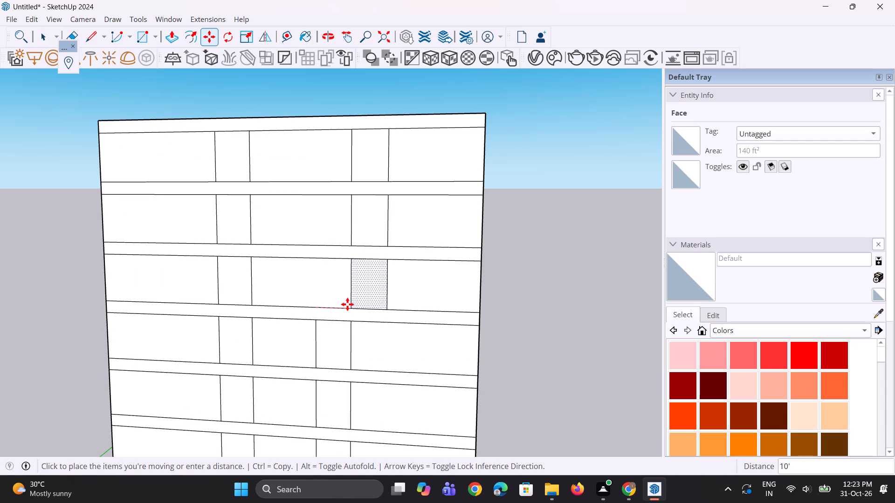
pyautogui.click(348, 304)
pyautogui.press('space')
# Move the right-hand narrow panel of the fourth divided storey from the top 10' outward along the red axis.
pyautogui.click(336, 361)
pyautogui.scroll(-2, 227, 248)
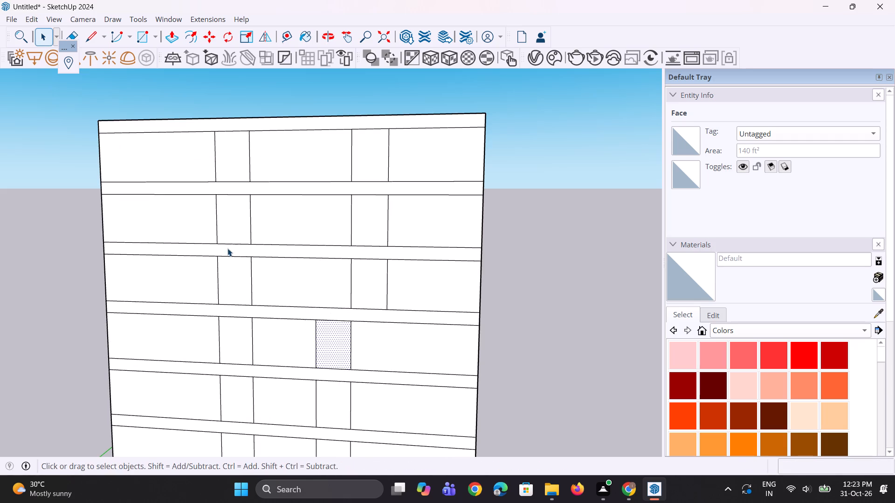
pyautogui.scroll(-2, 227, 248)
pyautogui.scroll(7, 271, 357)
pyautogui.press('m')
pyautogui.scroll(1, 310, 313)
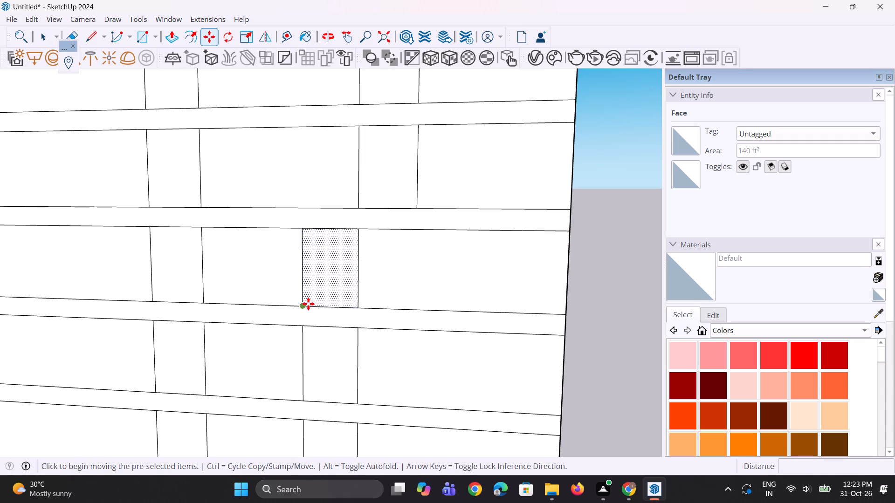
pyautogui.click(306, 304)
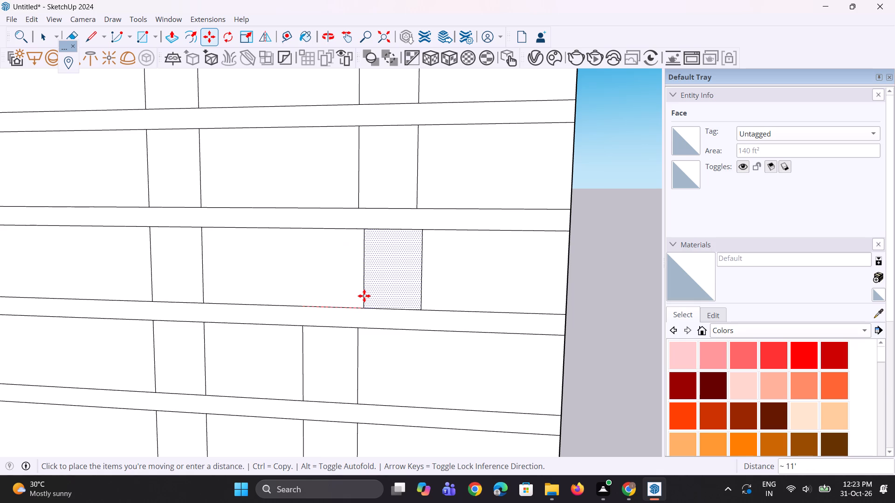
pyautogui.click(359, 309)
pyautogui.scroll(-4, 316, 286)
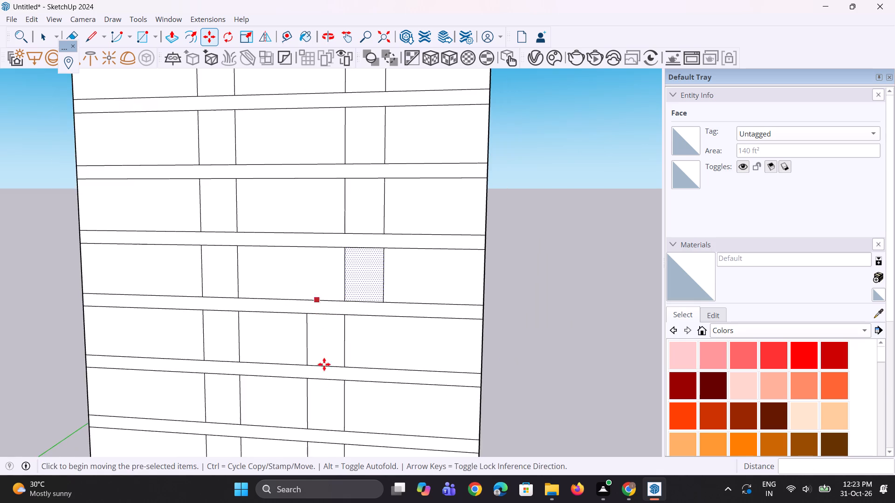
pyautogui.moveTo(324, 378); pyautogui.dragTo(314, 341, button='middle')
pyautogui.press('space')
# Move the right-hand narrow panel of the fifth divided storey from the top 10' outward along the red axis.
pyautogui.scroll(-3, 331, 299)
pyautogui.scroll(3, 332, 349)
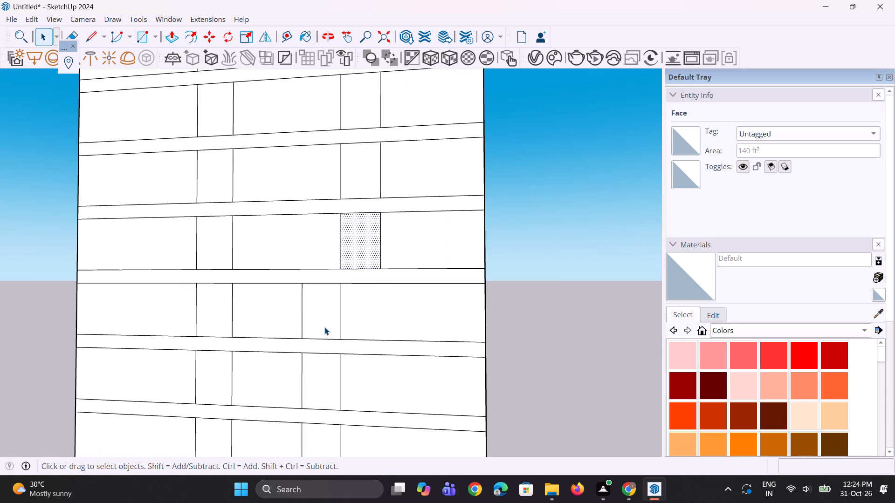
pyautogui.click(324, 327)
pyautogui.scroll(5, 309, 347)
pyautogui.press('m')
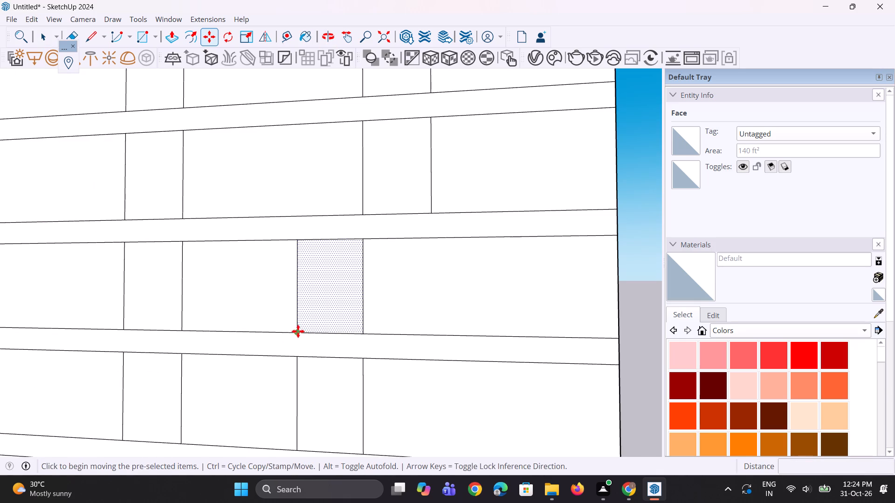
pyautogui.click(298, 331)
pyautogui.click(358, 327)
pyautogui.press('space')
# Move the right-hand narrow panel of the sixth divided storey from the top 10' outward along the red axis.
pyautogui.scroll(-5, 356, 314)
pyautogui.press('space')
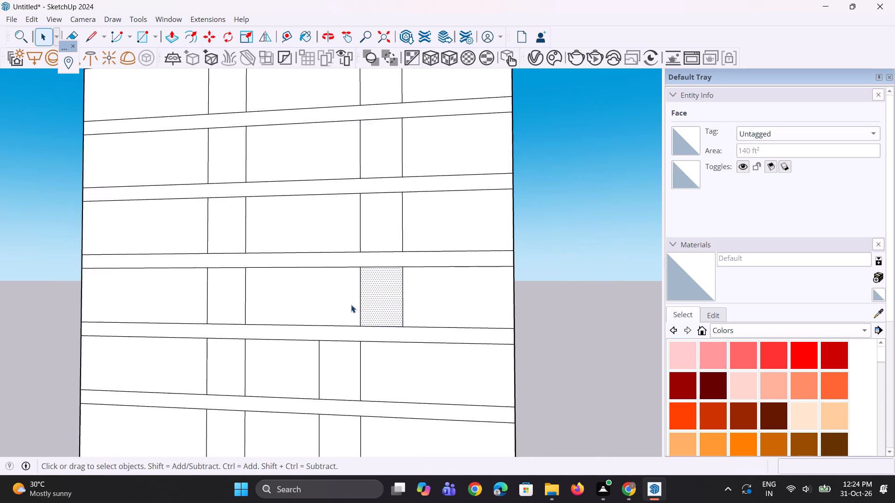
pyautogui.scroll(-4, 351, 305)
pyautogui.click(351, 347)
pyautogui.scroll(5, 335, 385)
pyautogui.press('m')
pyautogui.scroll(3, 331, 372)
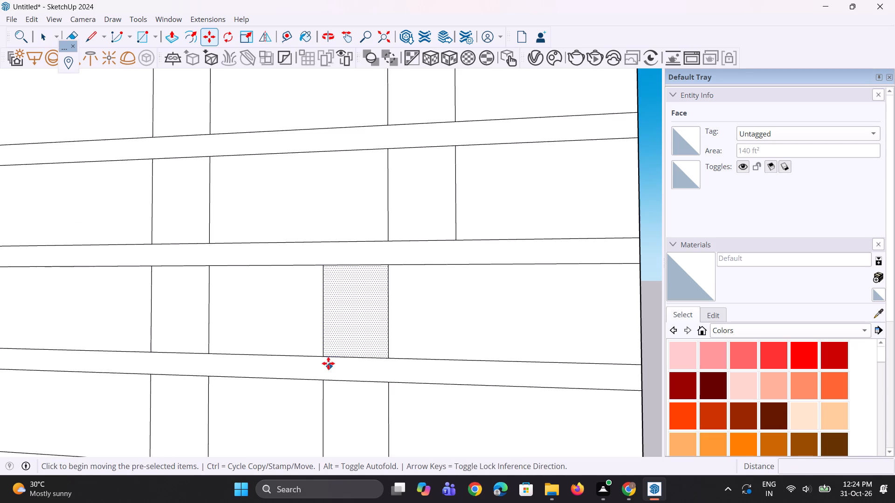
pyautogui.click(326, 355)
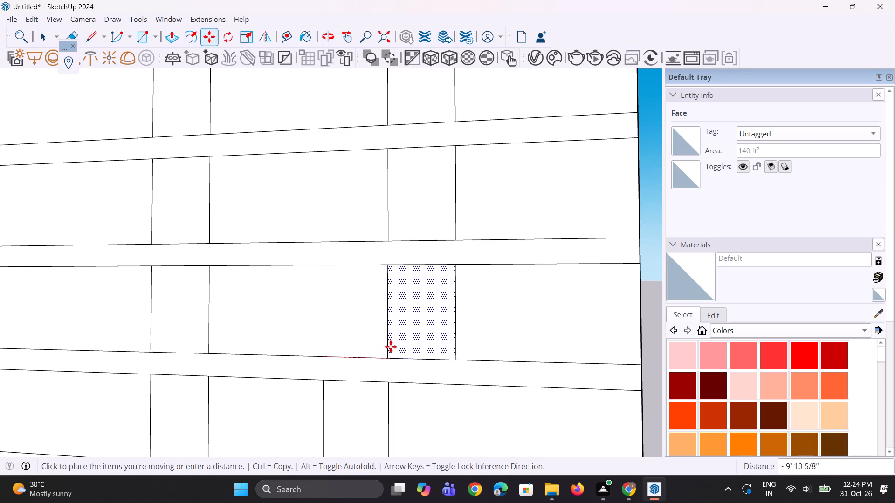
pyautogui.click(385, 360)
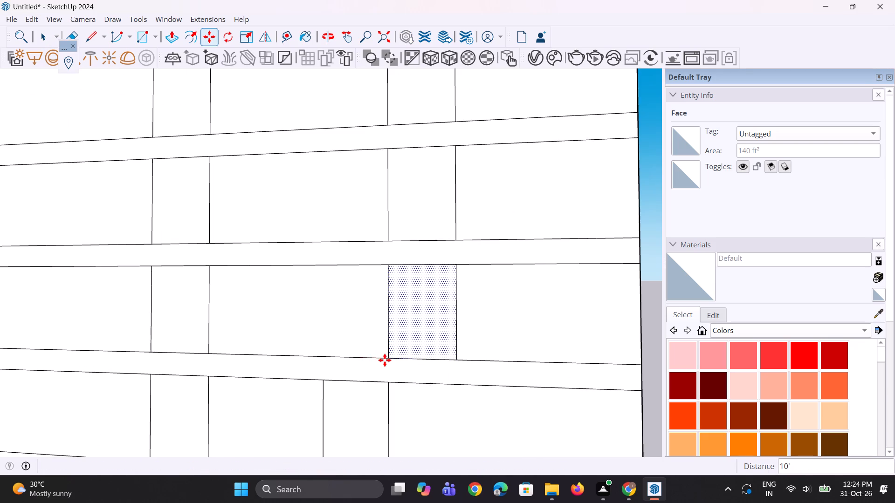
pyautogui.scroll(-9, 349, 315)
pyautogui.press('space')
# Move the right-hand narrow panel of the lowest divided storey 10' outward along the red axis.
pyautogui.scroll(3, 345, 353)
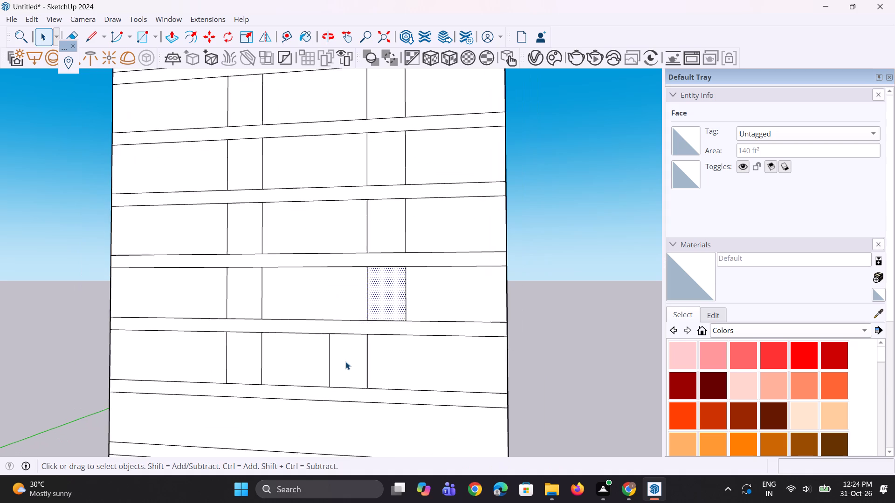
pyautogui.click(345, 361)
pyautogui.scroll(6, 315, 399)
pyautogui.press('m')
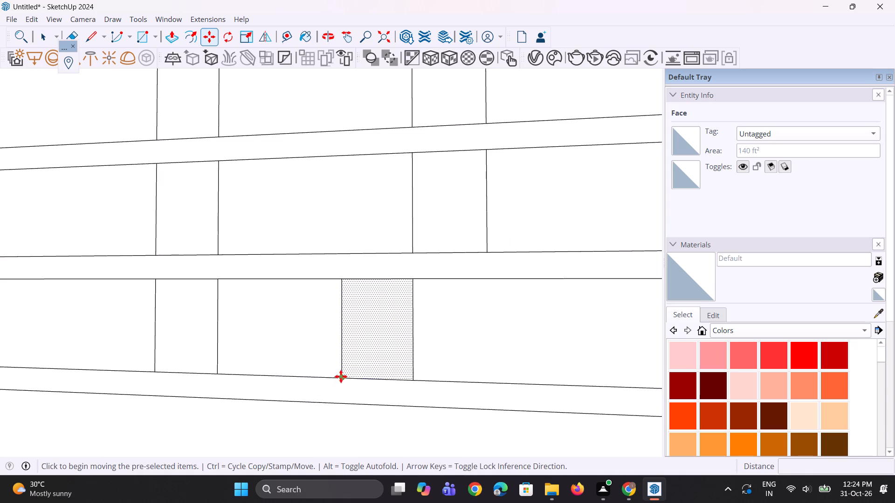
pyautogui.click(341, 376)
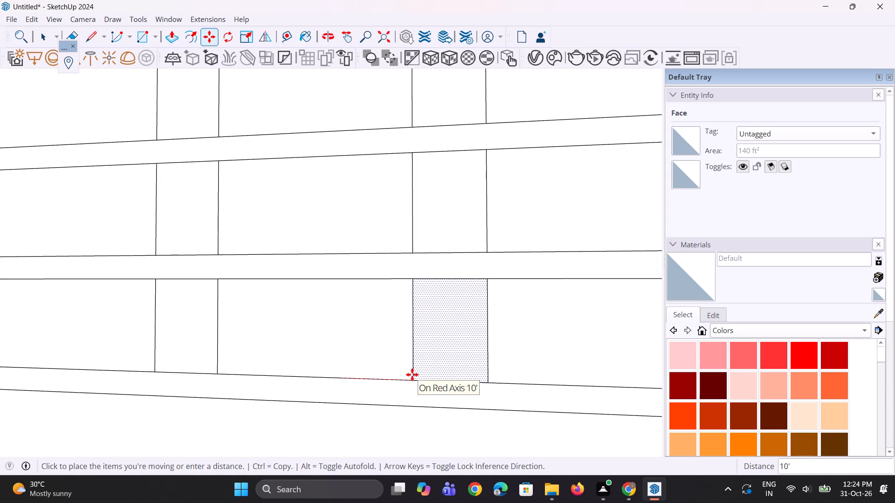
pyautogui.click(412, 375)
pyautogui.scroll(-9, 412, 375)
pyautogui.press('space')
pyautogui.press('space')
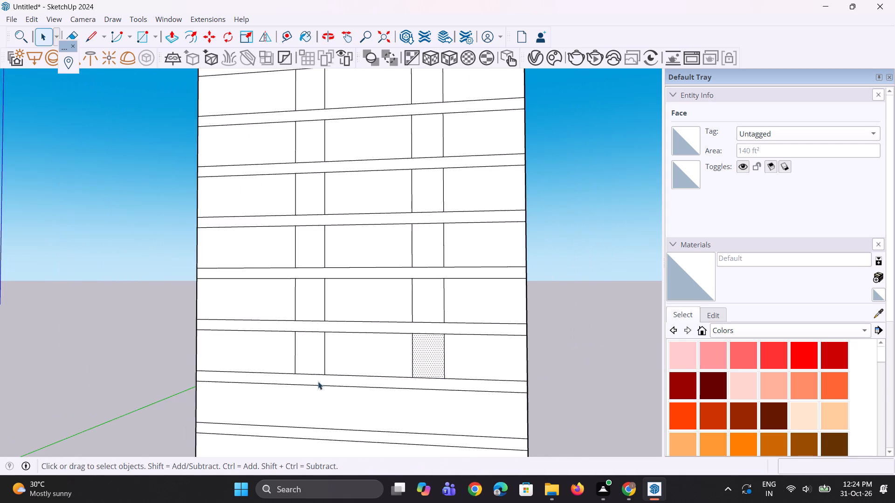
# Move the left-hand narrow panel of the lowest divided storey 10' outward along the red axis.
pyautogui.scroll(2, 312, 380)
pyautogui.click(317, 353)
pyautogui.scroll(4, 312, 357)
pyautogui.press('m')
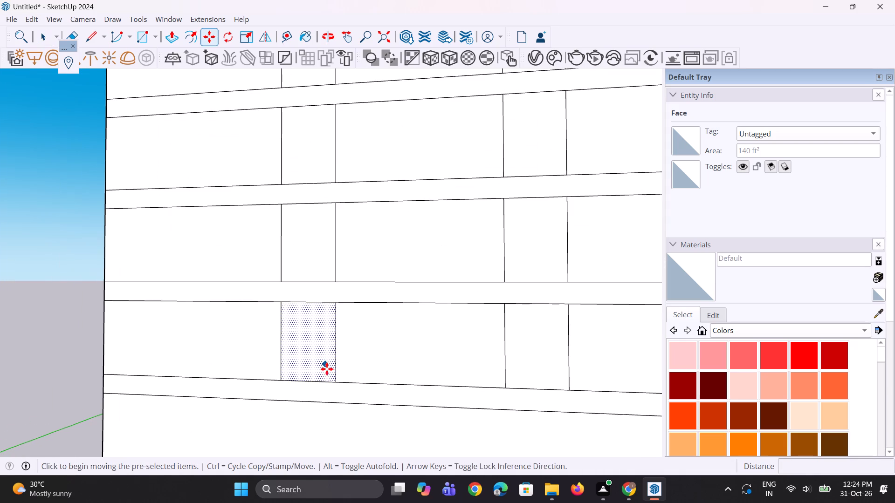
pyautogui.click(335, 380)
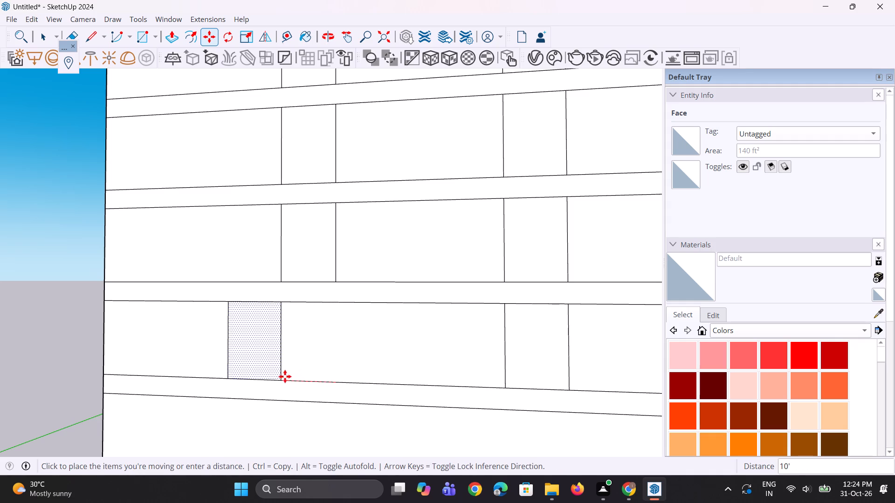
pyautogui.click(283, 376)
pyautogui.scroll(-8, 333, 408)
pyautogui.press('space')
# Move the left-hand narrow panel of the second divided storey from the bottom 10' outward, in line with the one below.
pyautogui.moveTo(330, 389); pyautogui.dragTo(333, 388, button='middle')
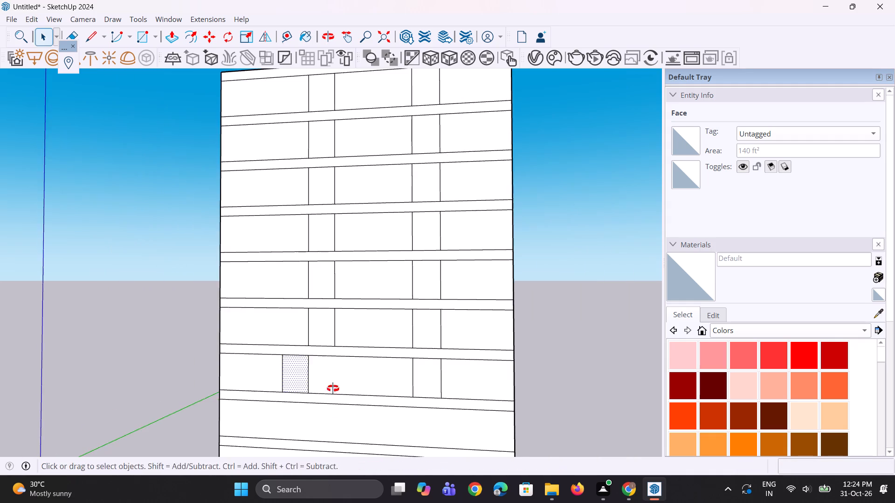
pyautogui.moveTo(333, 388); pyautogui.dragTo(395, 384, button='middle')
pyautogui.press('space')
pyautogui.click(330, 330)
pyautogui.scroll(2, 356, 349)
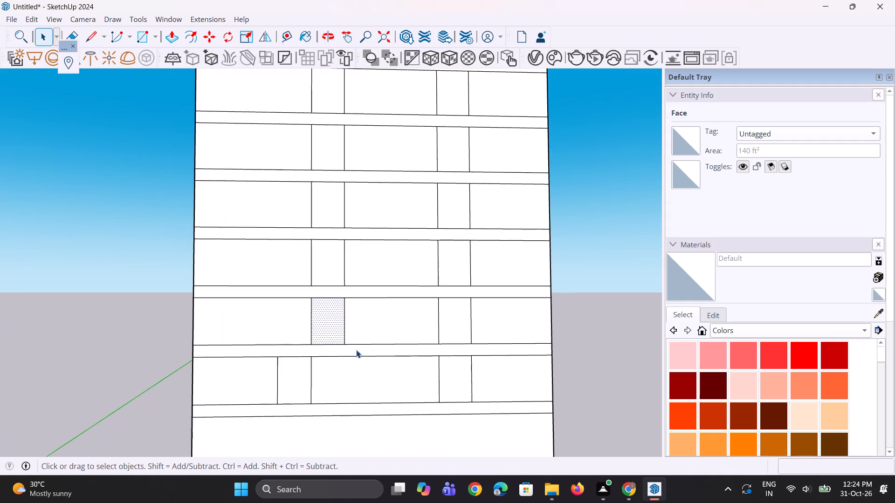
pyautogui.scroll(1, 356, 350)
pyautogui.press('m')
pyautogui.click(343, 340)
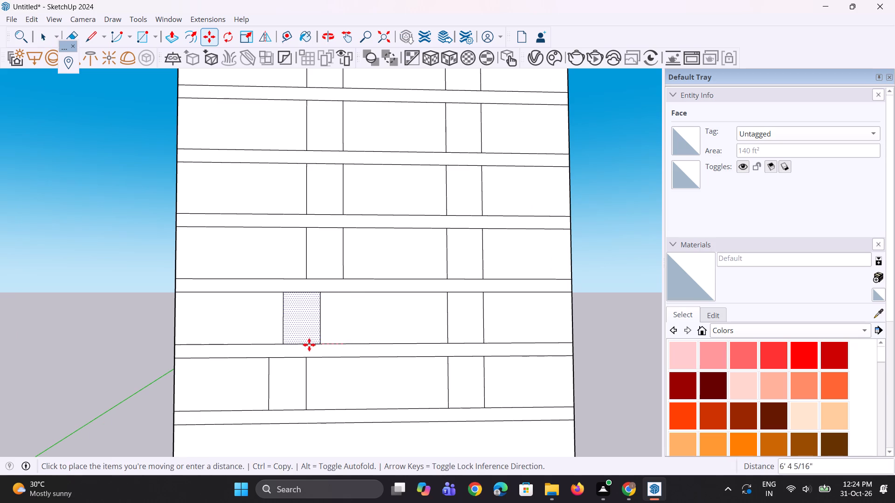
pyautogui.click(303, 345)
pyautogui.press('space')
pyautogui.press('space')
# Move the left-hand narrow panel of the third divided storey from the bottom 10' outward along the red axis.
pyautogui.click(324, 269)
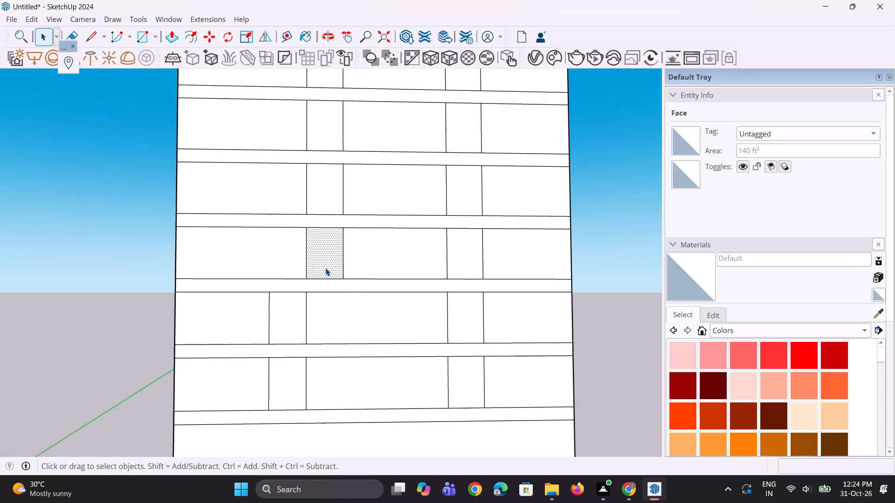
pyautogui.scroll(2, 327, 268)
pyautogui.press('m')
pyautogui.scroll(2, 342, 278)
pyautogui.click(351, 280)
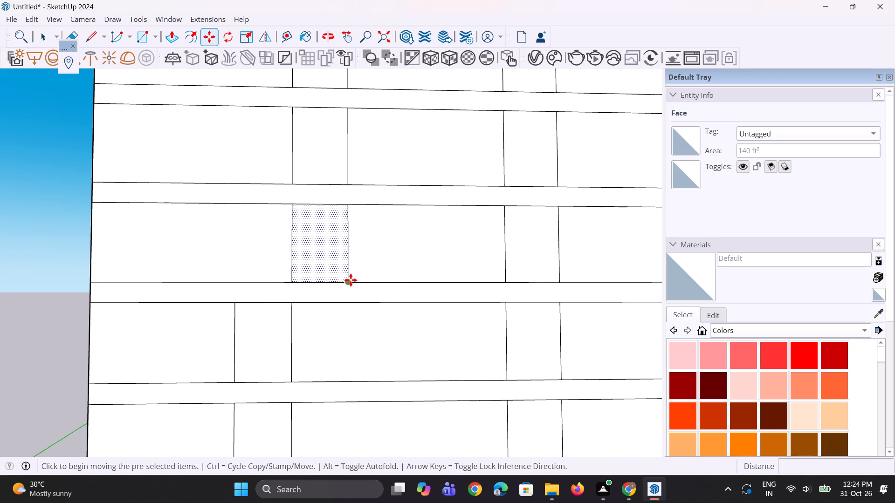
pyautogui.click(290, 283)
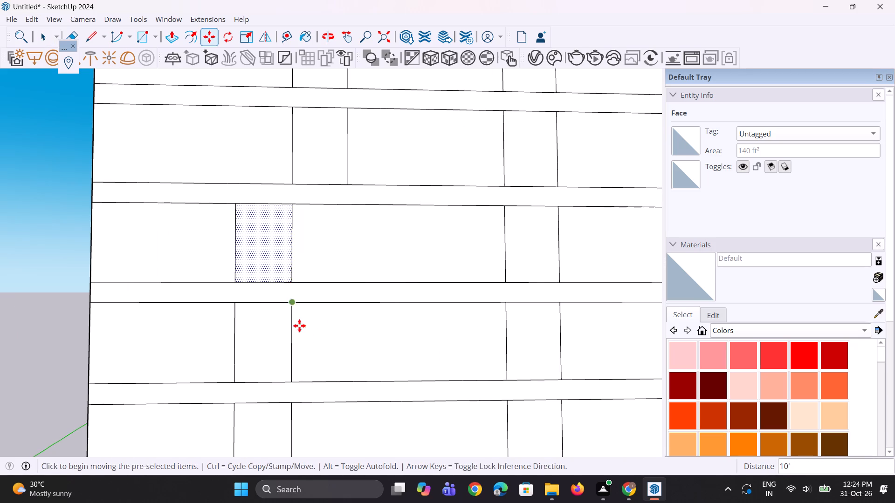
pyautogui.scroll(-9, 298, 341)
pyautogui.press('space')
pyautogui.press('space')
# Move the left-hand narrow panel of the fourth divided storey from the bottom outward along the red axis by 10'.
pyautogui.scroll(2, 311, 268)
pyautogui.click(307, 261)
pyautogui.scroll(4, 319, 273)
pyautogui.press('m')
pyautogui.click(320, 274)
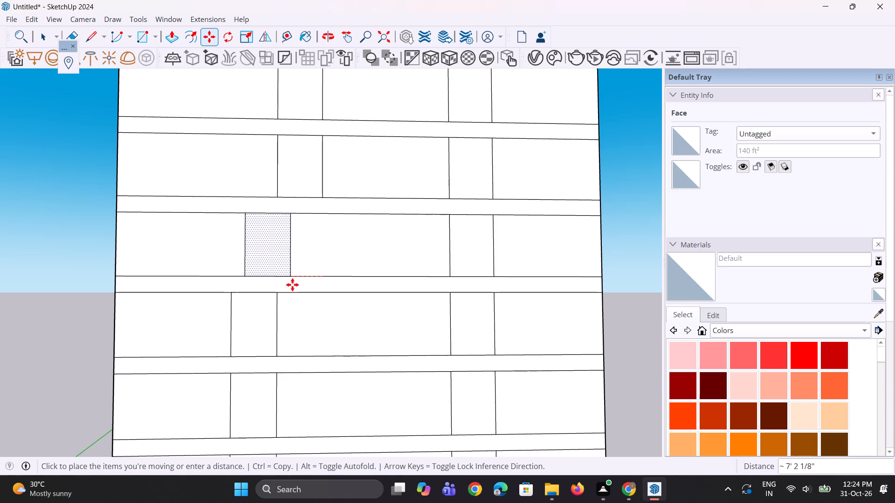
pyautogui.write("10'")
pyautogui.press('Return')
pyautogui.scroll(-3, 271, 295)
pyautogui.press('space')
pyautogui.press('space')
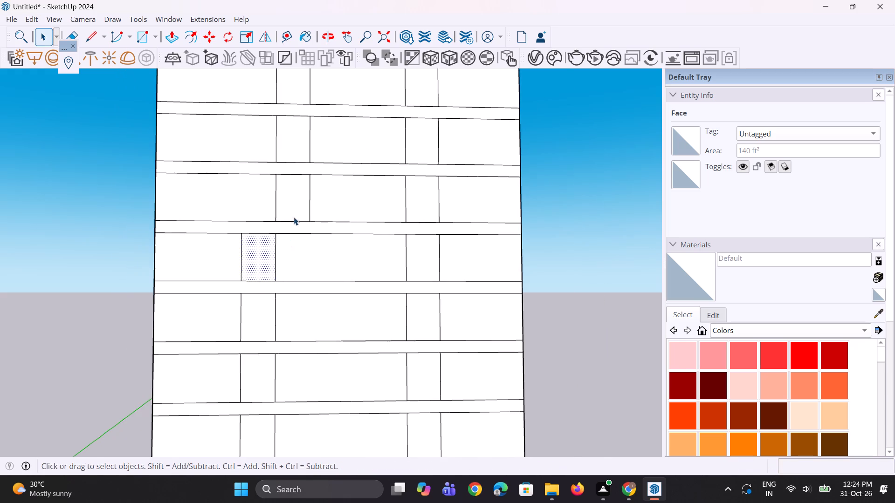
# Move the left-hand narrow panel of the fifth divided storey from the bottom outward along the red axis by 10'.
pyautogui.scroll(2, 294, 217)
pyautogui.click(288, 195)
pyautogui.scroll(3, 288, 195)
pyautogui.press('m')
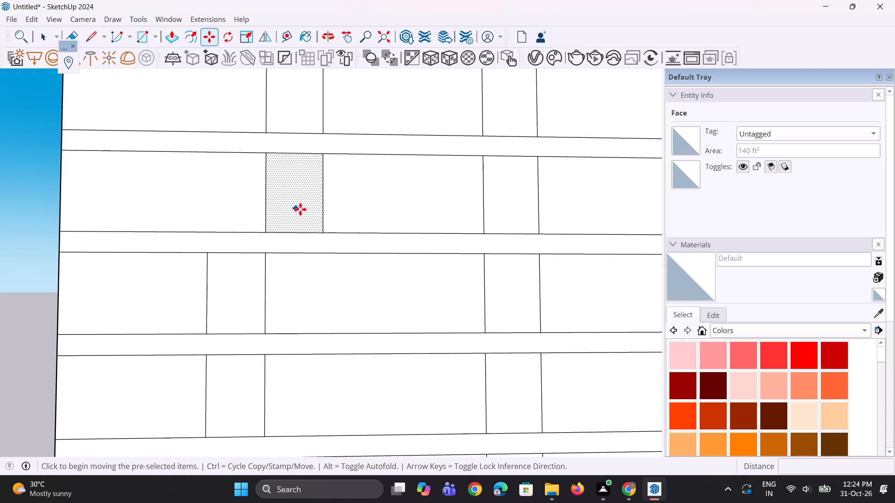
pyautogui.click(326, 229)
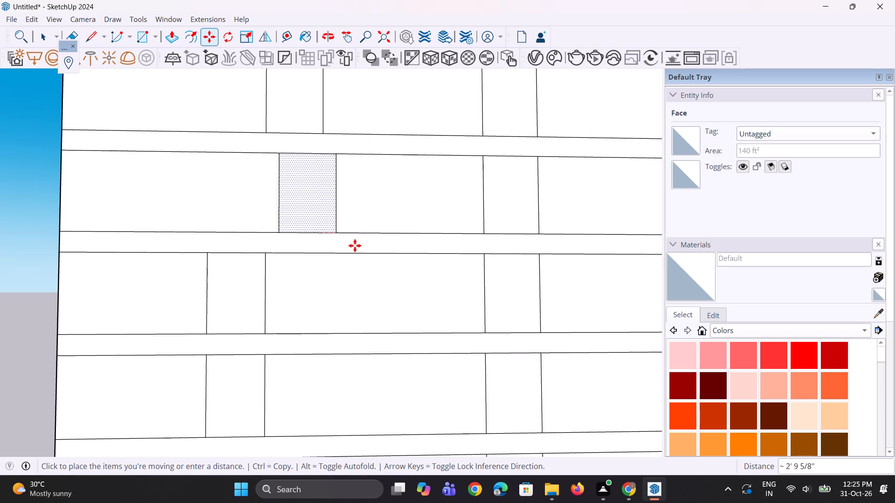
pyautogui.write("10'")
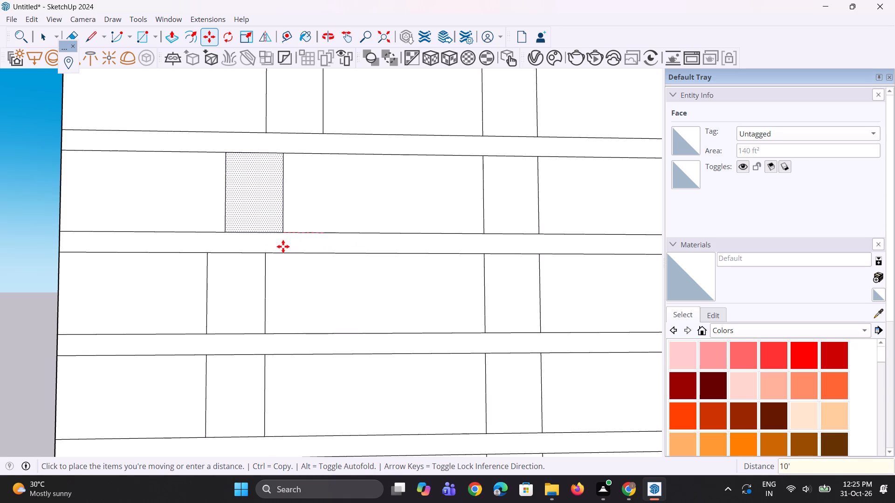
pyautogui.press('Return')
pyautogui.scroll(-4, 242, 321)
pyautogui.press('space')
# Move the left-hand narrow panel of the second storey from the top 10' outward, in line with those below.
pyautogui.click(288, 177)
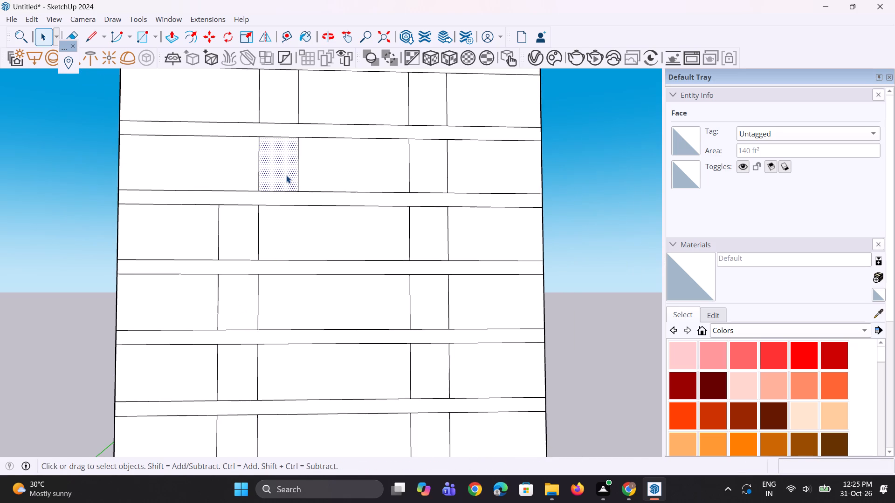
pyautogui.press('m')
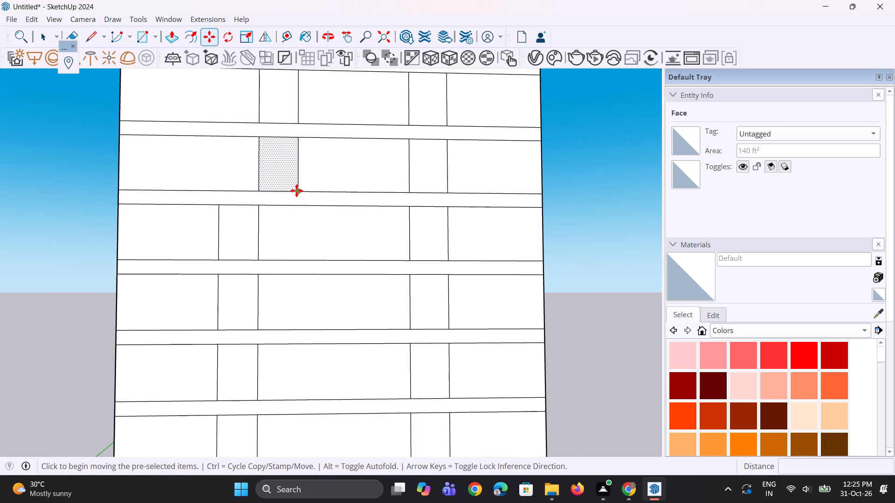
pyautogui.click(296, 190)
pyautogui.click(262, 197)
pyautogui.scroll(-4, 283, 345)
pyautogui.press('space')
pyautogui.press('space')
# Move the left-hand narrow panel of the top storey 10' outward, in line with those below, and clear the selection.
pyautogui.click(270, 178)
pyautogui.scroll(4, 300, 208)
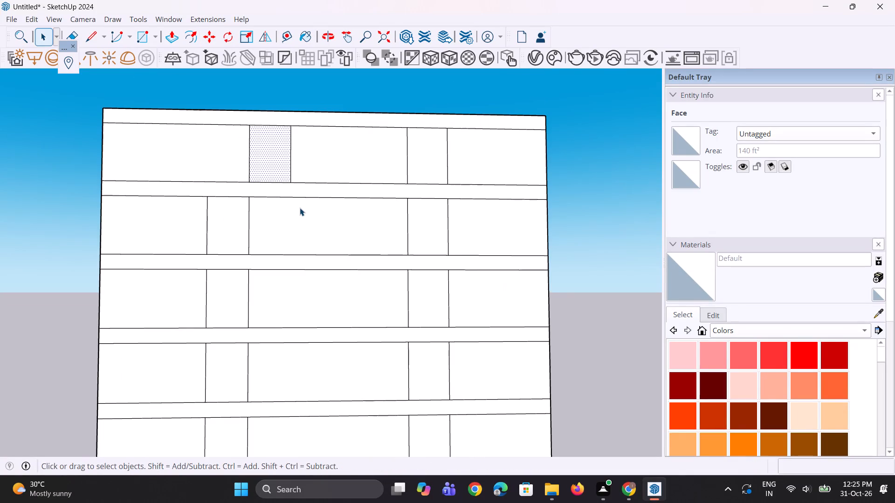
pyautogui.press('m')
pyautogui.click(292, 183)
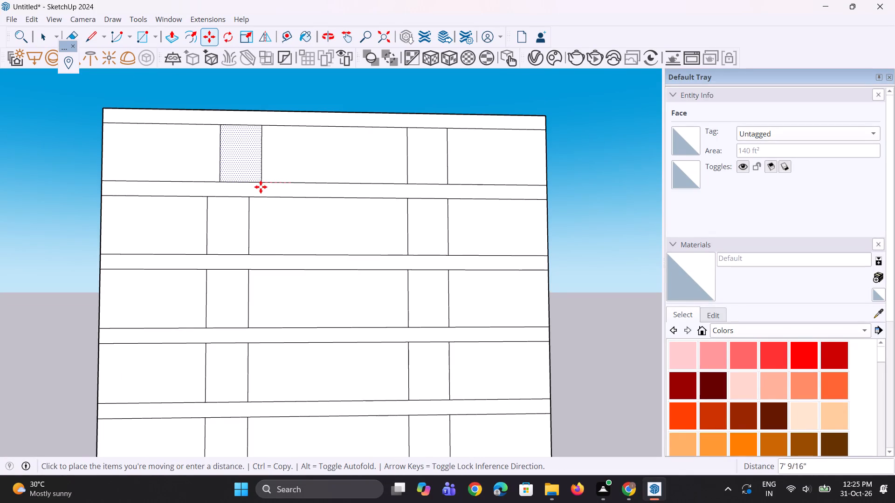
pyautogui.click(252, 188)
pyautogui.press('space')
pyautogui.press('space')
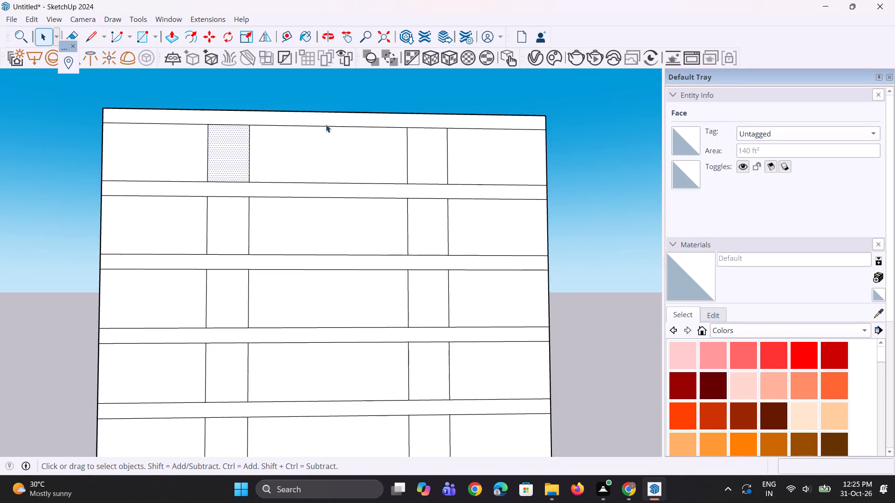
pyautogui.click(335, 100)
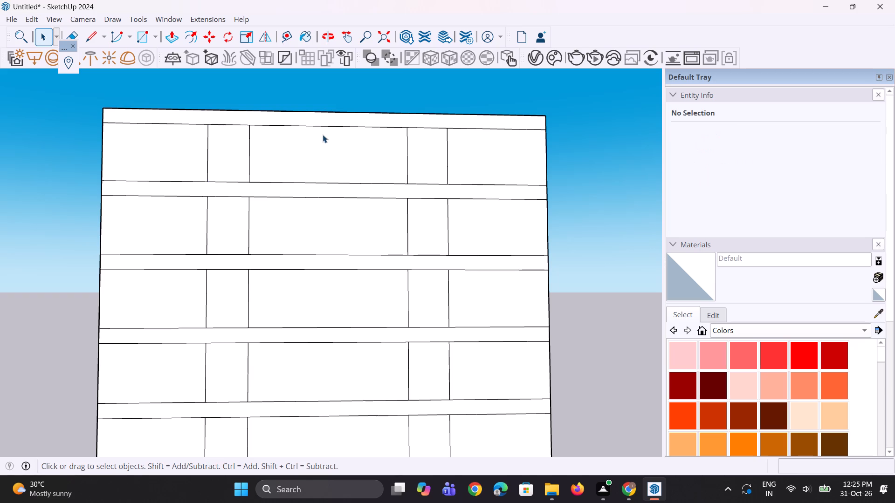
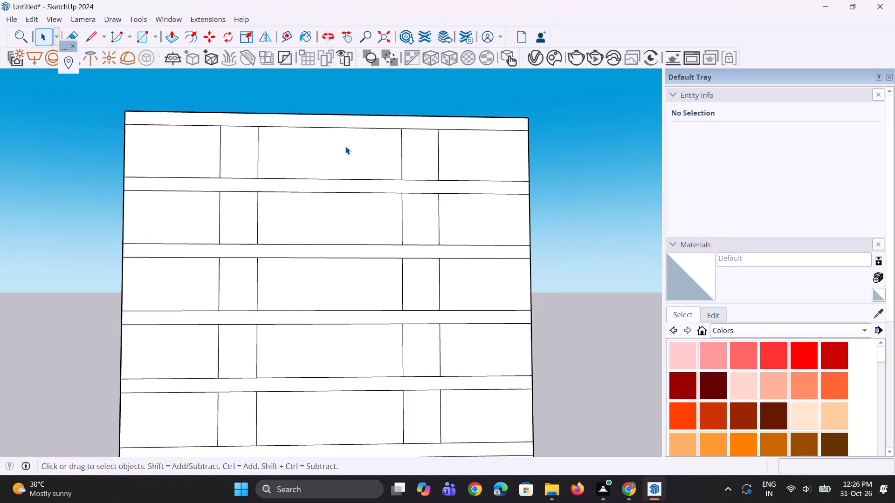
# Examine the panel divisions across the upper storeys of the building's front face.
pyautogui.moveTo(341, 173); pyautogui.dragTo(341, 197, button='middle')
pyautogui.scroll(3, 327, 190)
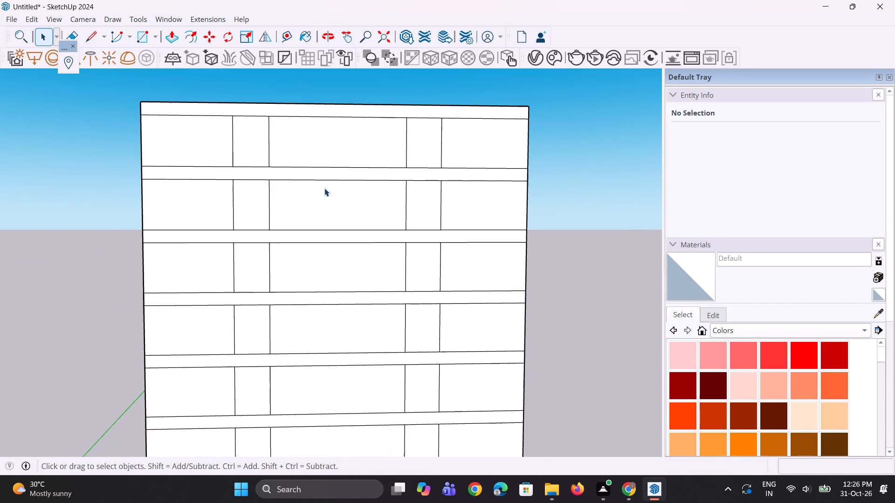
pyautogui.scroll(3, 309, 209)
pyautogui.scroll(-4, 316, 234)
pyautogui.moveTo(322, 240); pyautogui.dragTo(326, 221, button='middle')
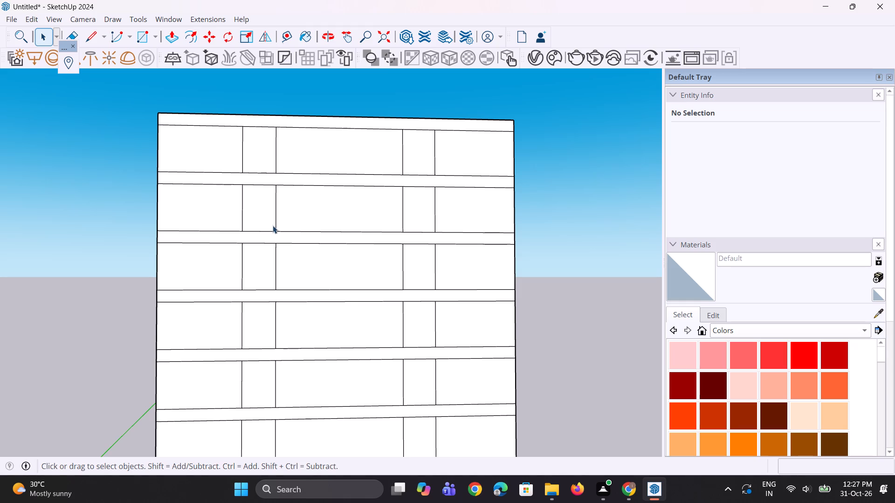
pyautogui.scroll(2, 295, 134)
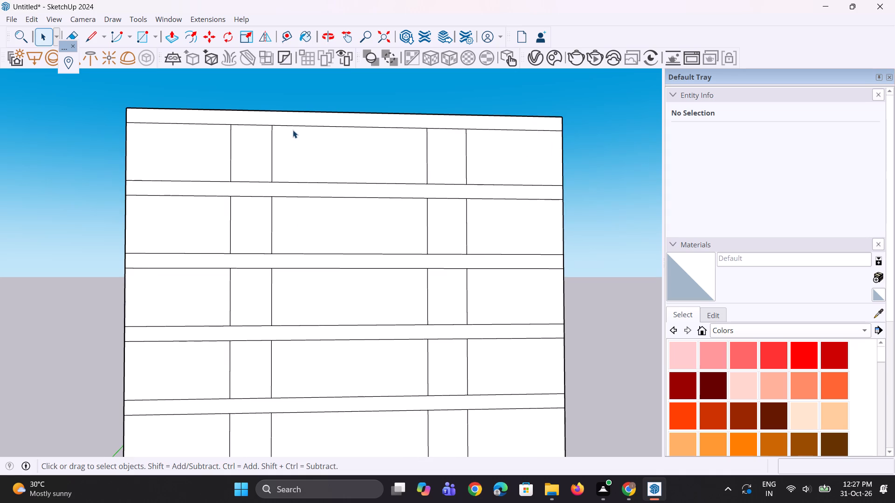
pyautogui.scroll(-2, 368, 116)
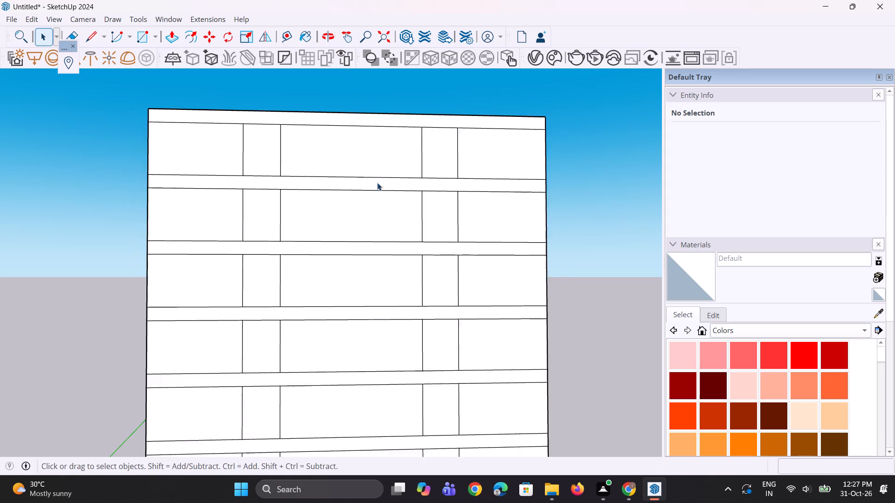
pyautogui.scroll(-1, 377, 183)
pyautogui.moveTo(345, 259); pyautogui.dragTo(344, 292, button='middle')
pyautogui.scroll(-3, 291, 175)
pyautogui.scroll(3, 292, 186)
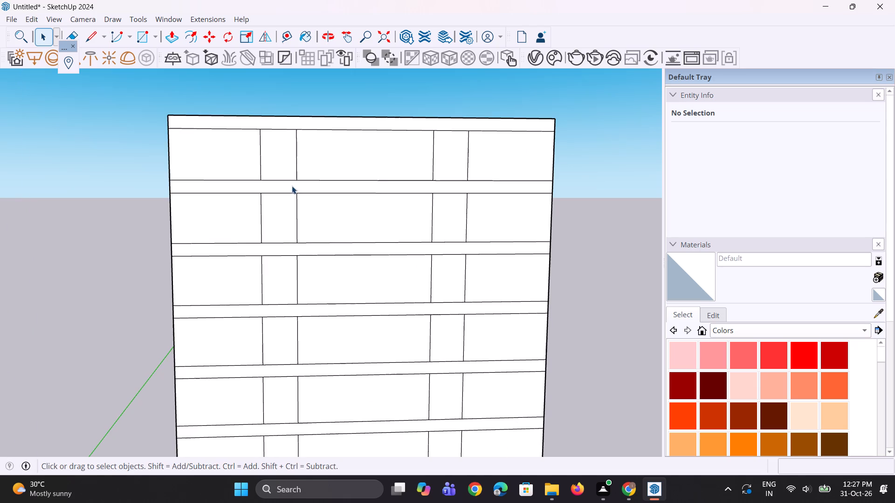
# Divide the top storey's wide central panel into three equal bays by copying its left edge to its right edge with a /3 array.
pyautogui.scroll(5, 292, 186)
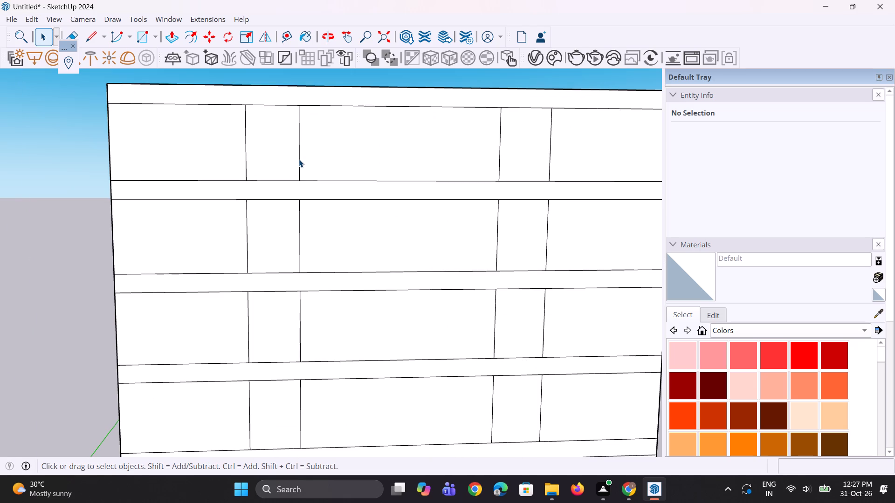
pyautogui.click(299, 158)
pyautogui.scroll(-3, 301, 156)
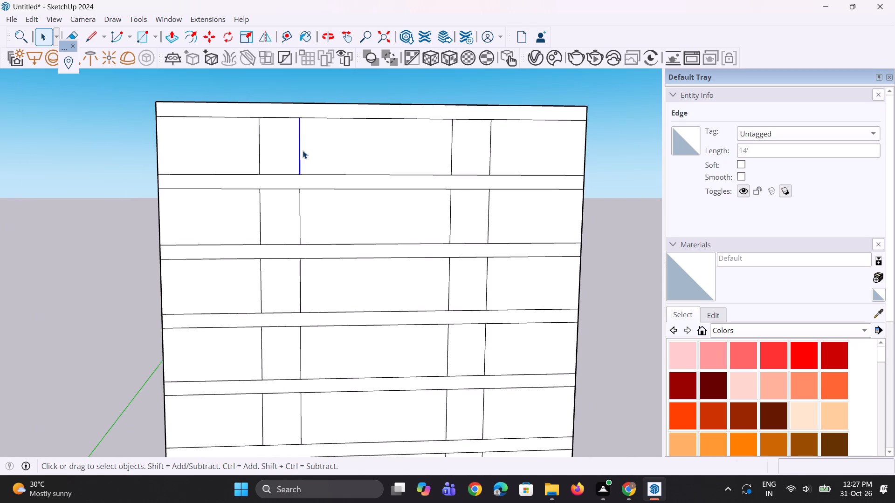
pyautogui.press('m')
pyautogui.scroll(3, 305, 177)
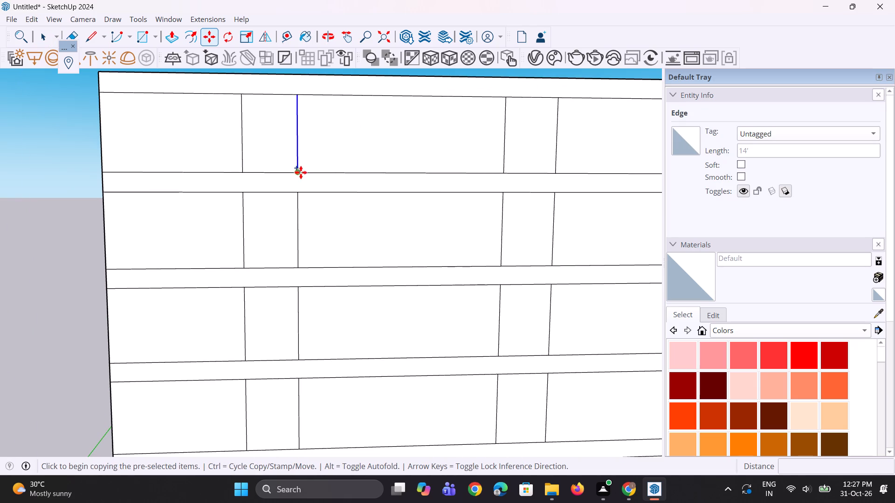
pyautogui.click(301, 176)
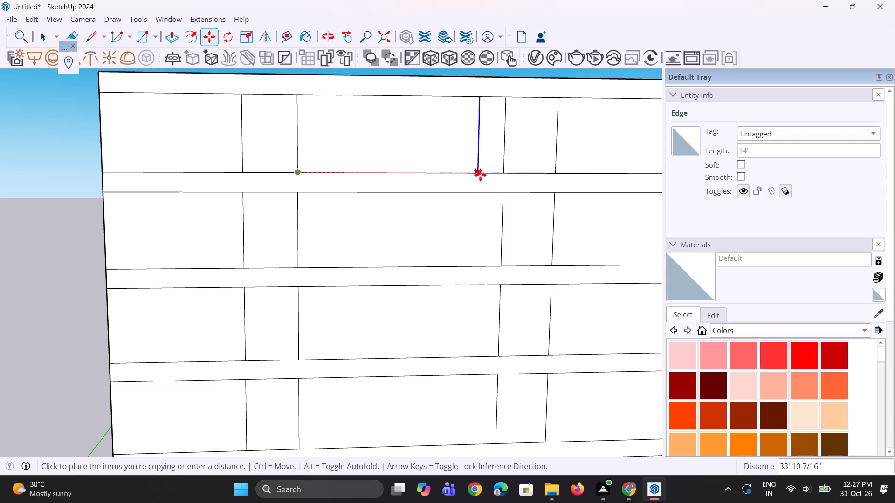
pyautogui.click(501, 176)
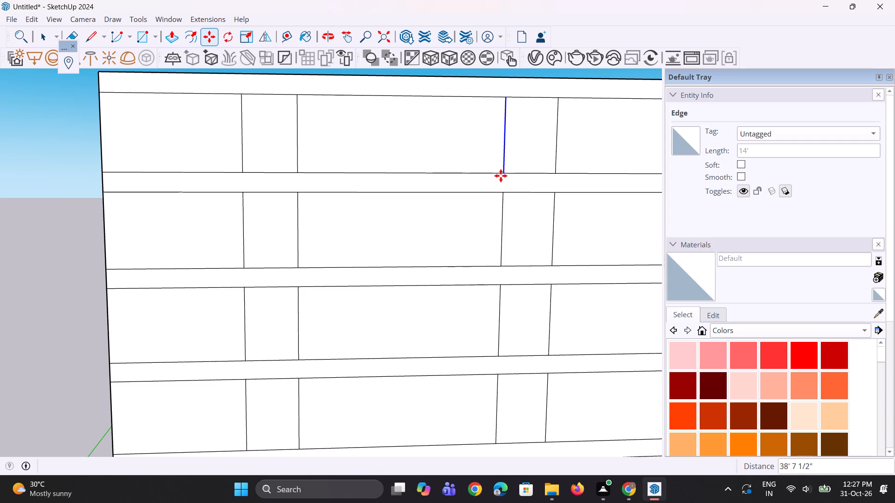
pyautogui.press('/')
pyautogui.press('3')
pyautogui.press('Return')
pyautogui.scroll(-3, 469, 162)
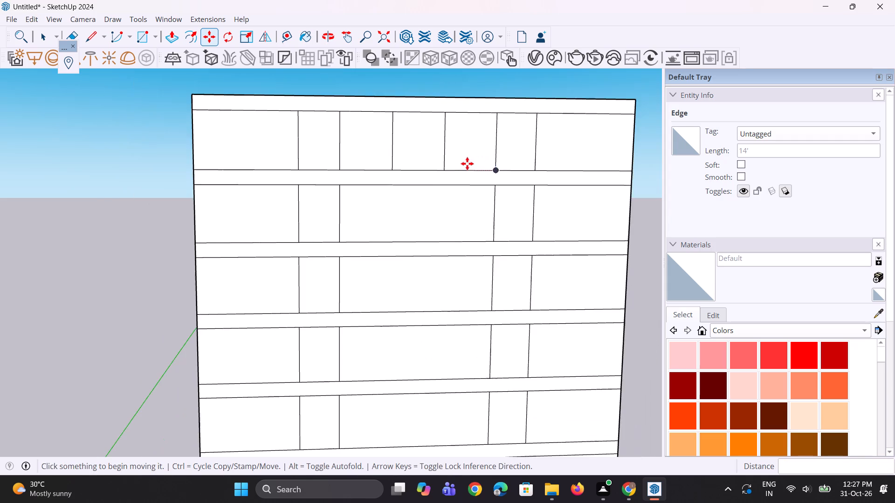
pyautogui.scroll(-4, 415, 177)
pyautogui.middleClick(406, 192)
pyautogui.press('space')
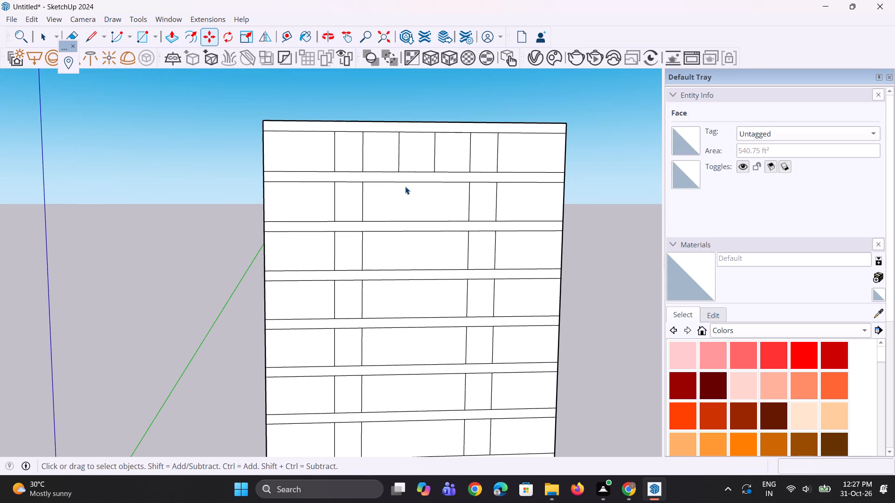
pyautogui.press('space')
# Divide the wide central panel of the second storey from the top, matching the top storey's bays.
pyautogui.scroll(5, 405, 186)
pyautogui.scroll(-4, 363, 167)
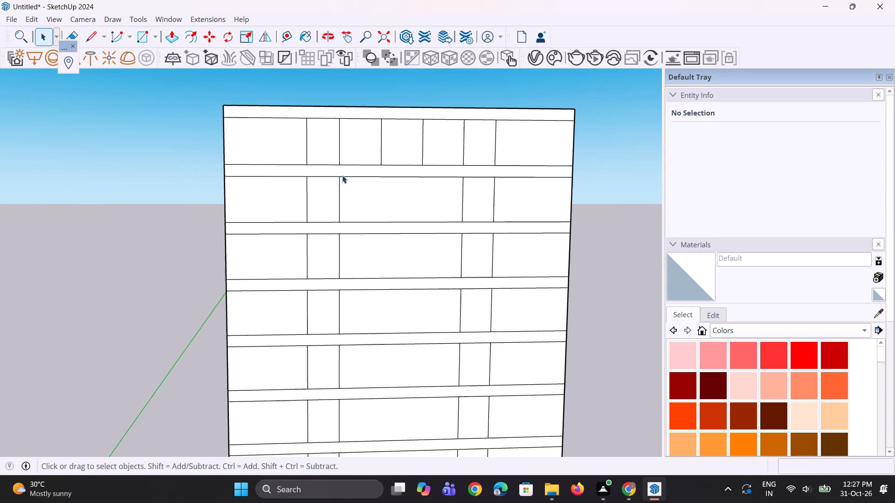
pyautogui.scroll(2, 354, 211)
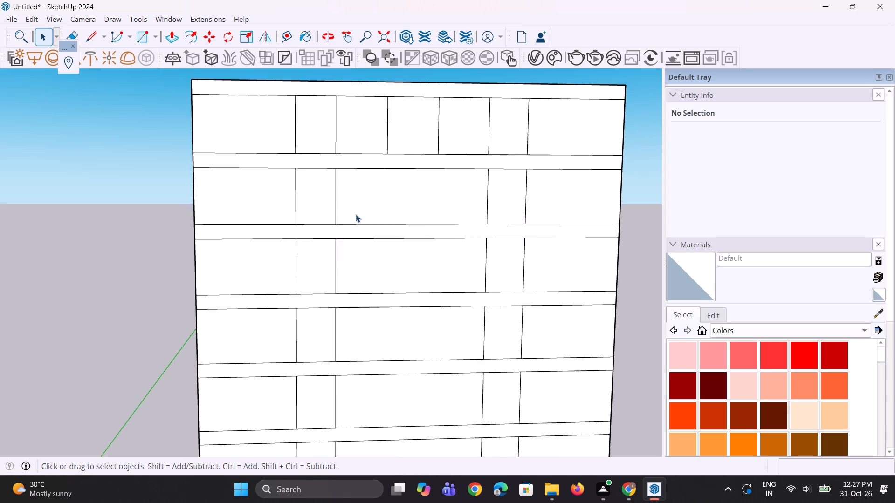
pyautogui.scroll(3, 342, 224)
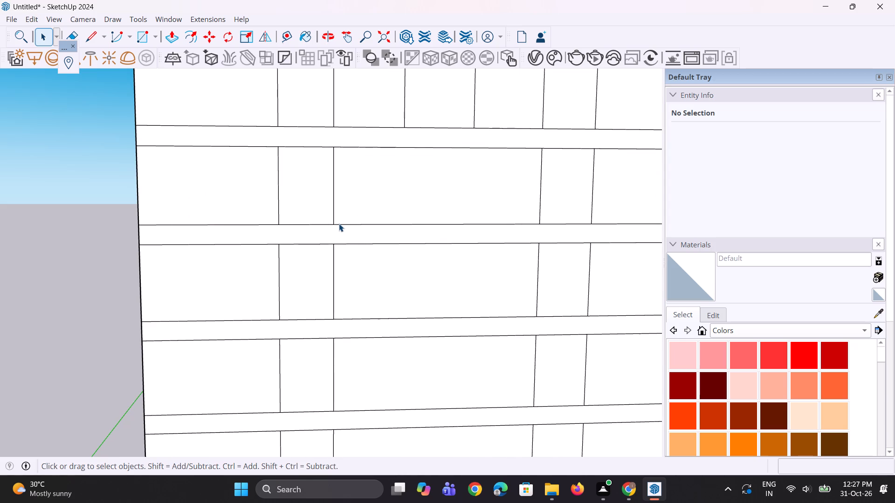
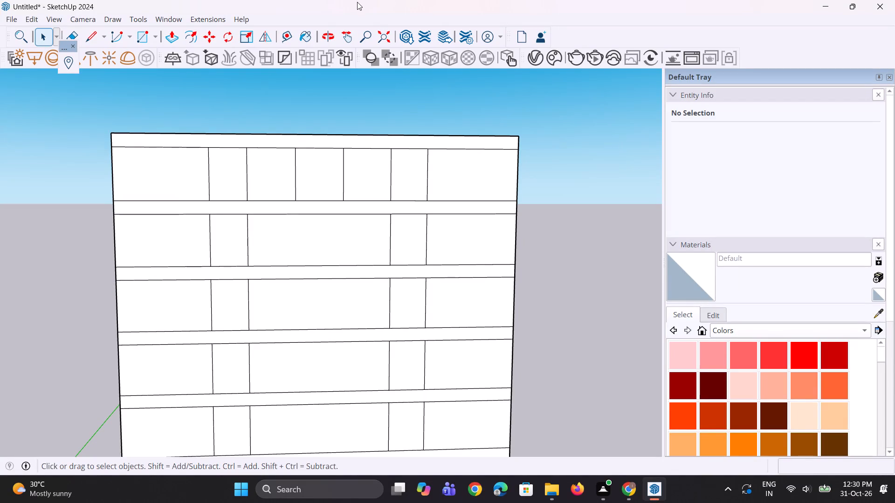
# Divide the wide central panels of the second to fourth storeys from the top into three equal bays with one /3 array of their left edges.
pyautogui.scroll(1, 284, 176)
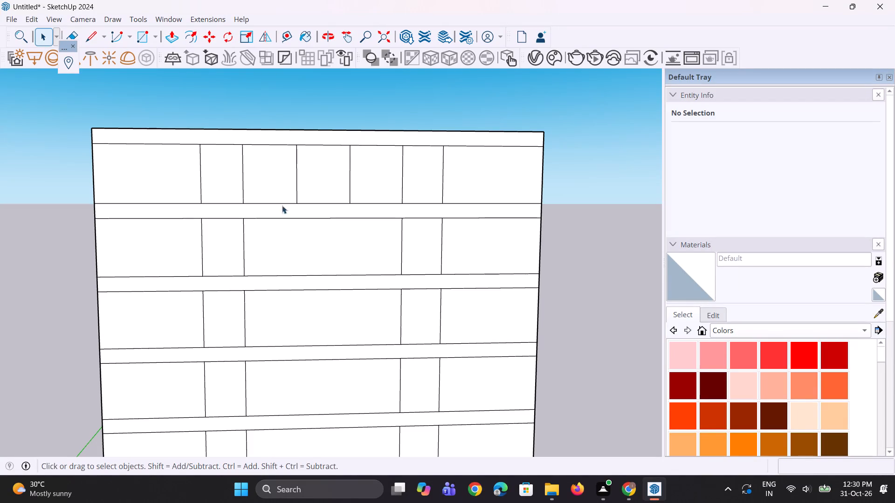
pyautogui.click(244, 253)
pyautogui.scroll(-3, 231, 218)
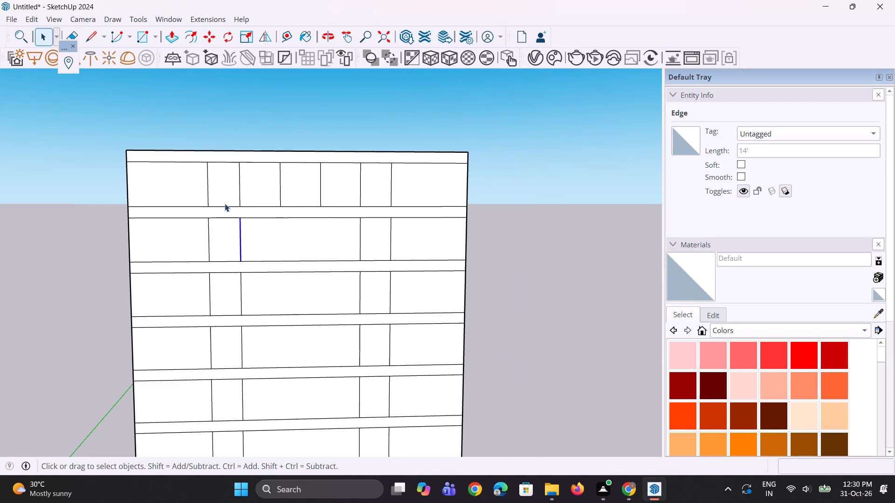
pyautogui.scroll(5, 243, 315)
pyautogui.keyDown('ctrl'); pyautogui.click(237, 292); pyautogui.keyUp('ctrl')
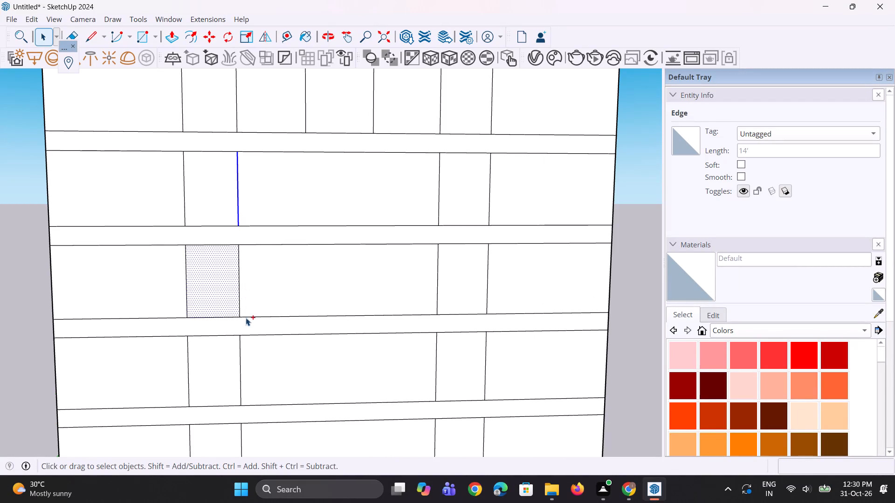
pyautogui.click(239, 302)
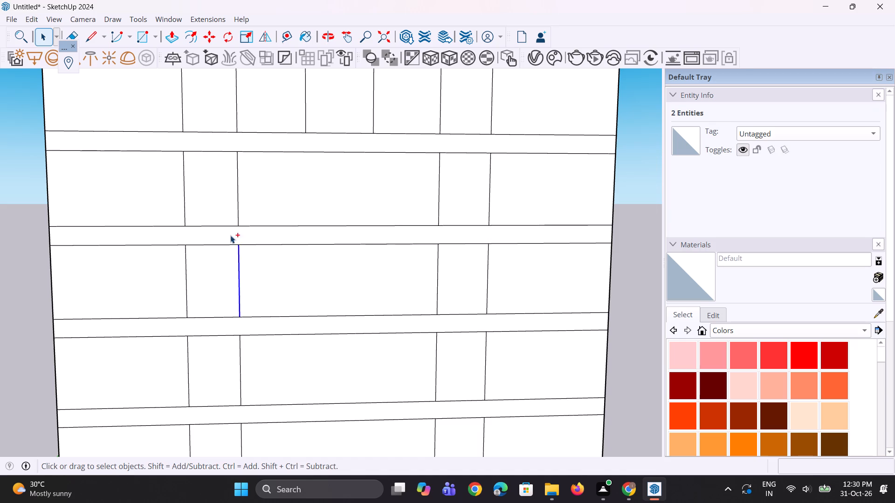
pyautogui.keyDown('ctrl'); pyautogui.scroll(3, 230, 233); pyautogui.keyUp('ctrl')
pyautogui.keyDown('ctrl'); pyautogui.click(243, 204); pyautogui.keyUp('ctrl')
pyautogui.click(241, 204)
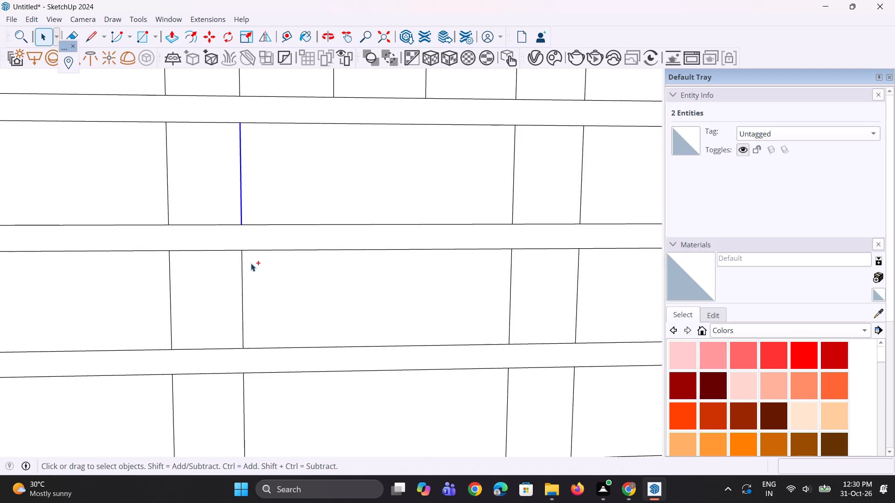
pyautogui.keyDown('ctrl'); pyautogui.scroll(1, 244, 279); pyautogui.keyUp('ctrl')
pyautogui.keyDown('ctrl'); pyautogui.click(241, 279); pyautogui.keyUp('ctrl')
pyautogui.keyDown('ctrl'); pyautogui.scroll(-3, 232, 213); pyautogui.keyUp('ctrl')
pyautogui.keyDown('ctrl'); pyautogui.scroll(2, 236, 392); pyautogui.keyUp('ctrl')
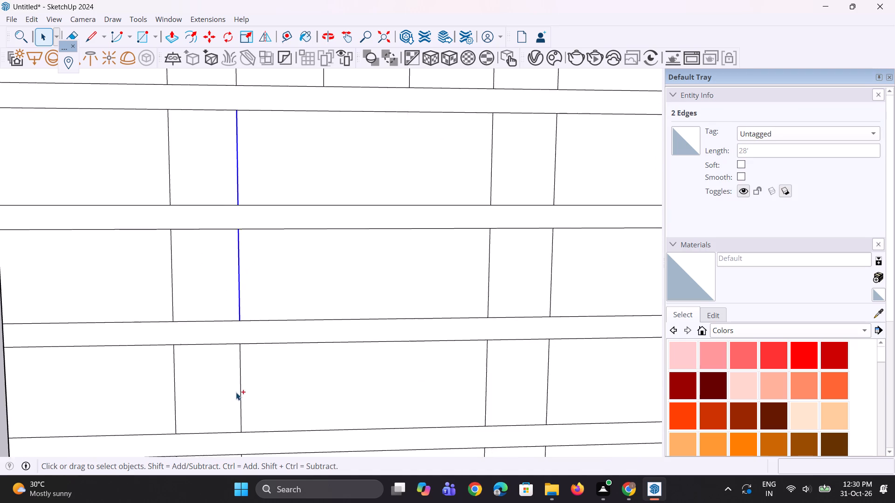
pyautogui.keyDown('ctrl'); pyautogui.scroll(1, 236, 392); pyautogui.keyUp('ctrl')
pyautogui.keyDown('ctrl'); pyautogui.click(241, 374); pyautogui.keyUp('ctrl')
pyautogui.scroll(-3, 231, 313)
pyautogui.press('m')
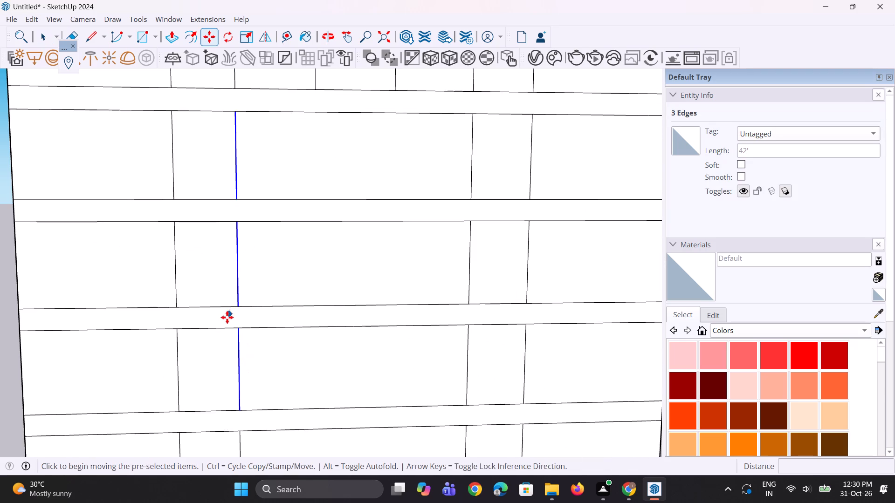
pyautogui.click(238, 409)
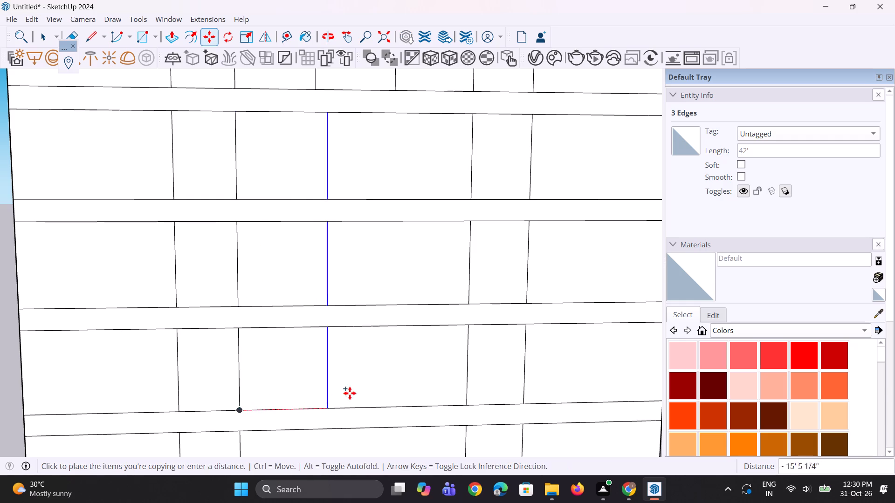
pyautogui.click(461, 404)
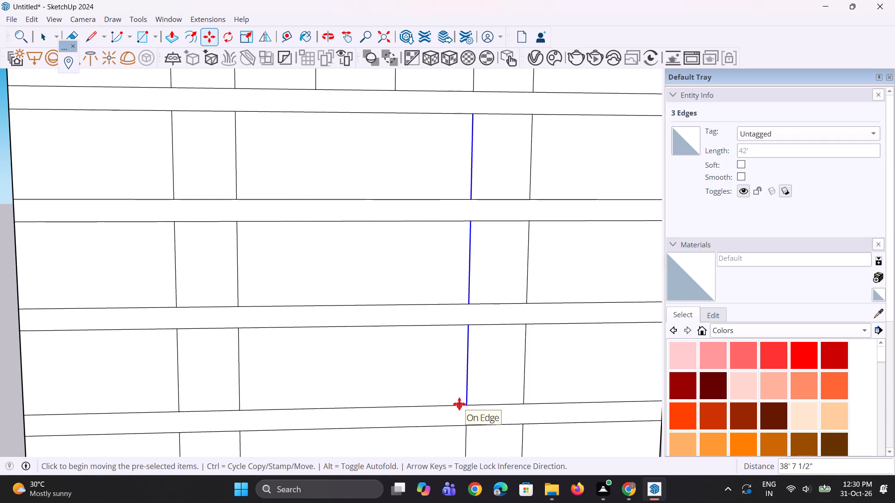
pyautogui.write('/3')
pyautogui.press('Return')
pyautogui.press('space')
pyautogui.press('space')
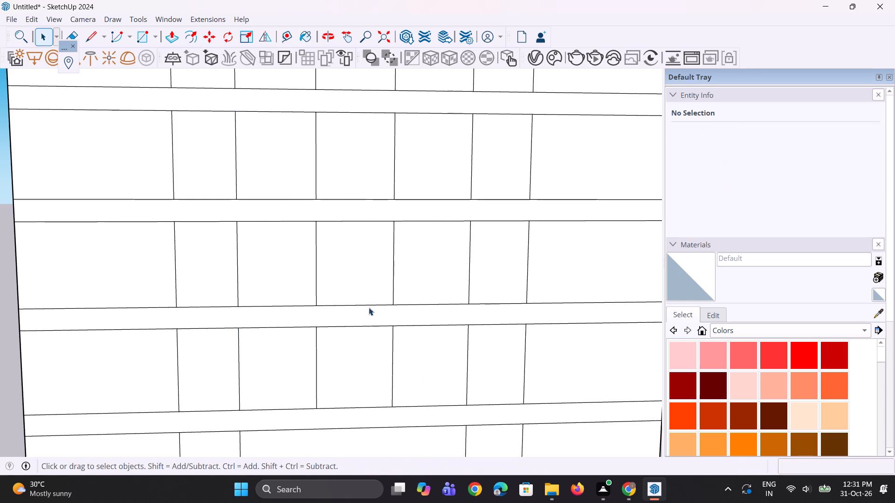
# Divide the wide central panels of the fifth to seventh storeys from the top into three equal bays with a /3 array of their left edges.
pyautogui.scroll(-5, 255, 197)
pyautogui.scroll(-3, 183, 104)
pyautogui.scroll(3, 170, 381)
pyautogui.scroll(4, 252, 313)
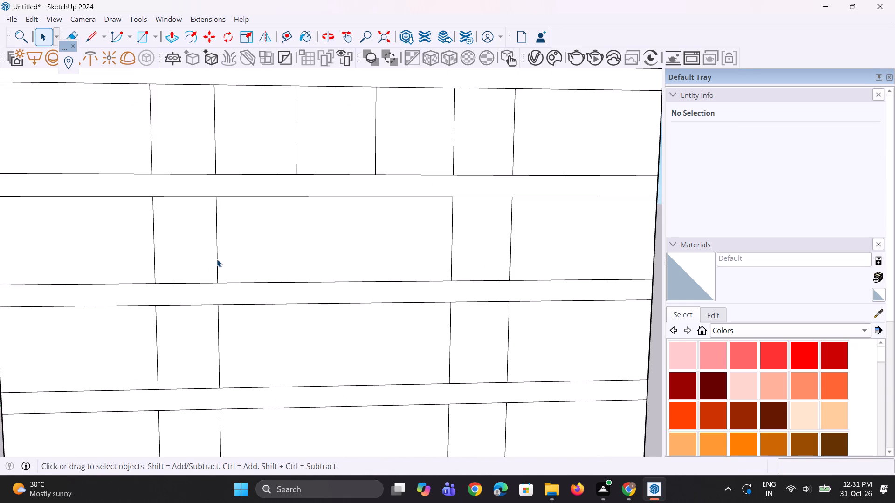
pyautogui.click(217, 258)
pyautogui.keyDown('ctrl'); pyautogui.click(219, 353); pyautogui.keyUp('ctrl')
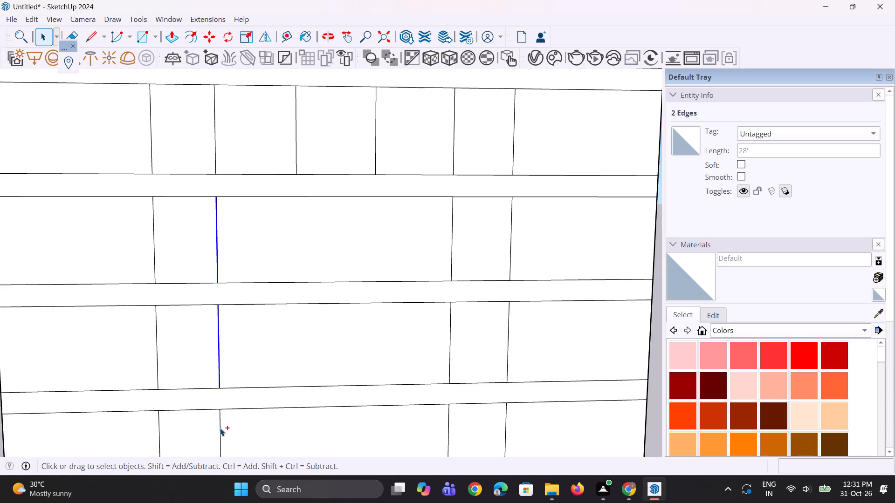
pyautogui.keyDown('ctrl'); pyautogui.click(220, 428); pyautogui.keyUp('ctrl')
pyautogui.scroll(-4, 224, 335)
pyautogui.press('m')
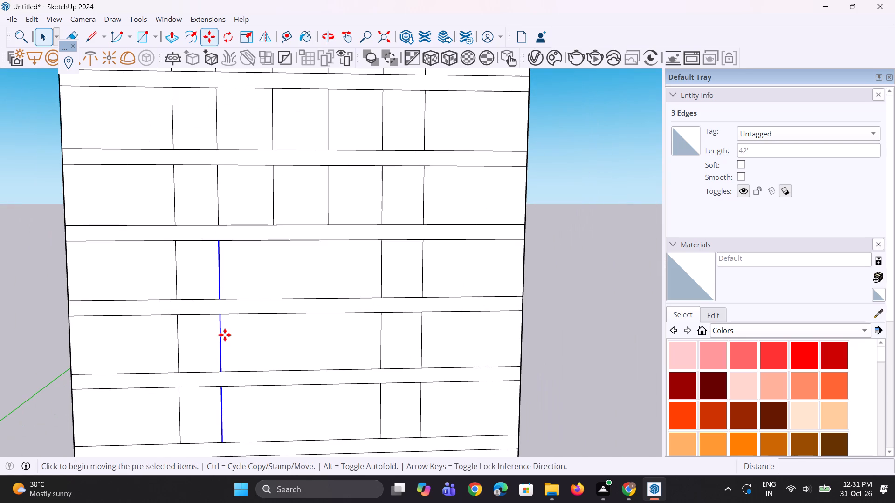
pyautogui.scroll(1, 229, 423)
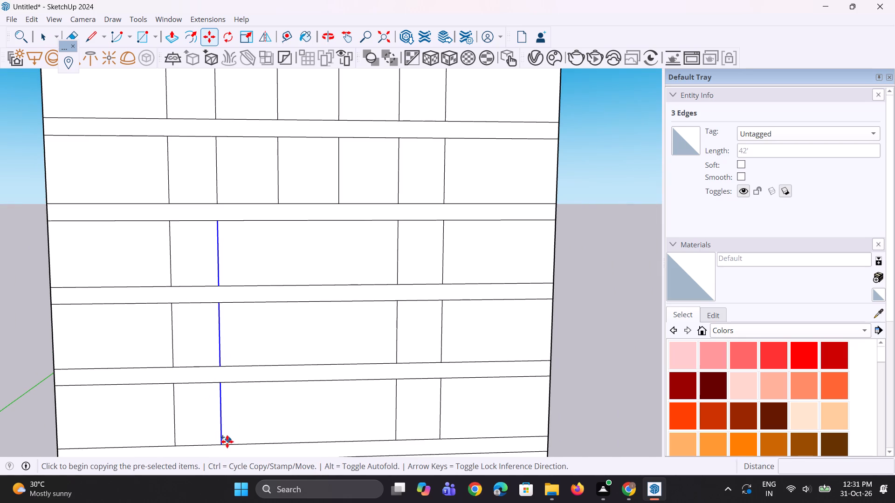
pyautogui.click(224, 444)
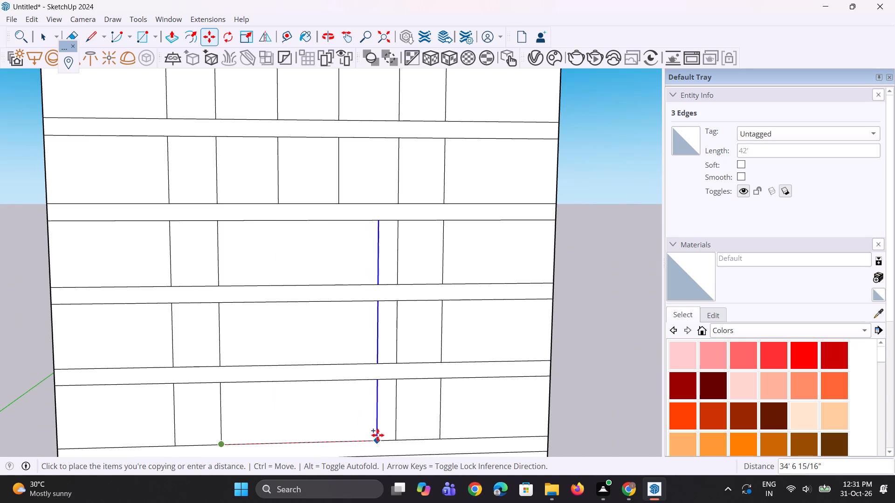
pyautogui.click(396, 435)
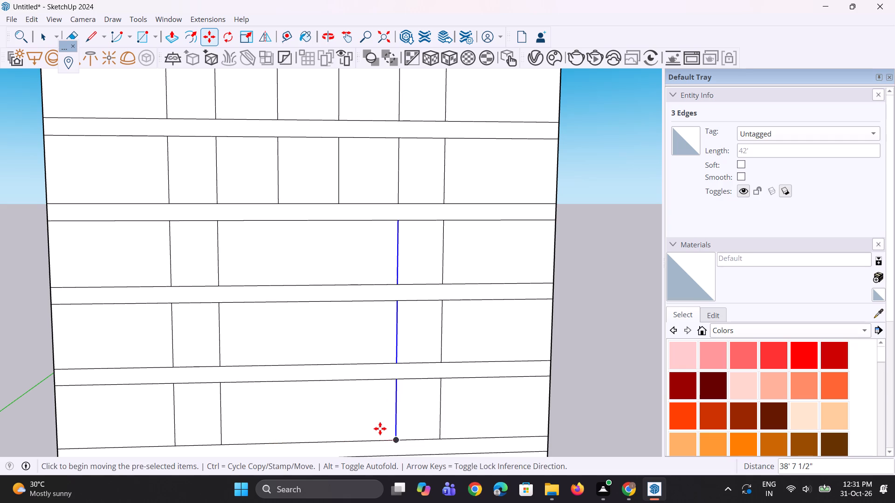
pyautogui.write('/3')
pyautogui.press('Return')
pyautogui.press('space')
pyautogui.press('space')
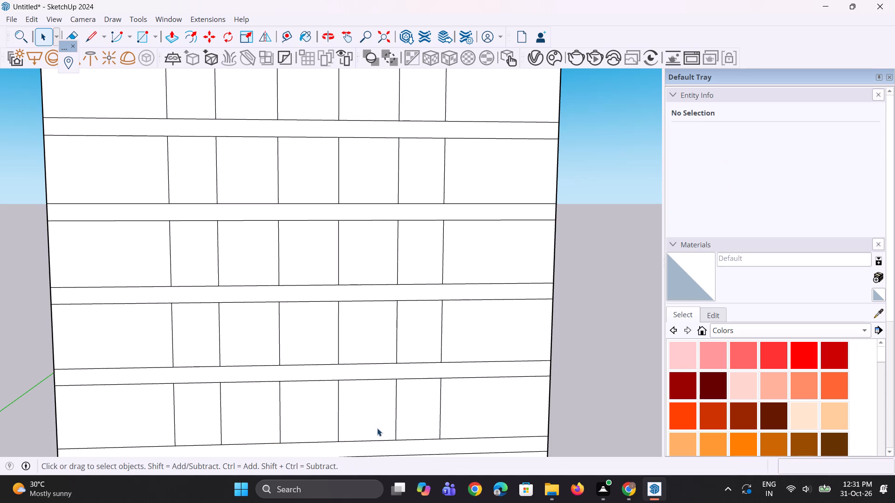
# Draw an upright window rectangle of about 38 ft² inside the top storey's left narrow panel.
pyautogui.scroll(-8, 342, 421)
pyautogui.scroll(-2, 298, 439)
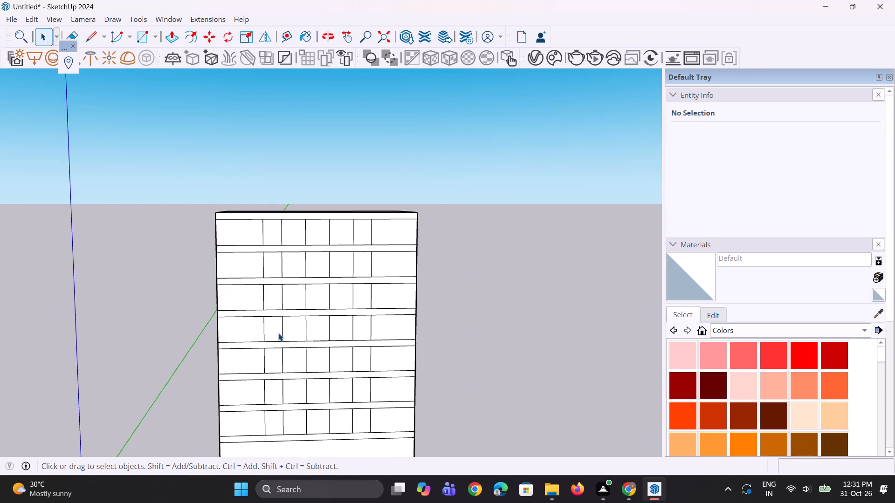
pyautogui.scroll(3, 322, 96)
pyautogui.scroll(4, 264, 290)
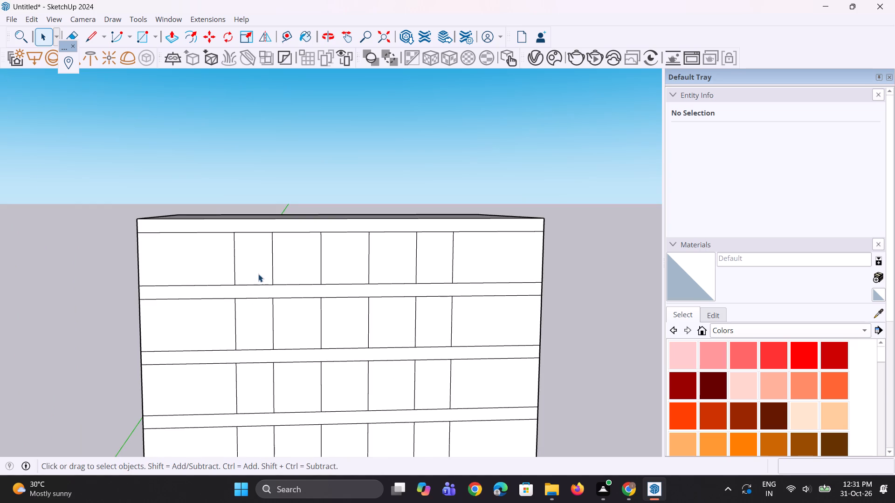
pyautogui.press('r')
pyautogui.scroll(5, 258, 272)
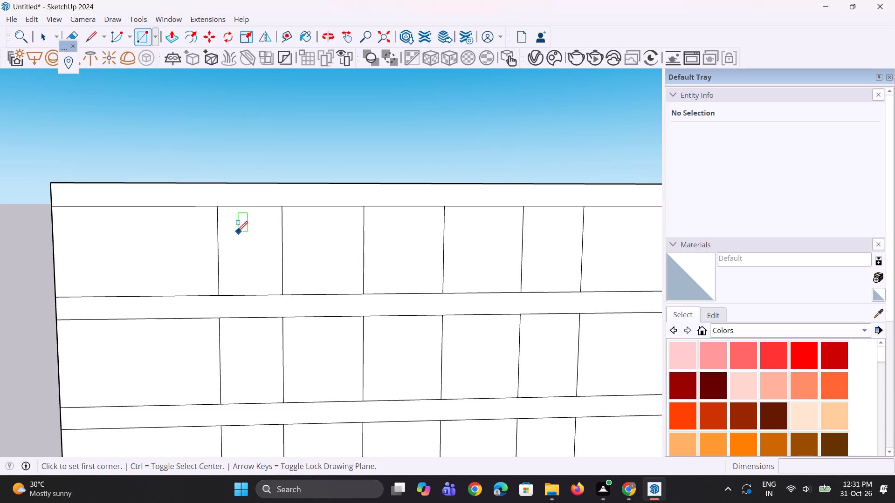
pyautogui.click(233, 231)
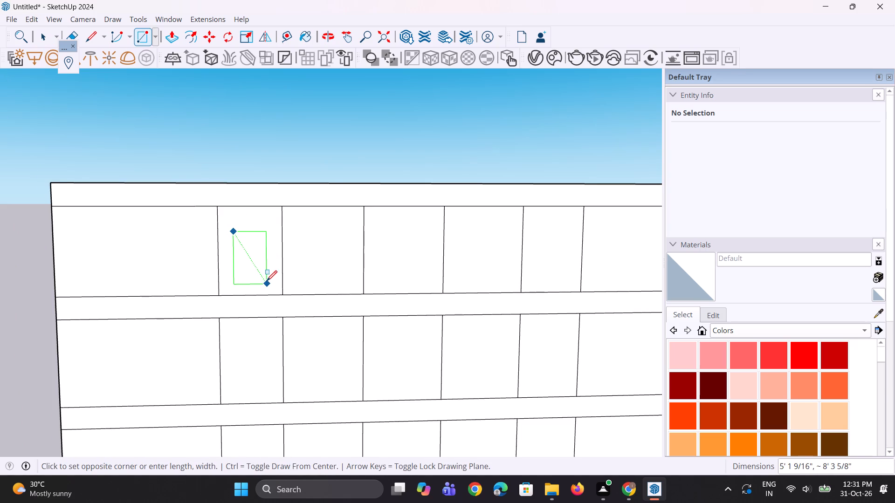
pyautogui.click(266, 279)
# Copy the window rectangle about 17' 9" straight down into the left narrow panel of the second storey from the top.
pyautogui.scroll(-4, 239, 253)
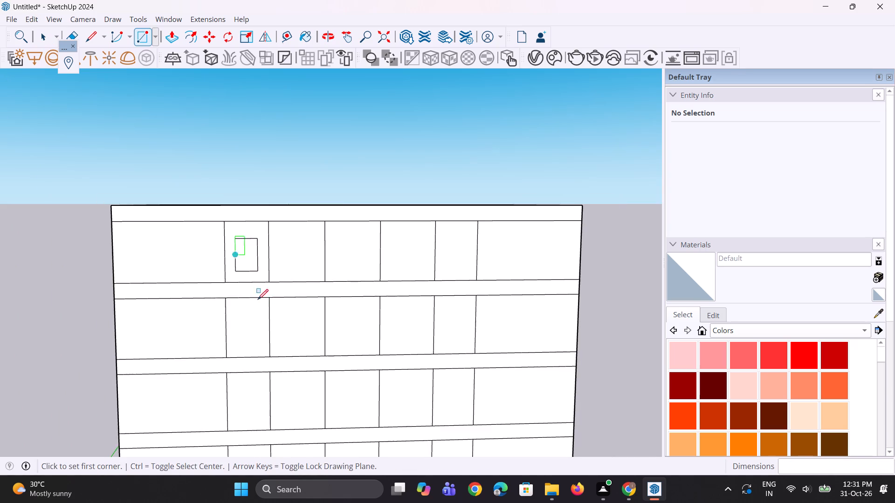
pyautogui.moveTo(265, 316); pyautogui.dragTo(265, 299, button='middle')
pyautogui.press('space')
pyautogui.press('space')
pyautogui.click(249, 257)
pyautogui.scroll(-4, 244, 240)
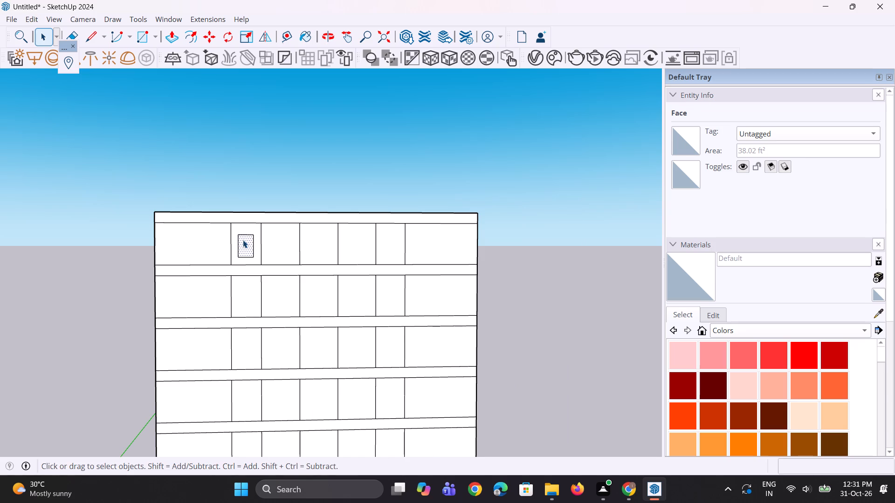
pyautogui.press('m')
pyautogui.scroll(-2, 243, 240)
pyautogui.scroll(1, 243, 240)
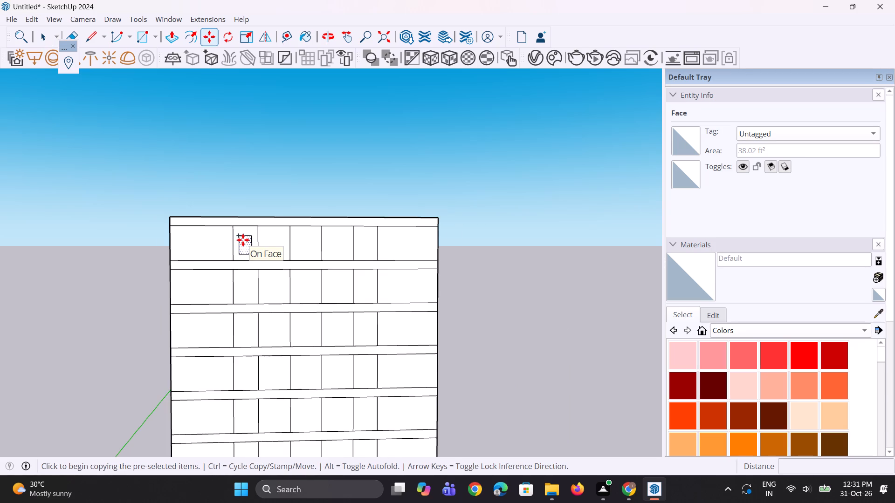
pyautogui.click(243, 240)
pyautogui.click(241, 288)
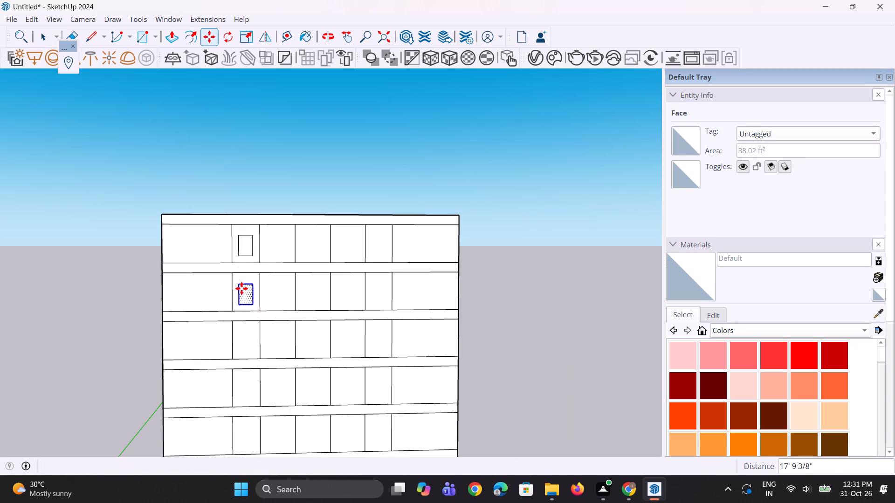
# Copy the second storey's window rectangle about 16' 5" down into the left narrow panel of the third storey from the top.
pyautogui.scroll(-3, 226, 246)
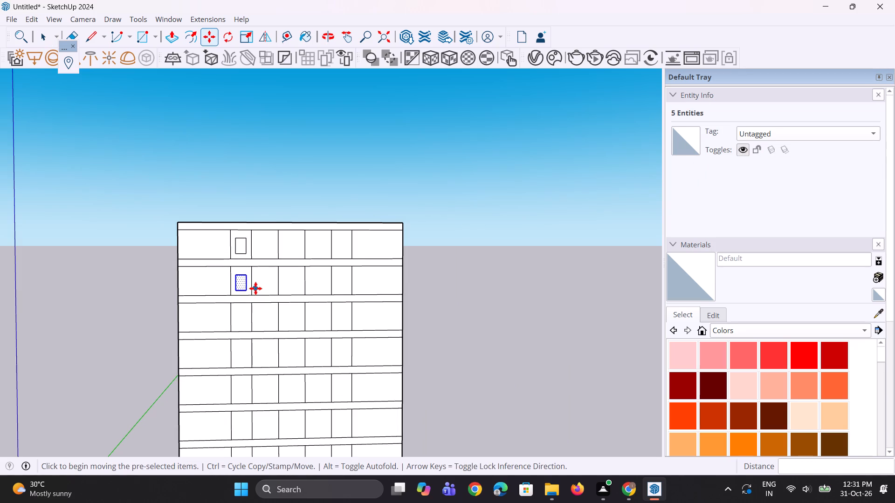
pyautogui.press('m')
pyautogui.scroll(-4, 222, 205)
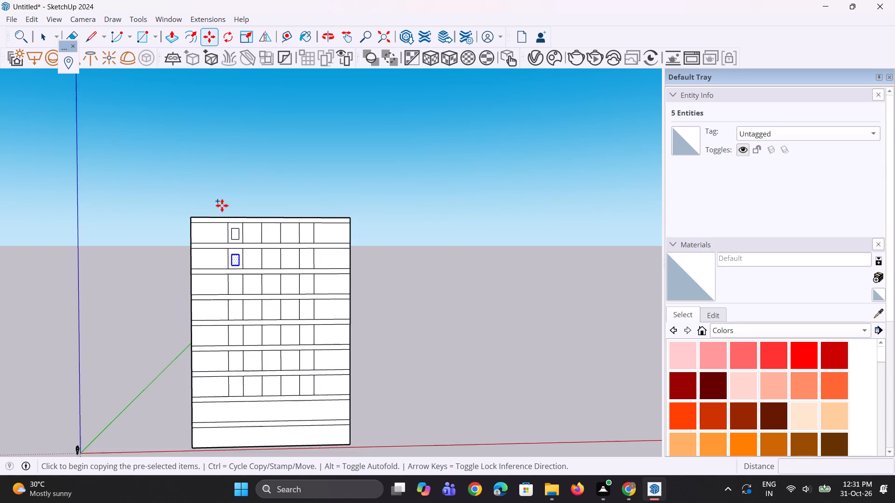
pyautogui.scroll(4, 247, 307)
pyautogui.scroll(6, 248, 251)
pyautogui.click(223, 237)
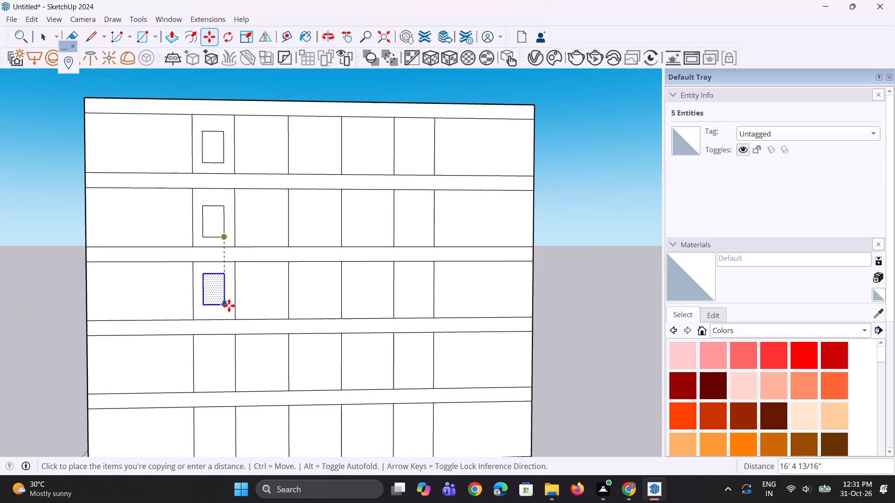
pyautogui.click(229, 306)
# Copy the third storey's window rectangle straight down into the left narrow panel of the fourth storey from the top.
pyautogui.scroll(-4, 231, 234)
pyautogui.scroll(4, 226, 347)
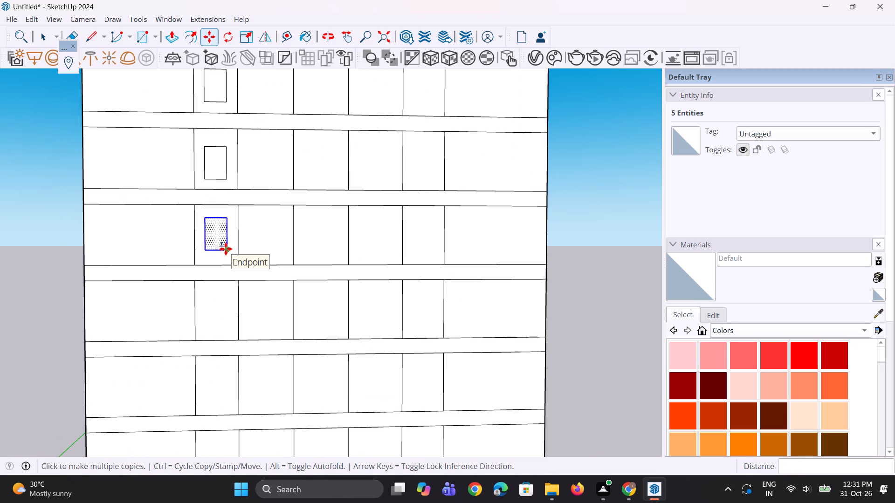
pyautogui.click(226, 249)
pyautogui.click(226, 249)
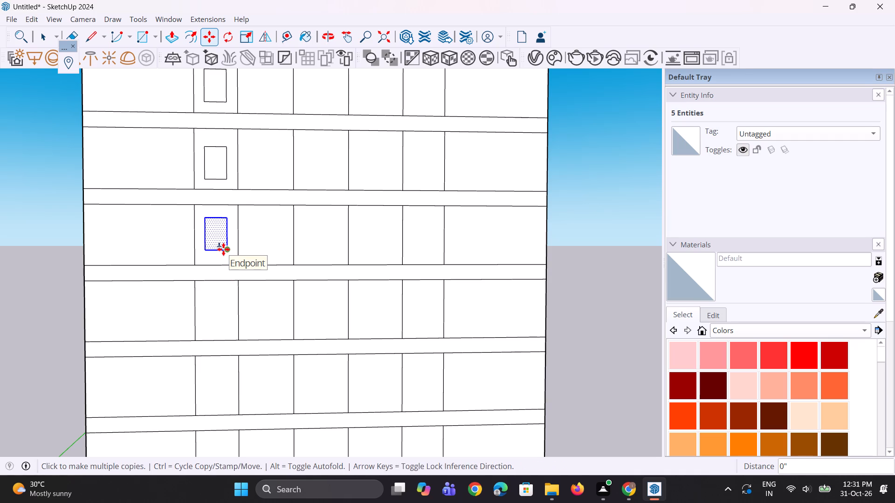
pyautogui.click(223, 249)
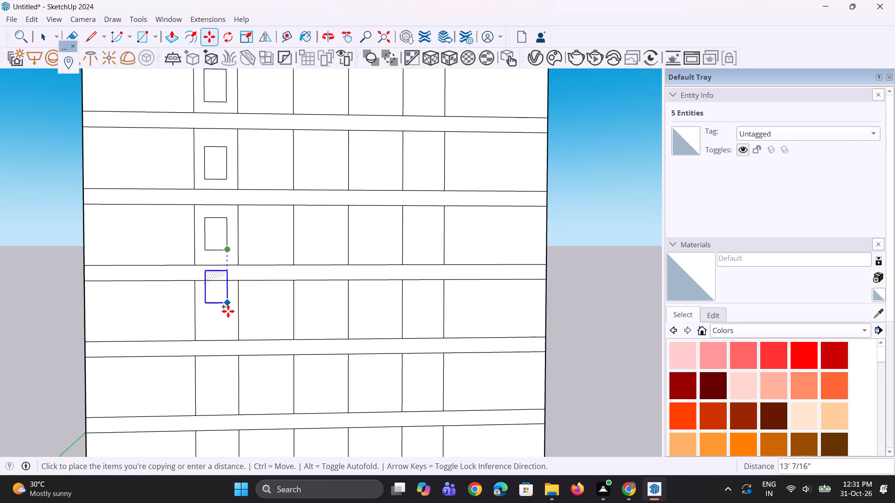
pyautogui.click(232, 324)
# Copy the fourth storey's window rectangle about 18' 2" down into the left narrow panel of the fifth storey from the top.
pyautogui.scroll(-3, 236, 226)
pyautogui.scroll(-4, 210, 160)
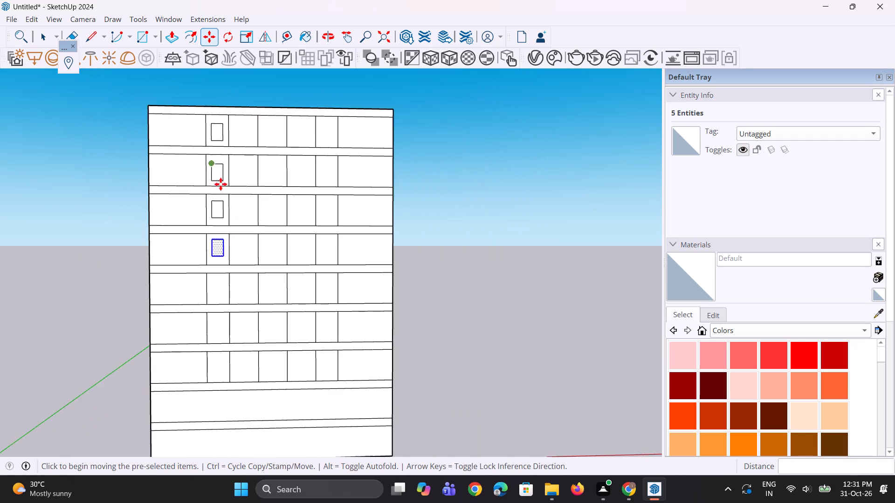
pyautogui.scroll(6, 230, 244)
pyautogui.click(221, 261)
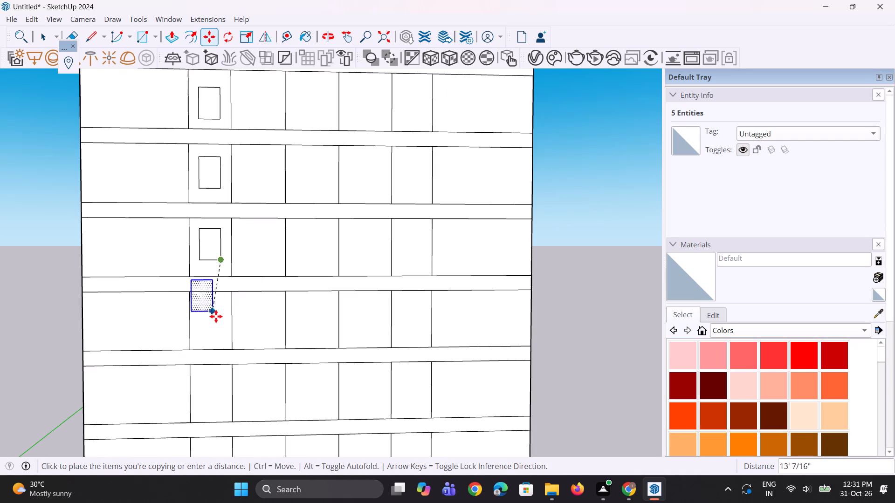
pyautogui.click(227, 336)
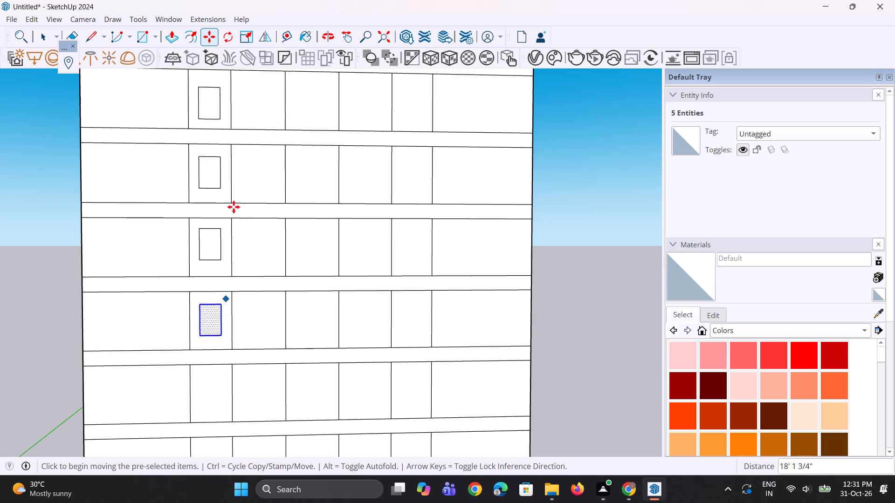
# Copy the fifth storey's window rectangle straight down into the left narrow panel of the sixth storey from the top.
pyautogui.scroll(-8, 234, 194)
pyautogui.scroll(8, 214, 295)
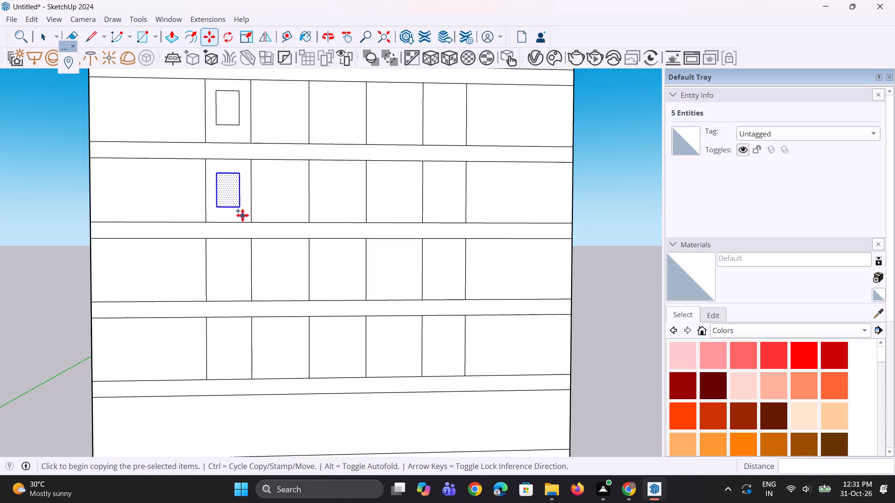
pyautogui.scroll(2, 242, 215)
pyautogui.click(238, 206)
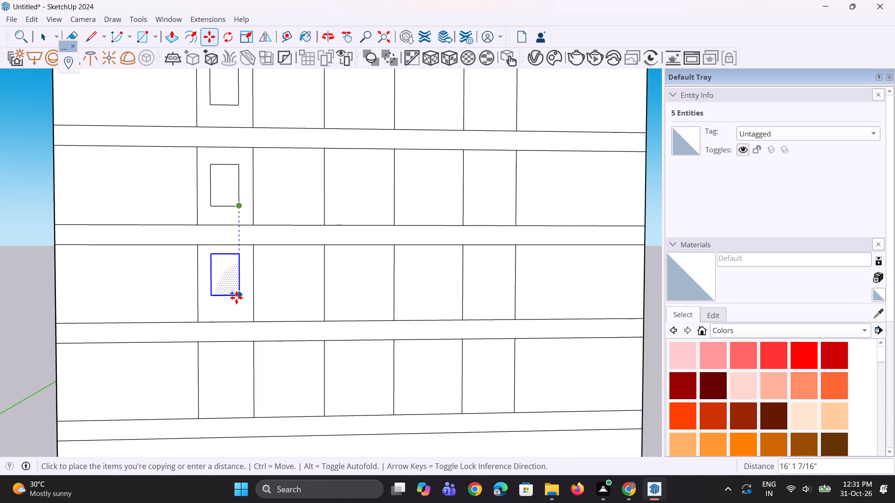
pyautogui.click(236, 305)
# Copy the sixth storey's window rectangle about 17' 2" down into the left narrow panel of the seventh storey, and clear the selection.
pyautogui.scroll(-5, 233, 148)
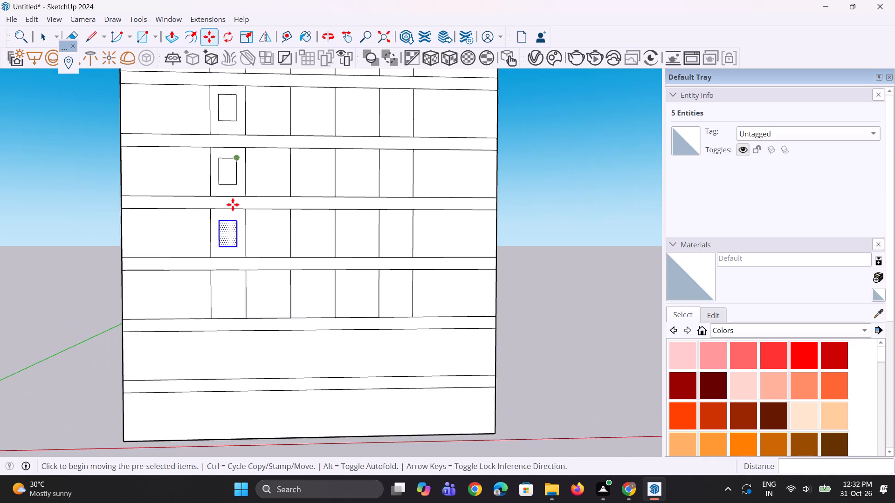
pyautogui.scroll(6, 227, 259)
pyautogui.click(240, 237)
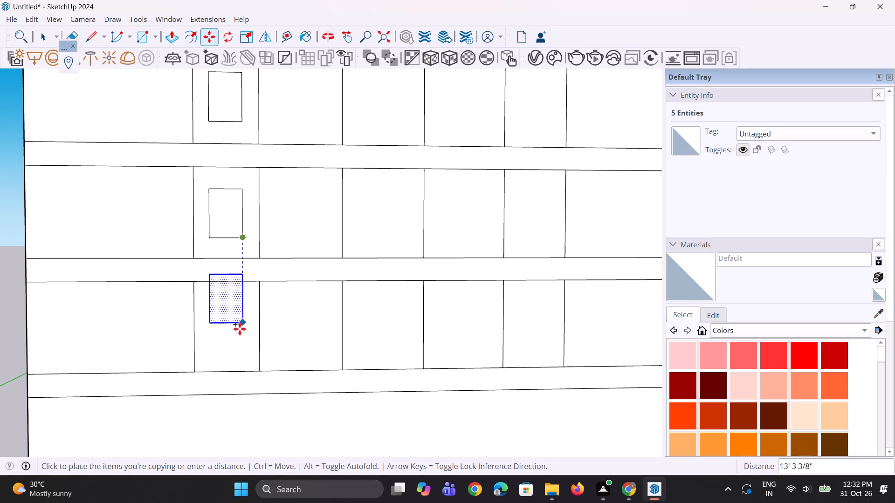
pyautogui.click(242, 348)
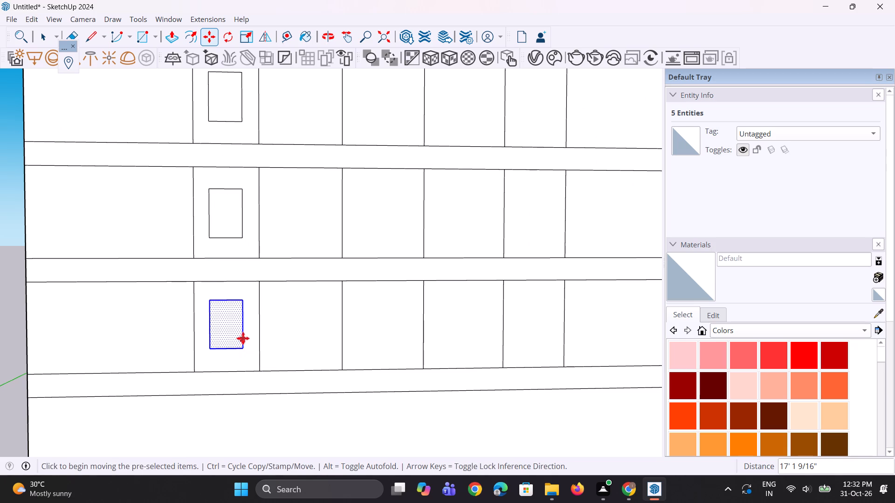
pyautogui.scroll(-7, 247, 313)
pyautogui.press('space')
pyautogui.press('space')
pyautogui.press('space')
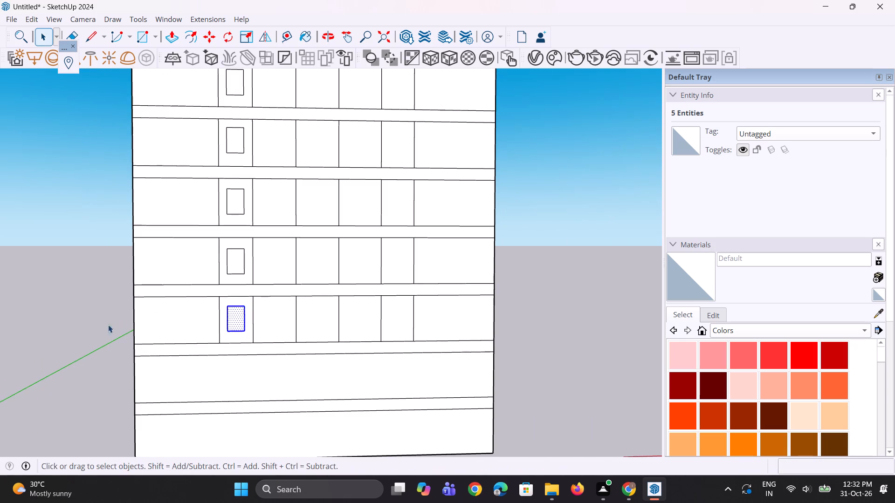
pyautogui.click(99, 326)
# Copy the top storey's window rectangle about 13' 1" horizontally into the left bay of the three-bay central panel.
pyautogui.moveTo(229, 311); pyautogui.dragTo(207, 319, button='middle')
pyautogui.scroll(-9, 205, 324)
pyautogui.moveTo(232, 299); pyautogui.dragTo(245, 299, button='middle')
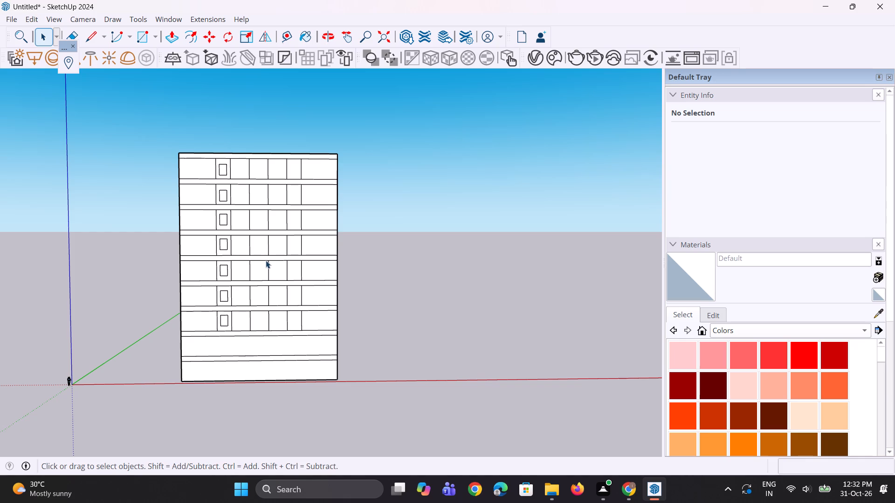
pyautogui.scroll(1, 271, 237)
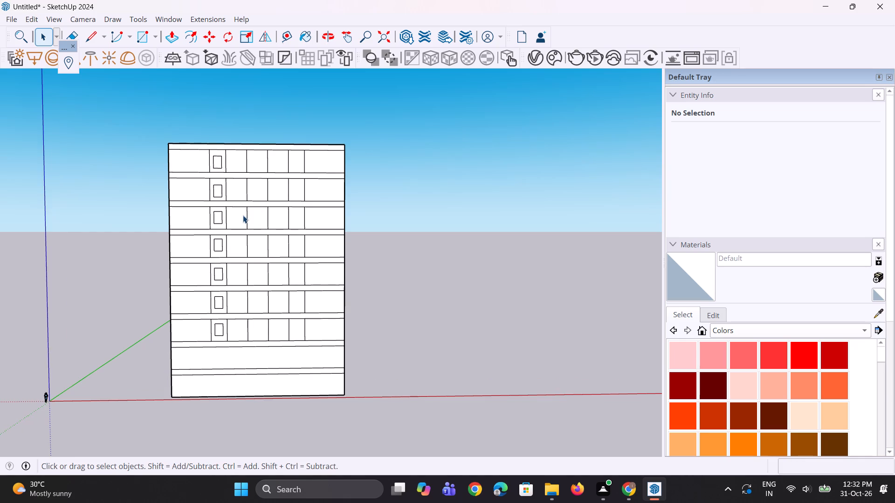
pyautogui.scroll(-3, 243, 215)
pyautogui.scroll(3, 218, 135)
pyautogui.scroll(5, 217, 205)
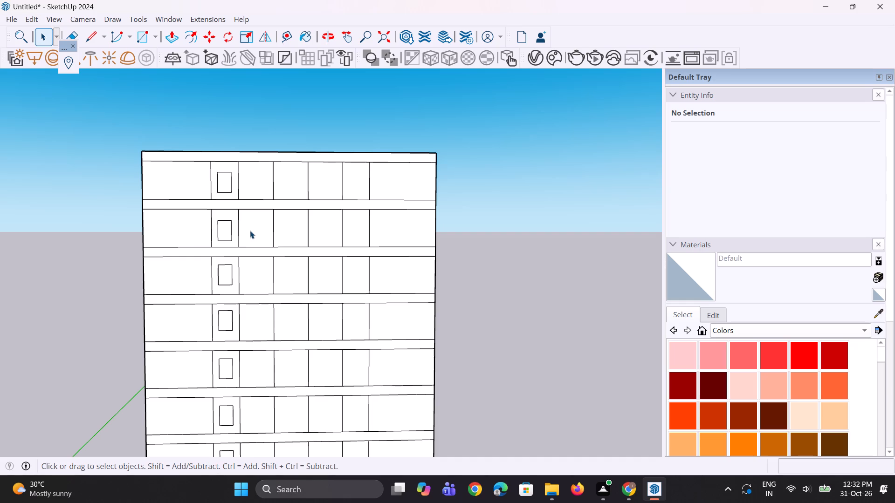
pyautogui.click(225, 187)
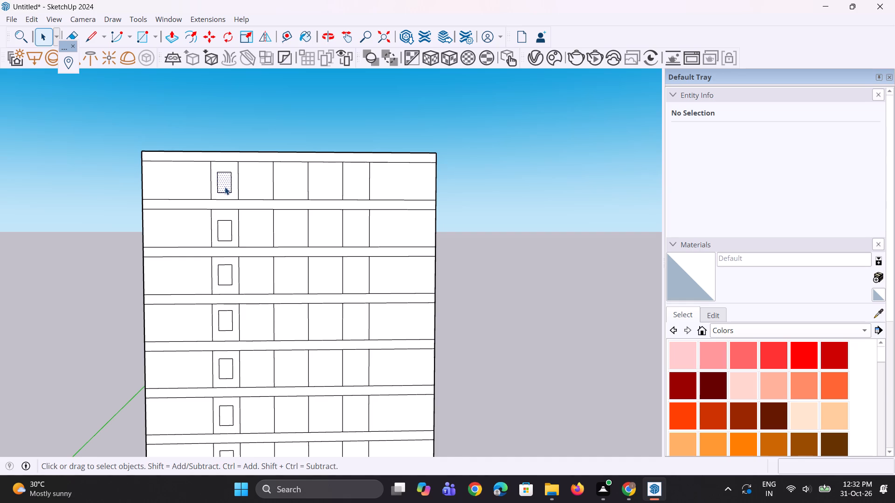
pyautogui.scroll(3, 227, 187)
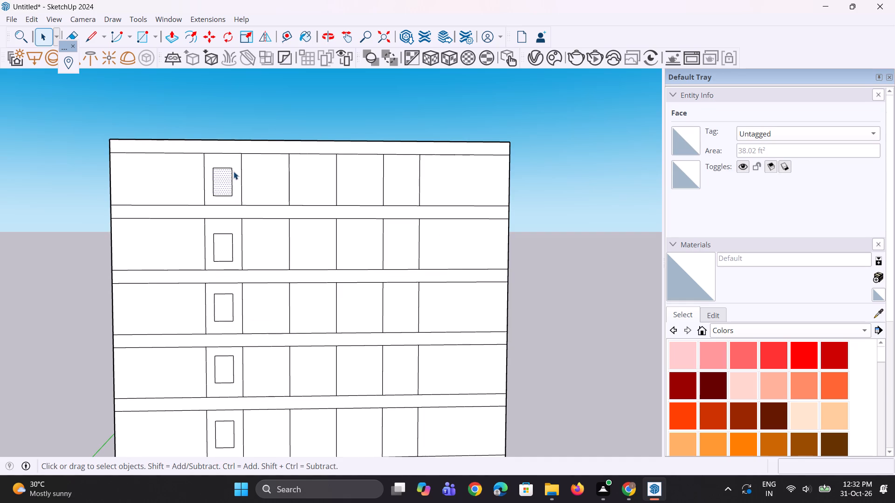
pyautogui.press('m')
pyautogui.scroll(5, 236, 169)
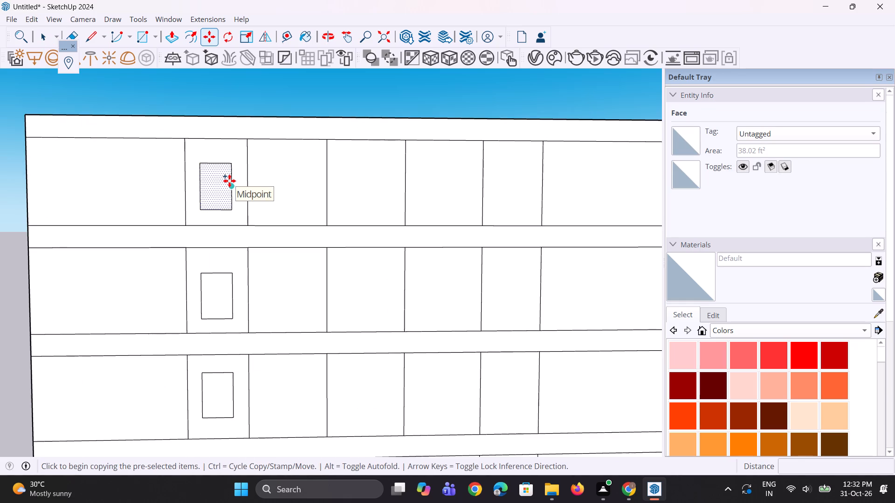
pyautogui.click(229, 180)
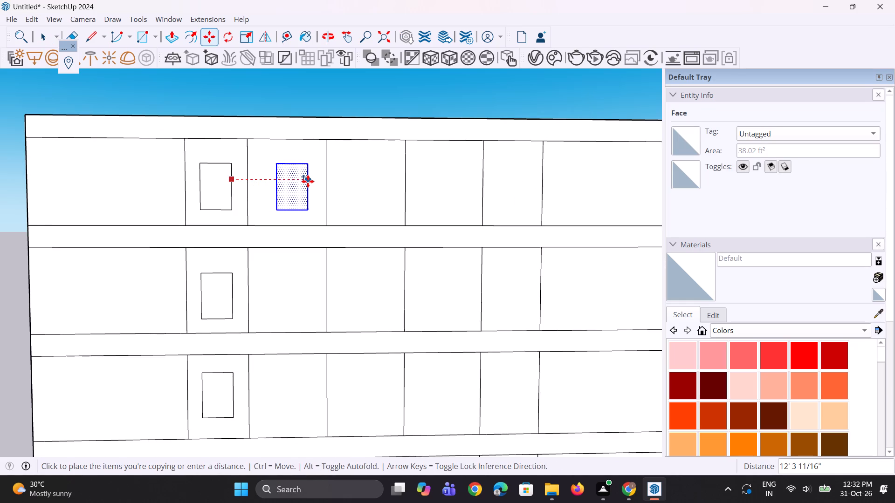
pyautogui.click(312, 181)
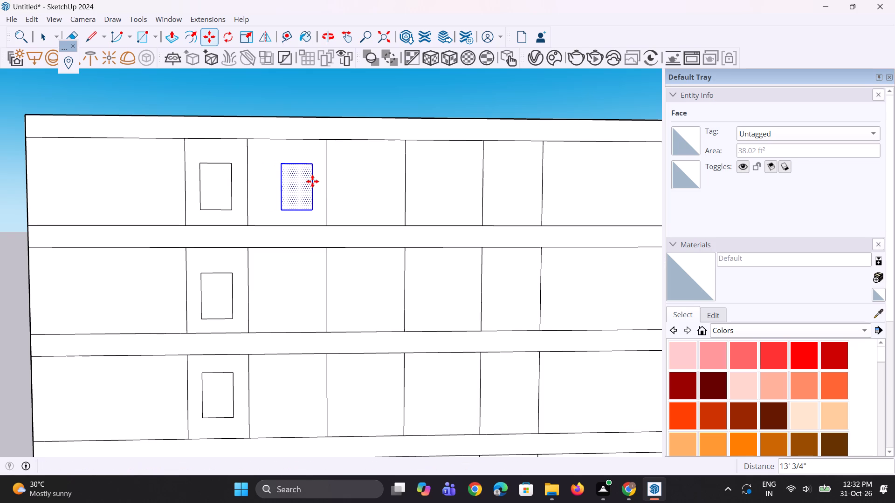
# Copy the top storey's left-bay window about 16' 9" straight down into the left central bay of the second storey.
pyautogui.scroll(-4, 290, 166)
pyautogui.press('m')
pyautogui.scroll(3, 282, 228)
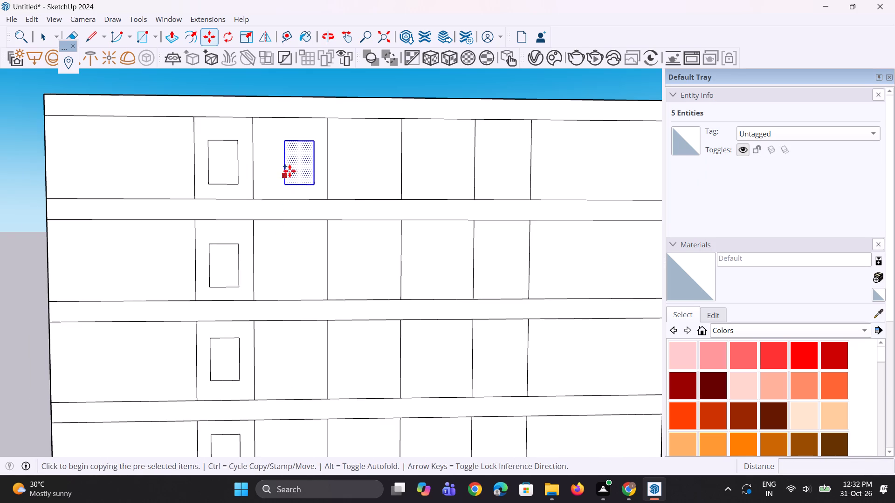
pyautogui.click(290, 170)
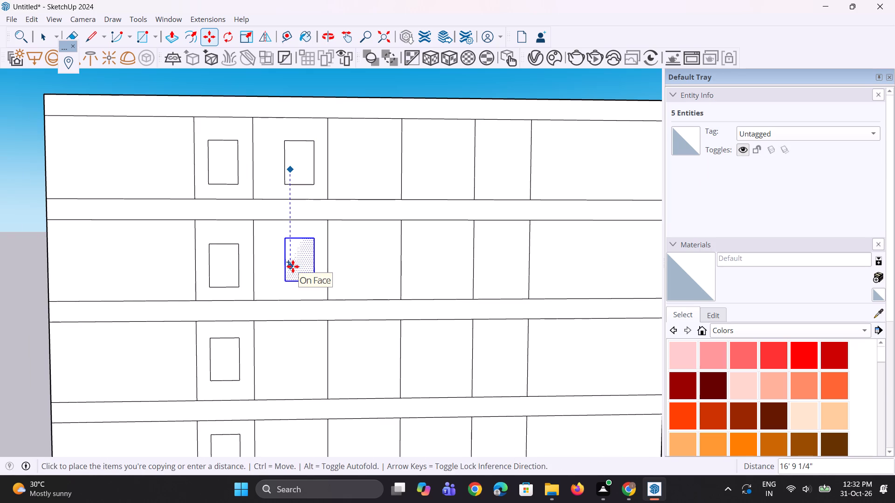
pyautogui.click(293, 266)
# Copy the second storey's left-bay window straight down into the left central bay of the third storey.
pyautogui.scroll(-4, 287, 140)
pyautogui.scroll(4, 293, 286)
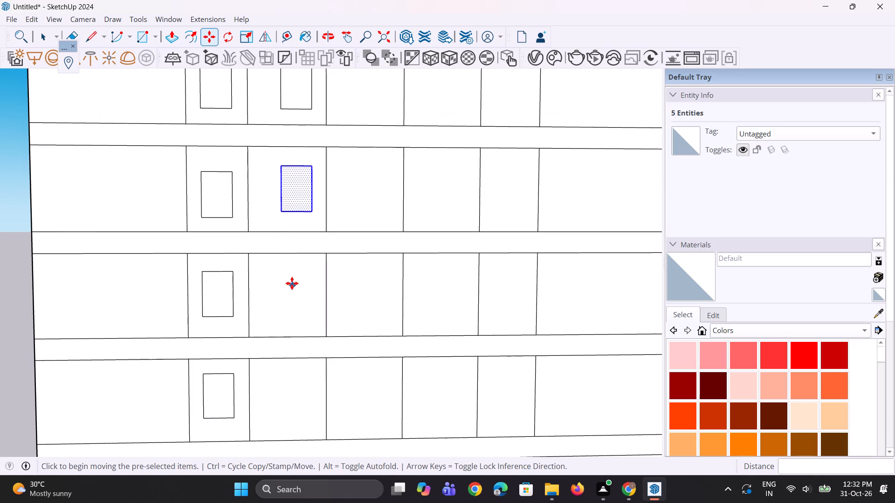
pyautogui.click(279, 211)
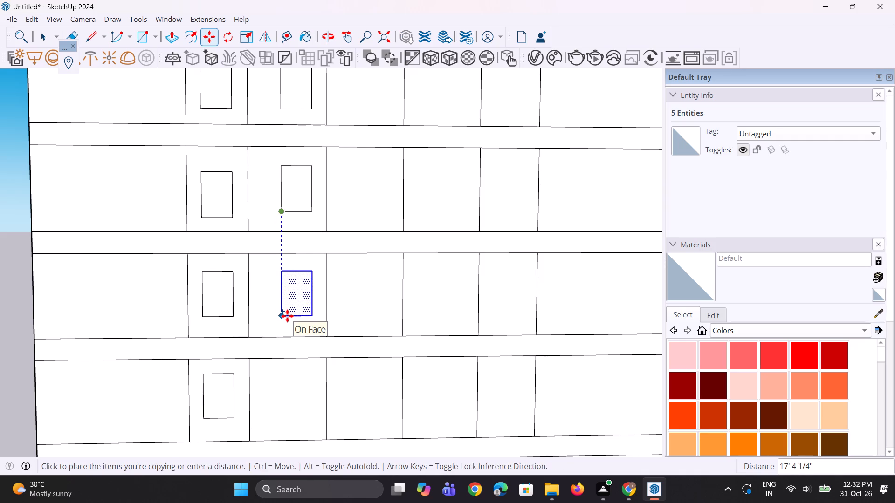
pyautogui.click(288, 319)
# Copy the third storey's left-bay window about 17' 6" down into the left central bay of the fourth storey.
pyautogui.scroll(-2, 280, 159)
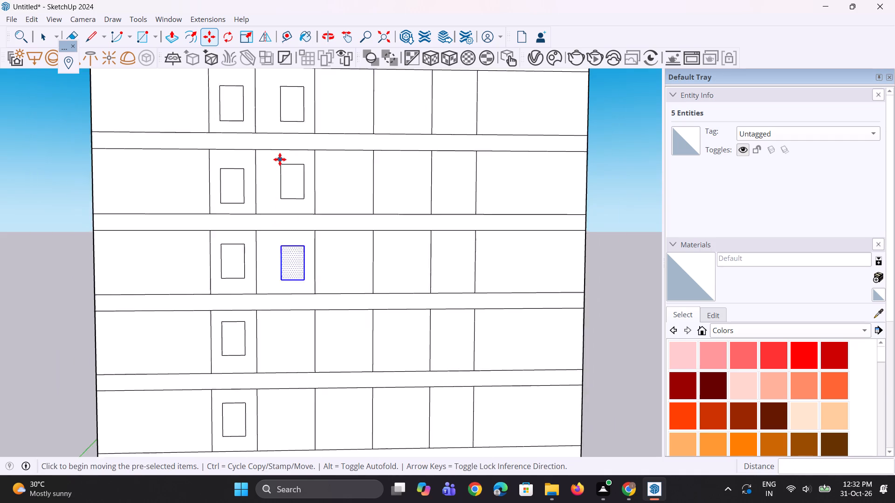
pyautogui.scroll(-8, 280, 159)
pyautogui.scroll(3, 302, 308)
pyautogui.scroll(5, 274, 229)
pyautogui.click(275, 165)
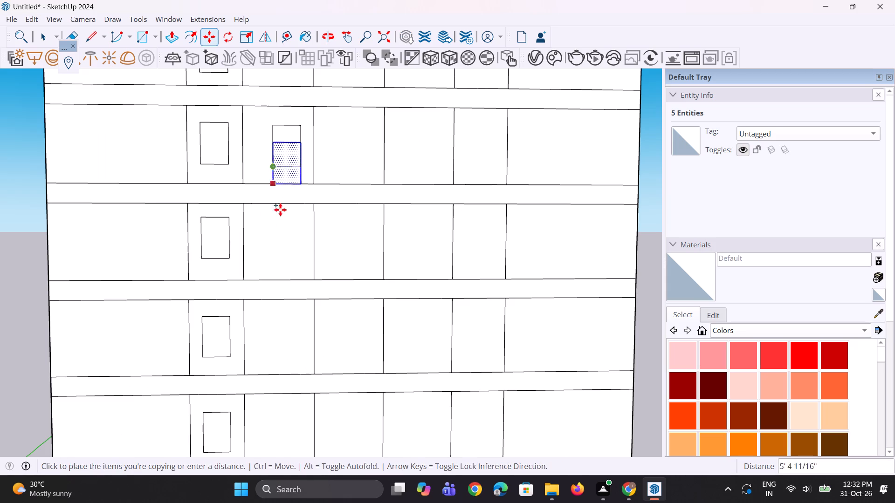
pyautogui.click(271, 263)
# Copy the fourth storey's left-bay window about 17' 8" down into the left central bay of the fifth storey.
pyautogui.scroll(-8, 279, 170)
pyautogui.scroll(4, 264, 302)
pyautogui.scroll(3, 275, 224)
pyautogui.click(282, 146)
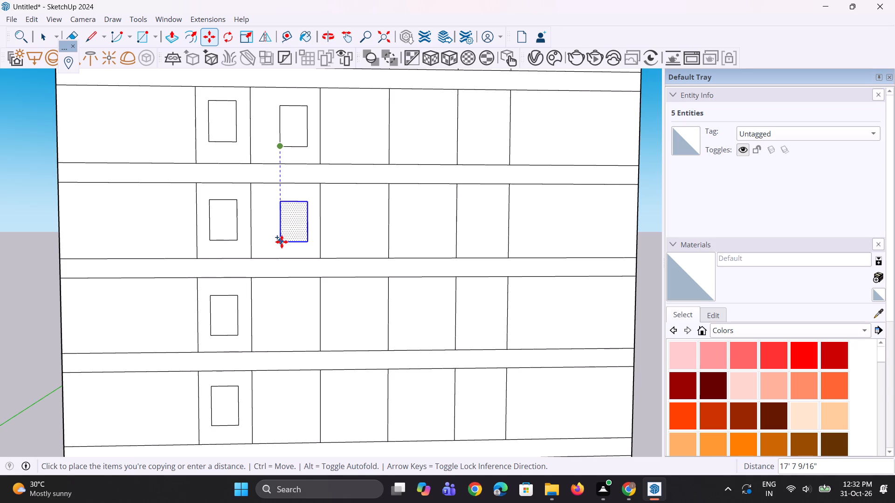
pyautogui.click(282, 242)
# Copy the fifth storey's left-bay window straight down into the left central bay of the sixth storey.
pyautogui.scroll(-4, 263, 129)
pyautogui.scroll(3, 263, 249)
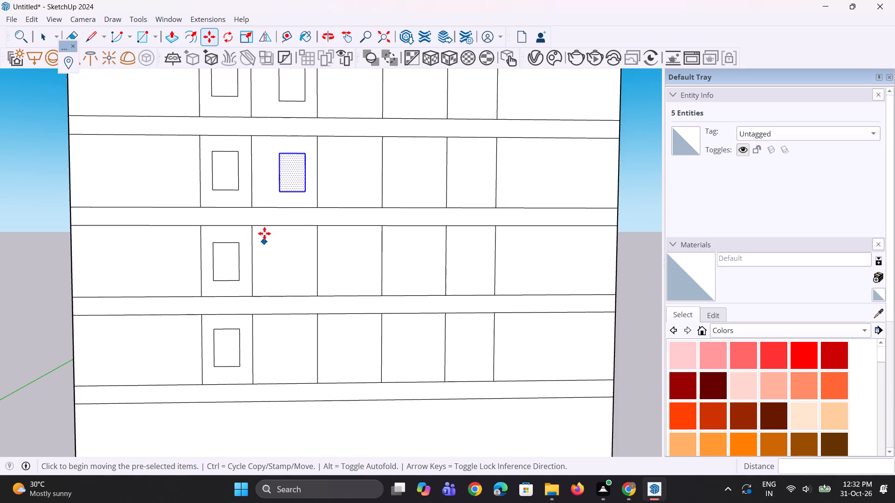
pyautogui.scroll(3, 275, 210)
pyautogui.click(279, 184)
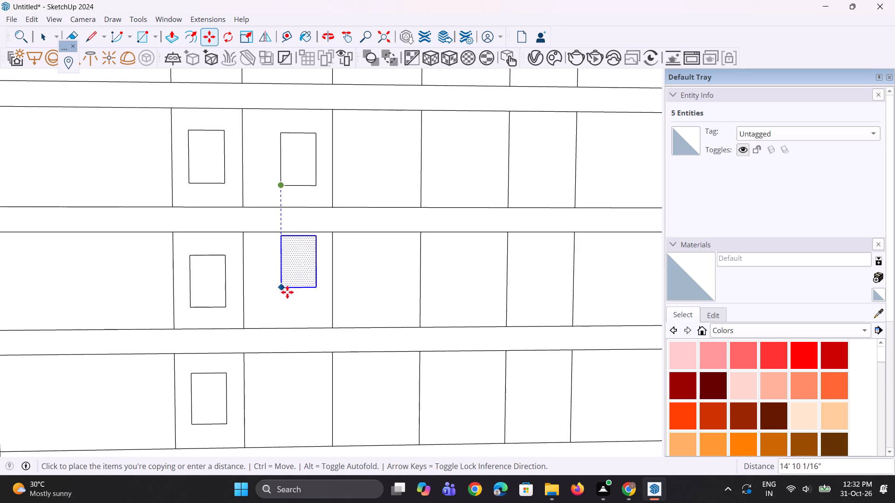
pyautogui.click(289, 307)
# Copy the sixth storey's left-bay window about 17' 8" down into the left central bay of the seventh storey, and clear the selection.
pyautogui.scroll(-4, 280, 166)
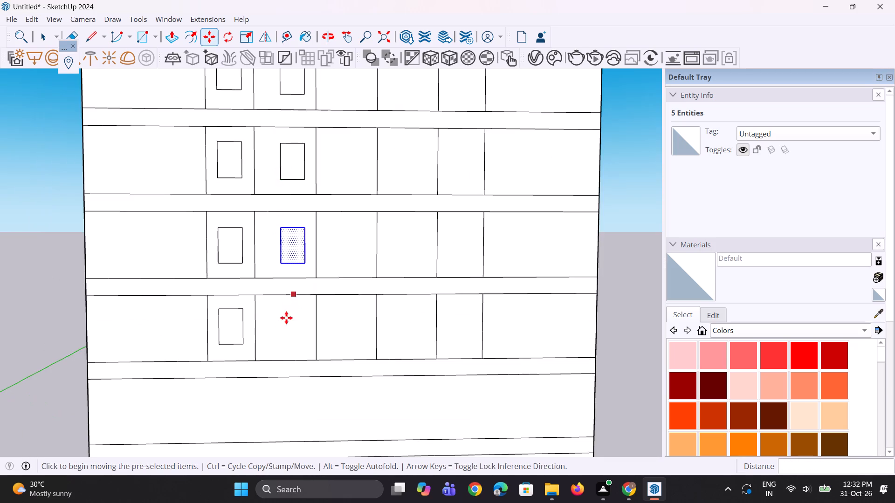
pyautogui.scroll(4, 283, 323)
pyautogui.click(281, 236)
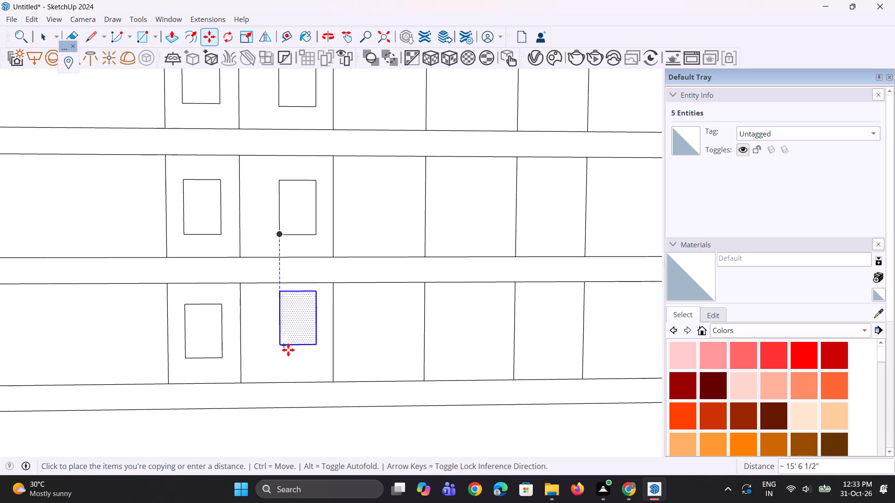
pyautogui.click(289, 361)
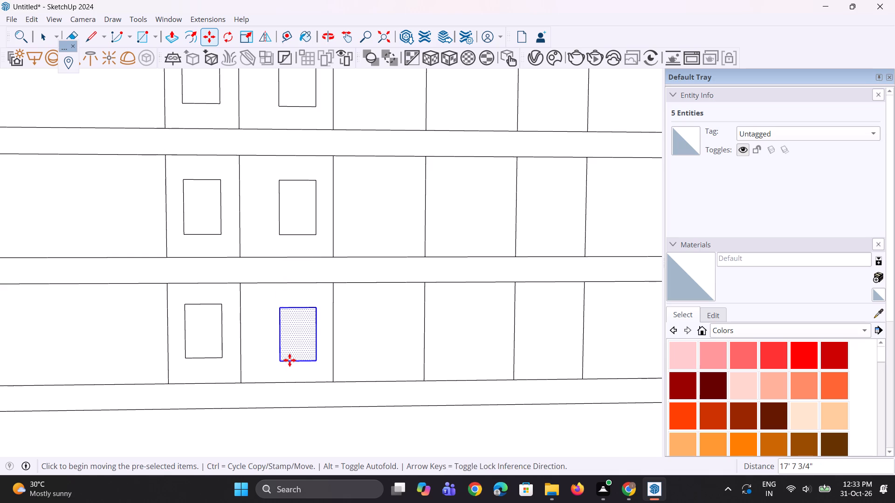
pyautogui.scroll(-7, 264, 358)
pyautogui.press('m')
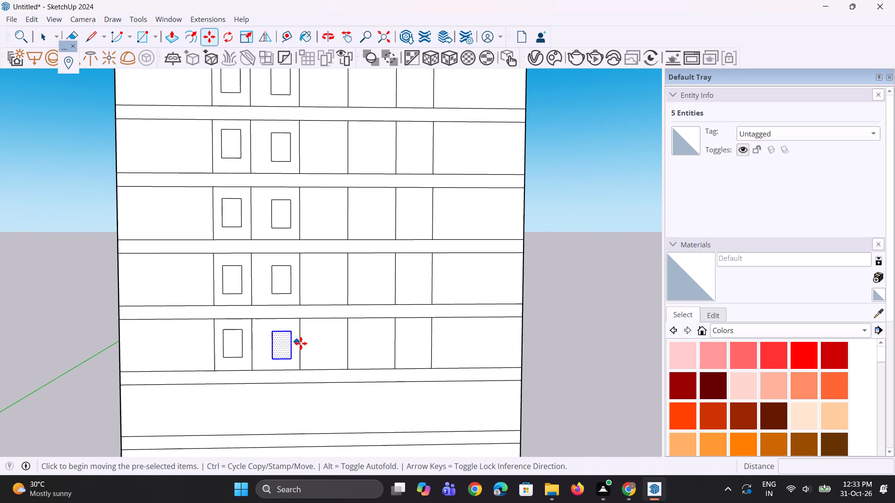
pyautogui.scroll(-4, 311, 372)
pyautogui.scroll(-4, 297, 324)
pyautogui.press('space')
pyautogui.press('space')
pyautogui.press('space')
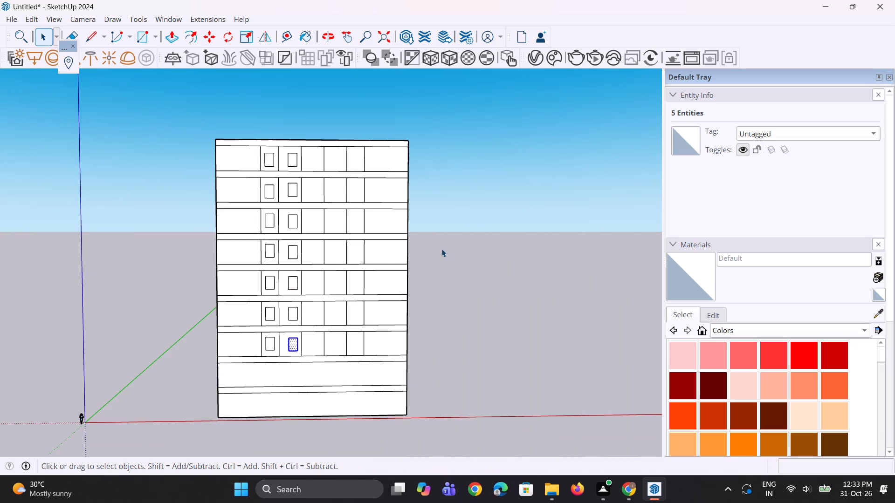
pyautogui.press('space')
pyautogui.click(454, 265)
# Copy the top storey's left-bay window about 22' 3" horizontally into the right bay of the central panel, skipping the middle bay.
pyautogui.scroll(6, 332, 142)
pyautogui.click(279, 177)
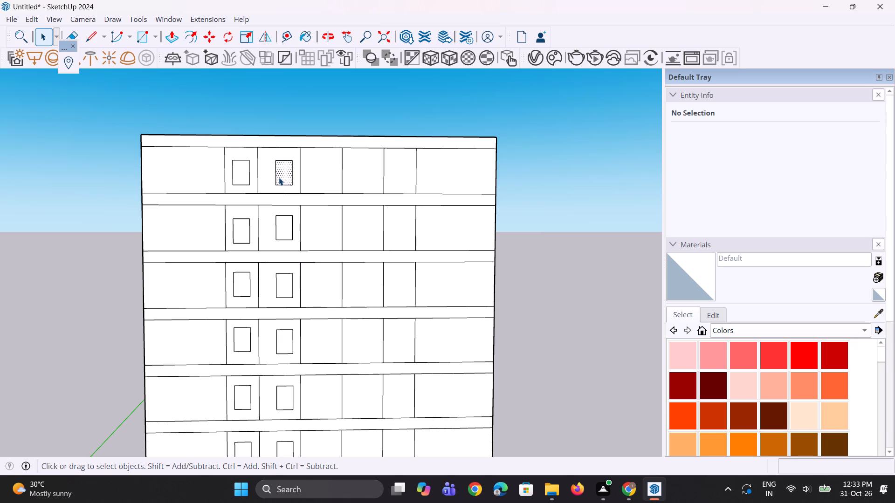
pyautogui.scroll(3, 282, 181)
pyautogui.press('m')
pyautogui.scroll(2, 284, 197)
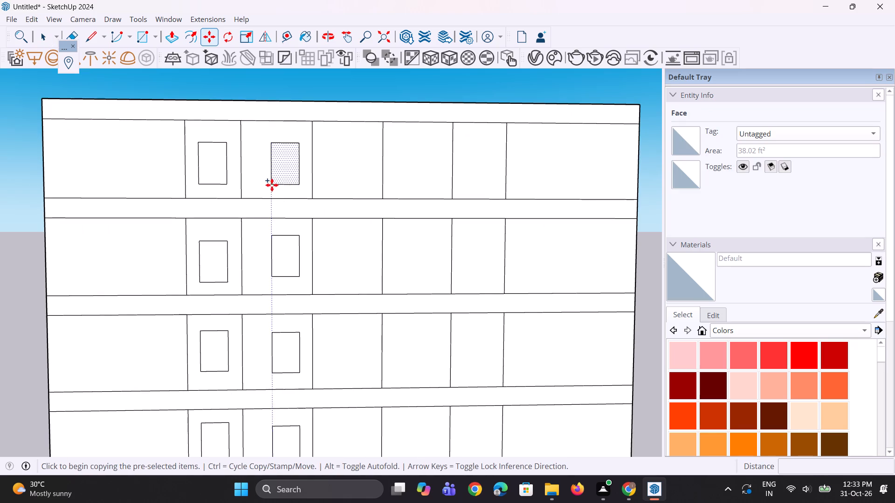
pyautogui.click(272, 185)
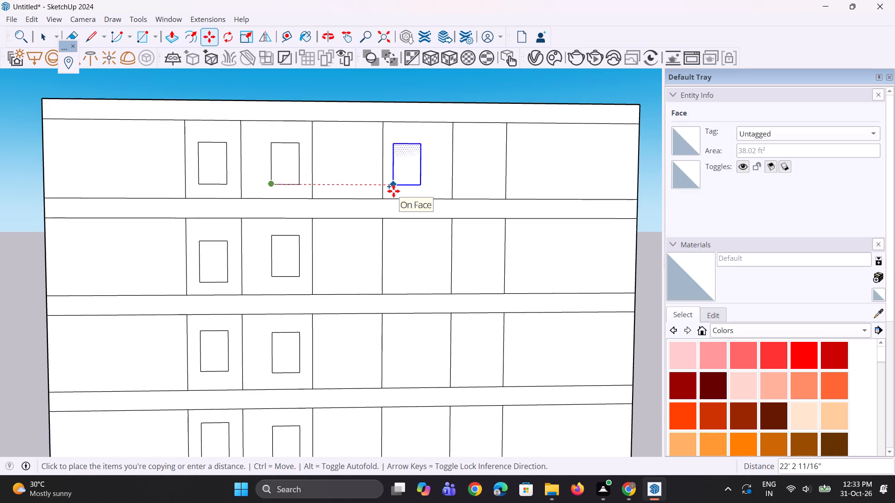
pyautogui.click(393, 191)
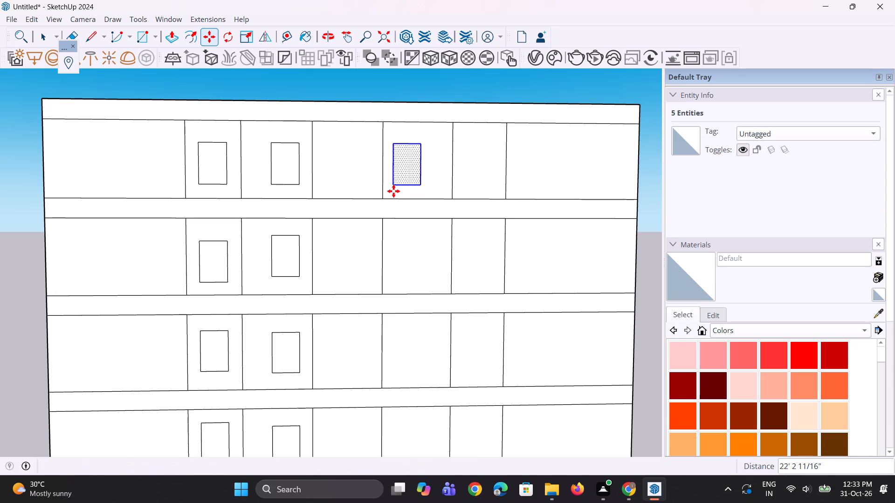
# Copy the top storey's right-bay window about 11' 10" horizontally into the adjacent right narrow panel.
pyautogui.scroll(2, 393, 191)
pyautogui.scroll(-3, 392, 199)
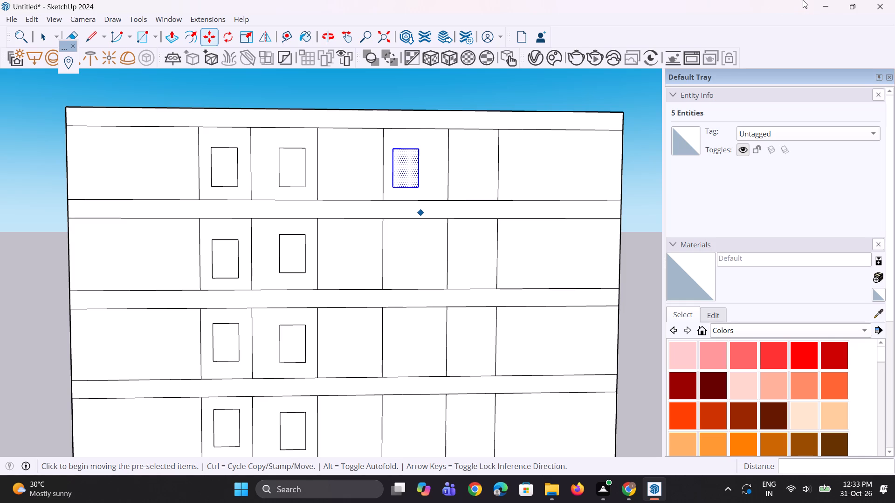
pyautogui.scroll(-1, 730, 22)
pyautogui.scroll(3, 427, 177)
pyautogui.press('m')
pyautogui.scroll(3, 416, 195)
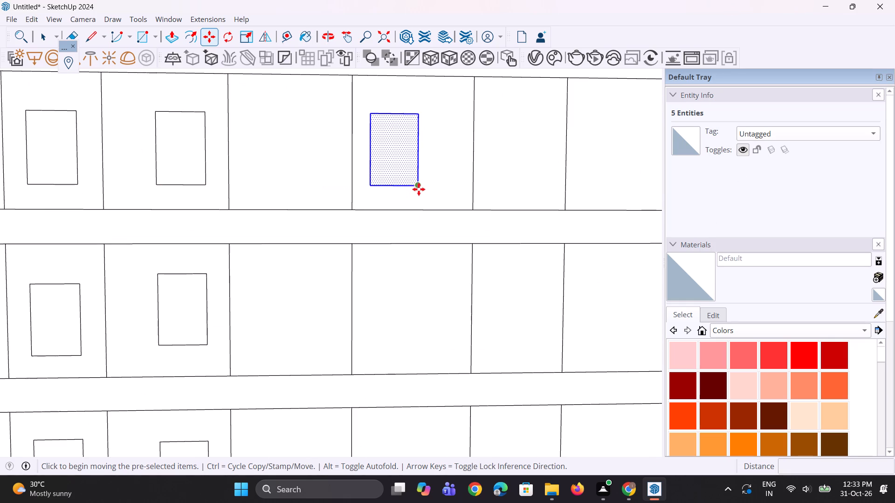
pyautogui.click(419, 190)
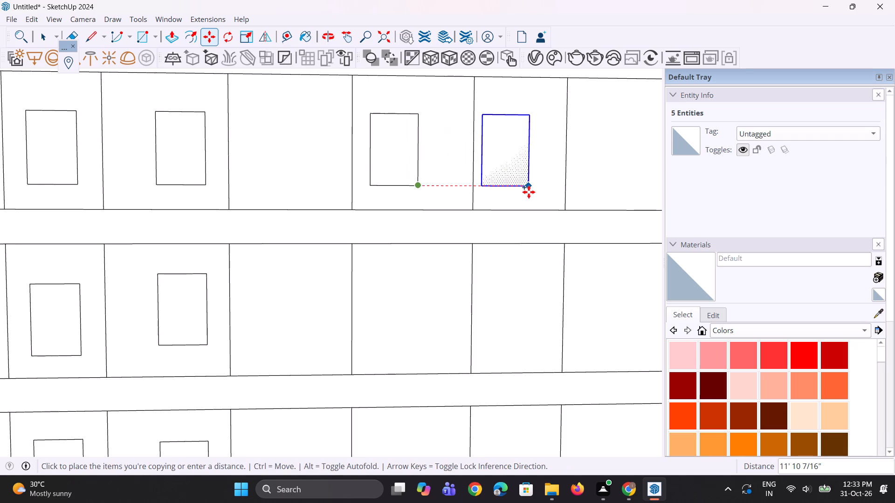
pyautogui.click(529, 192)
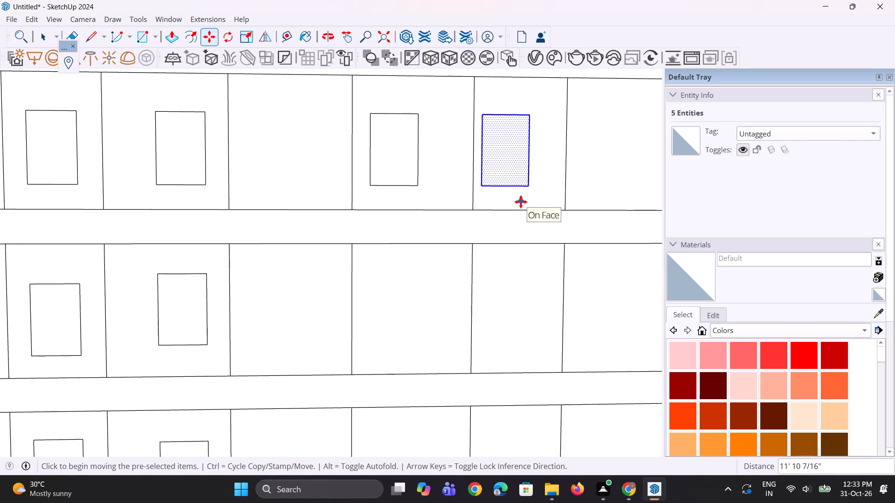
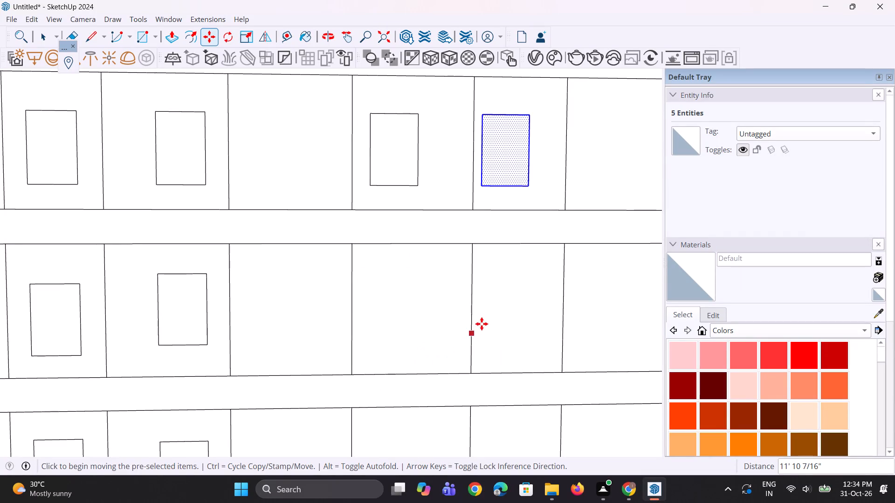
# Copy the top storey's right narrow-panel window about 16' 1" down into the right narrow panel of the second storey.
pyautogui.press('m')
pyautogui.scroll(1, 492, 308)
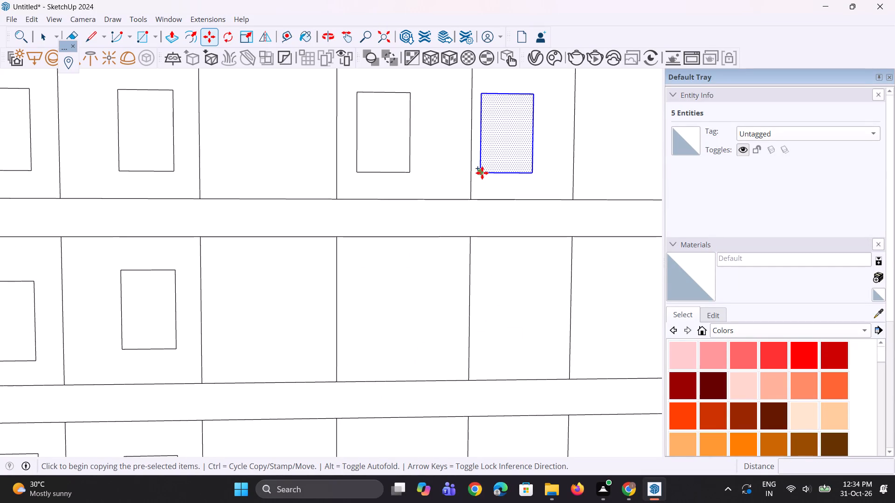
pyautogui.click(482, 173)
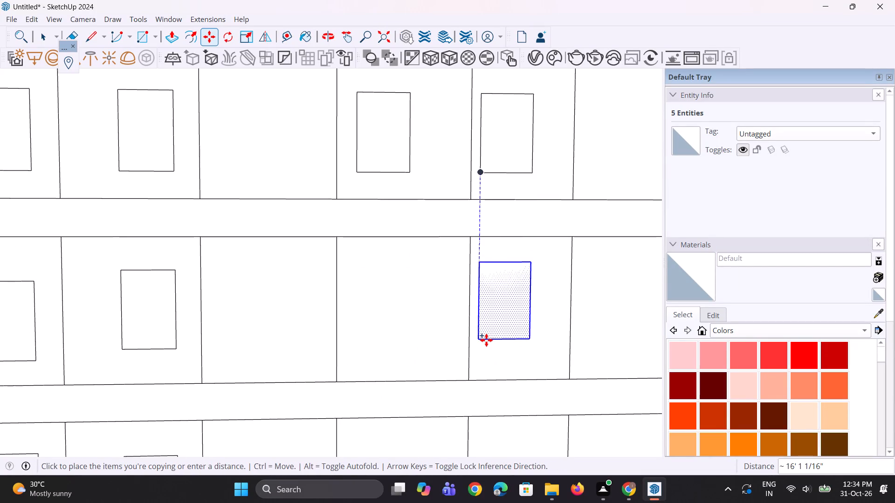
pyautogui.click(486, 341)
# Copy the second storey's right narrow-panel window about 19' 2" down into the same panel of the third storey.
pyautogui.scroll(-8, 420, 204)
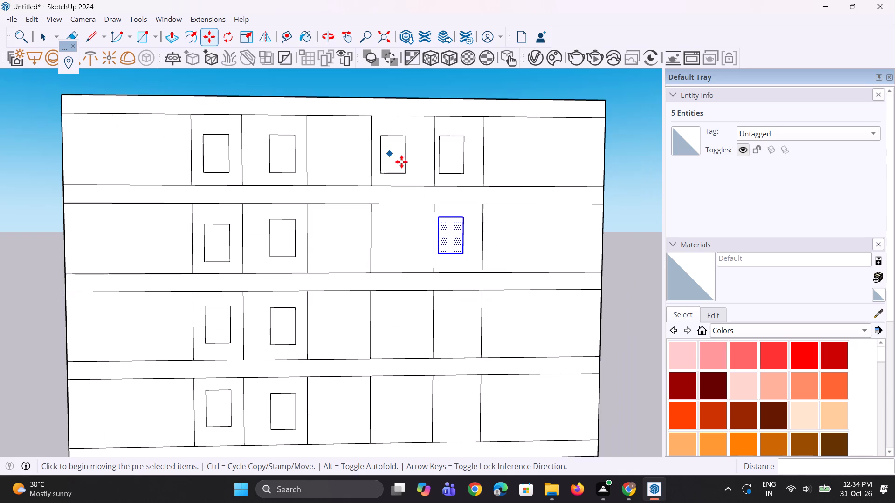
pyautogui.scroll(3, 443, 319)
pyautogui.scroll(1, 441, 257)
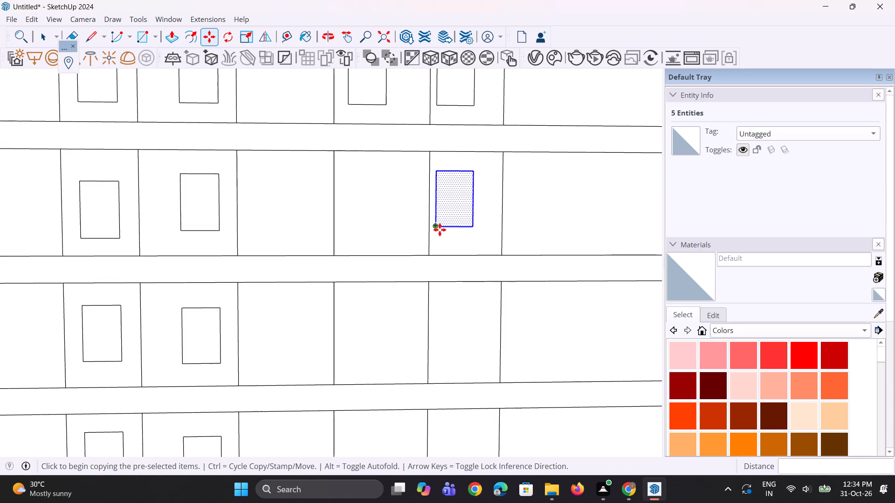
pyautogui.click(440, 230)
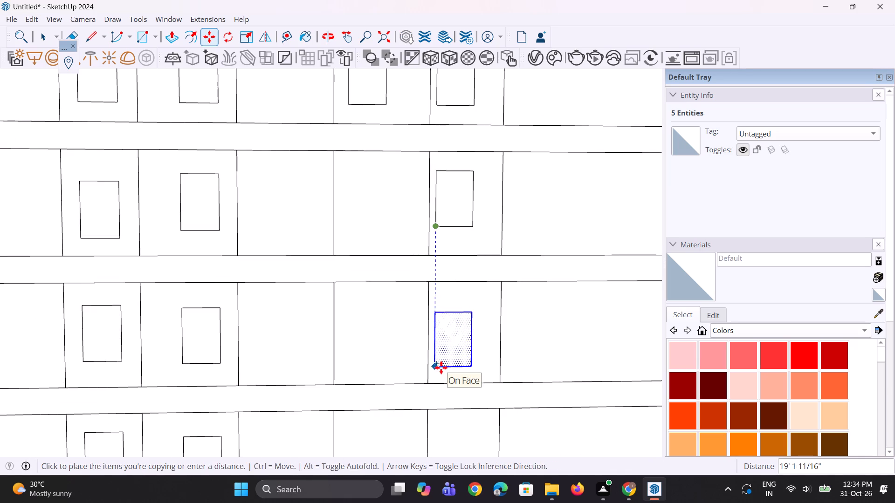
pyautogui.click(441, 368)
# Copy the third storey's right narrow-panel window about 17' 1" straight down into the fourth storey's right narrow panel.
pyautogui.scroll(-5, 426, 223)
pyautogui.scroll(-7, 427, 170)
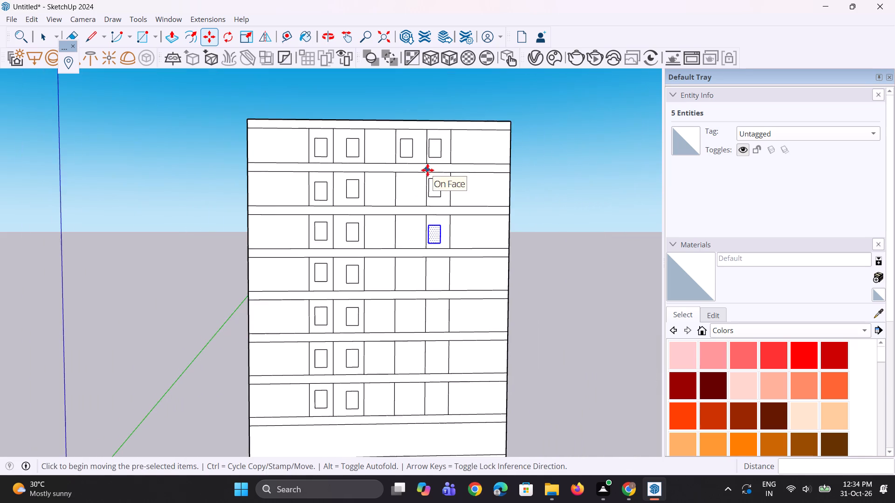
pyautogui.scroll(4, 418, 367)
pyautogui.scroll(5, 430, 211)
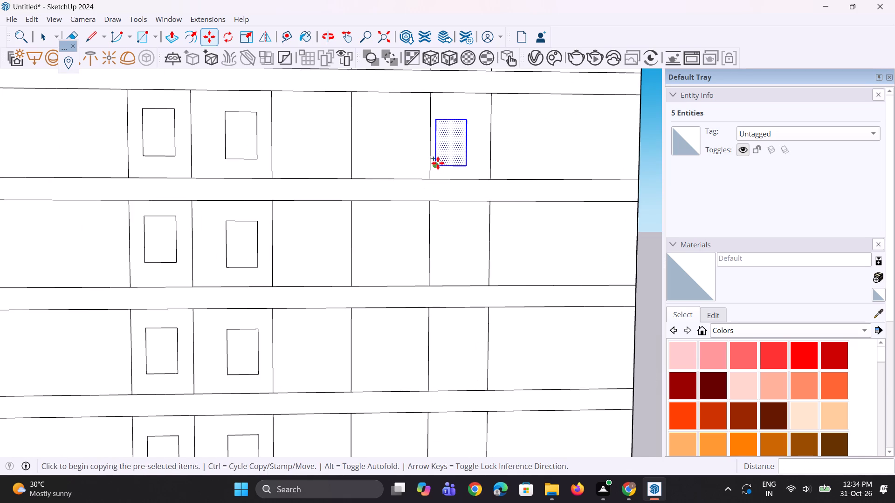
pyautogui.click(437, 165)
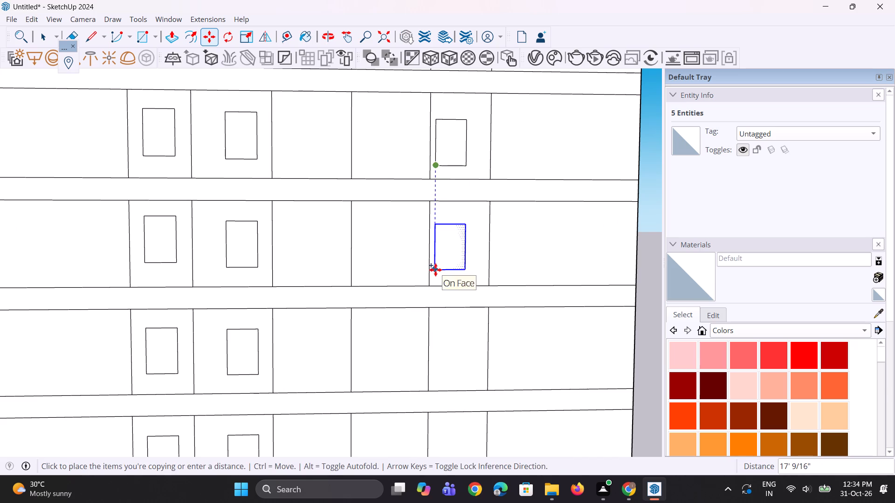
pyautogui.click(435, 272)
# Copy the fourth storey's right narrow-panel window about 16' 10" down into the right narrow panel of the fifth storey.
pyautogui.scroll(-7, 392, 166)
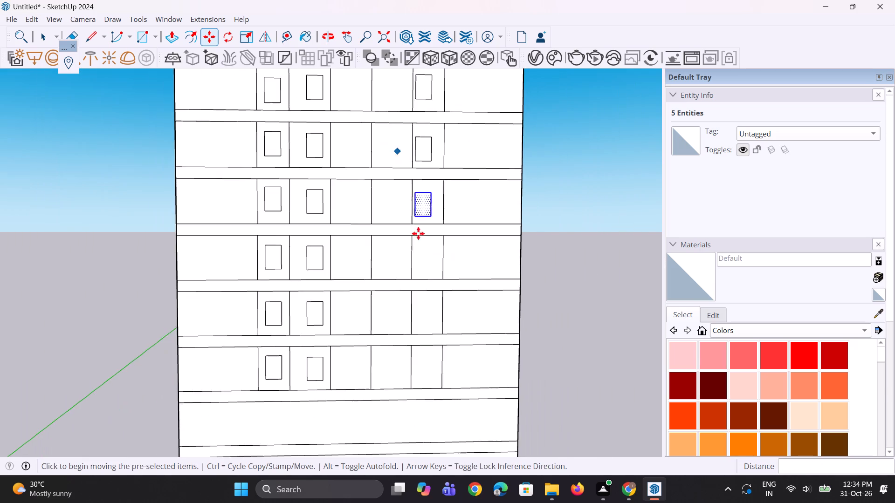
pyautogui.scroll(9, 416, 278)
pyautogui.click(416, 143)
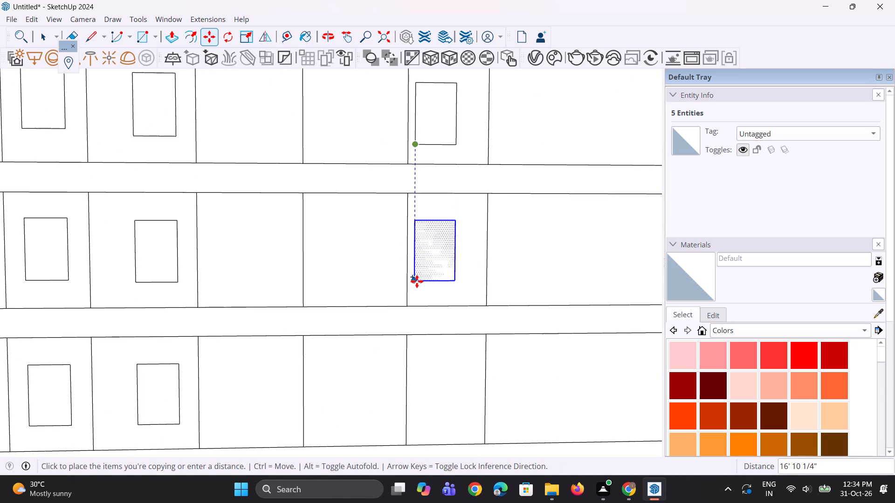
pyautogui.click(417, 281)
# Copy the fifth storey's right narrow-panel window about 18' 2" down into the right narrow panel of the sixth storey.
pyautogui.scroll(-10, 408, 206)
pyautogui.scroll(3, 410, 301)
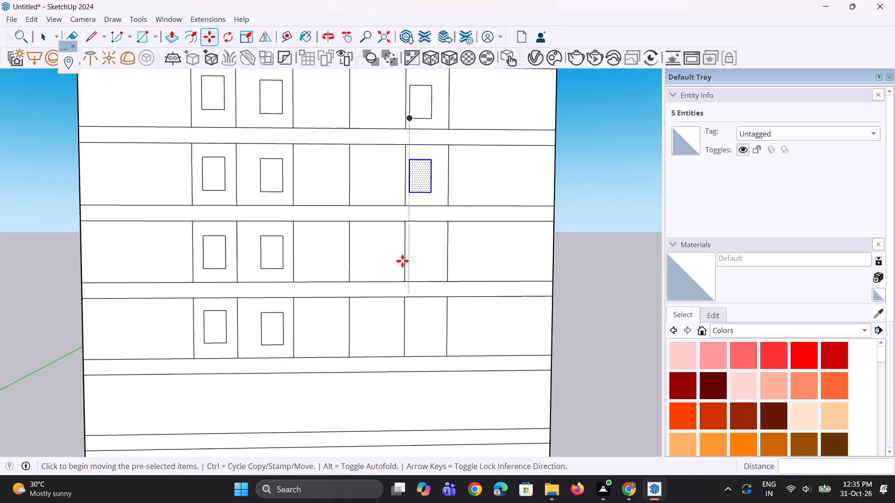
pyautogui.scroll(3, 399, 236)
pyautogui.click(412, 177)
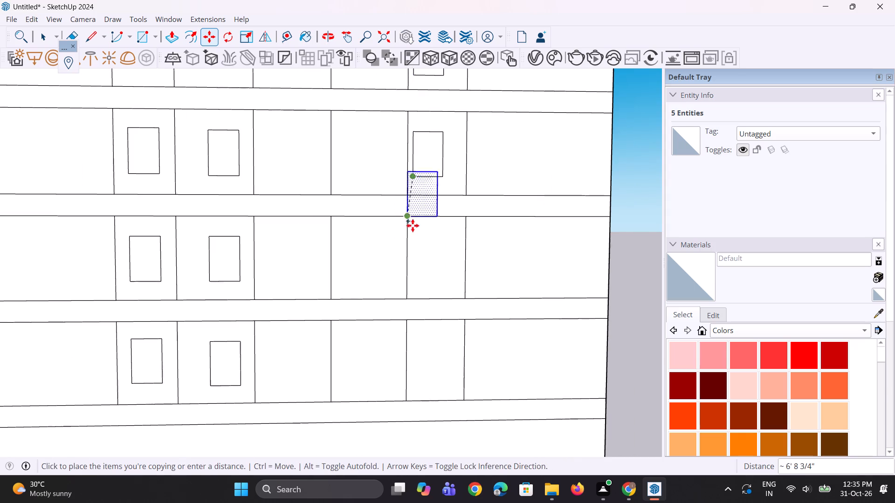
pyautogui.click(413, 285)
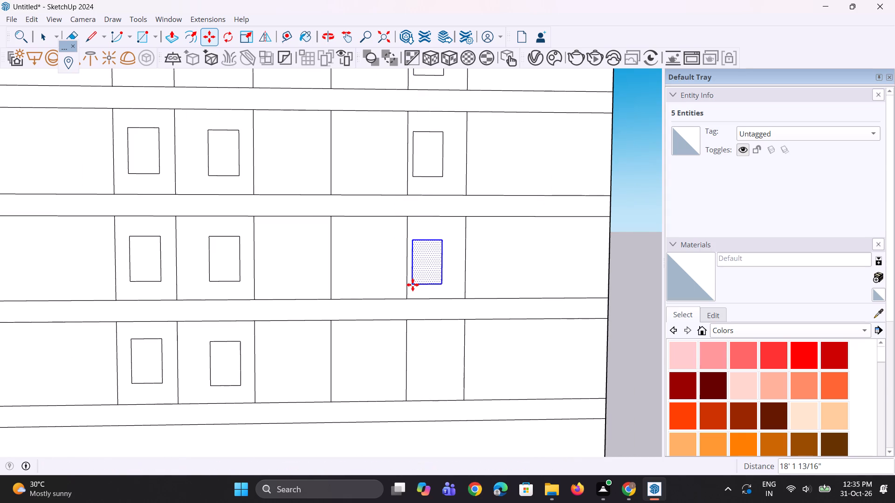
# Copy the sixth storey's right narrow-panel window about 17' 6" down into the seventh storey's right narrow panel, and clear the selection.
pyautogui.scroll(-4, 397, 177)
pyautogui.scroll(7, 410, 281)
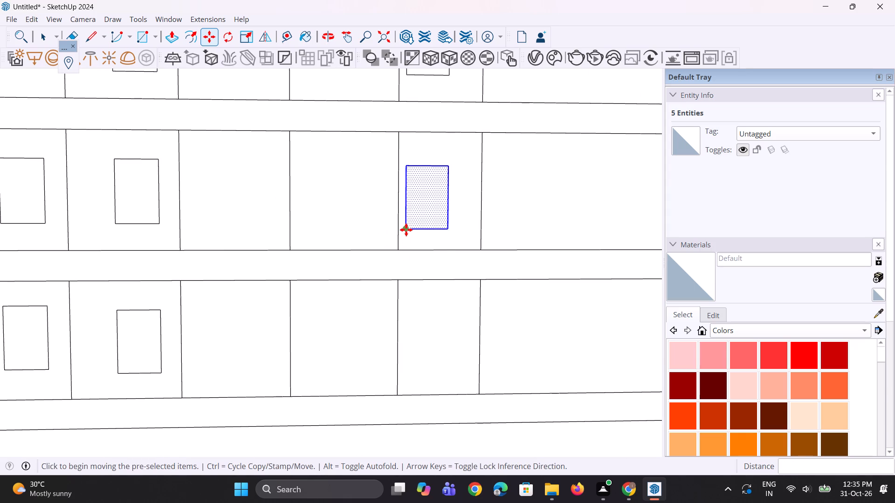
pyautogui.click(406, 229)
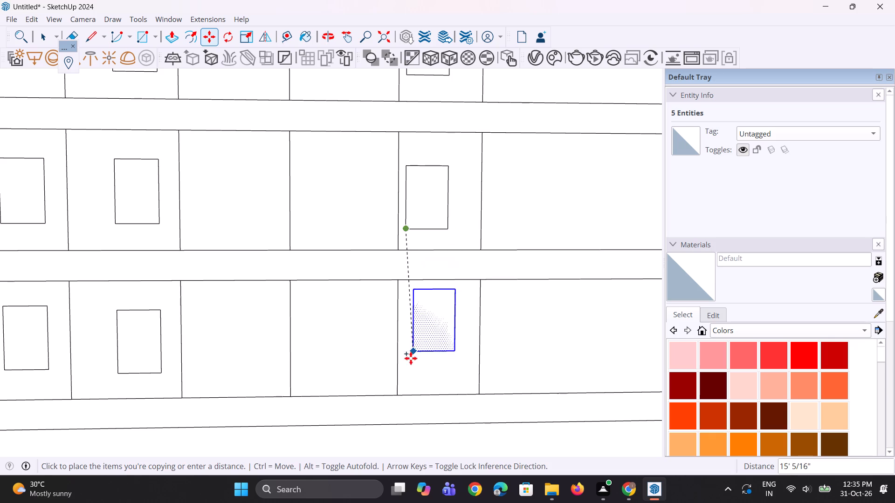
pyautogui.click(410, 375)
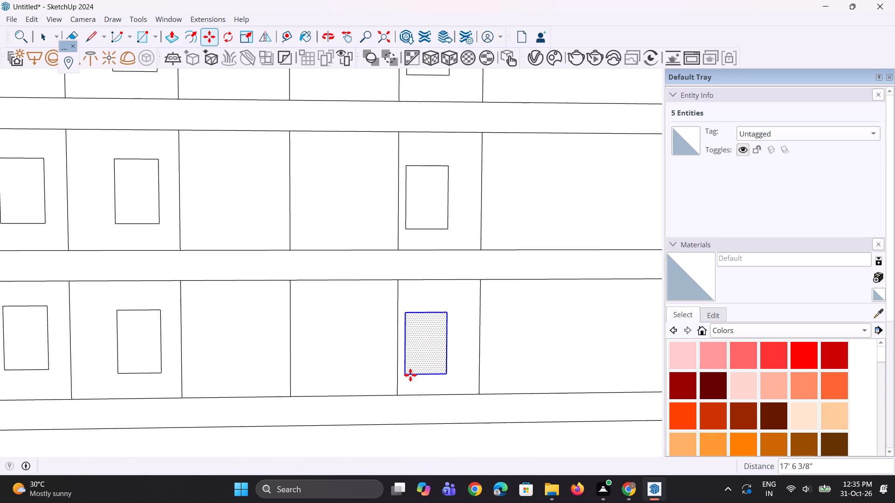
pyautogui.press('space')
pyautogui.scroll(-9, 425, 379)
pyautogui.press('space')
pyautogui.press('space')
pyautogui.click(580, 327)
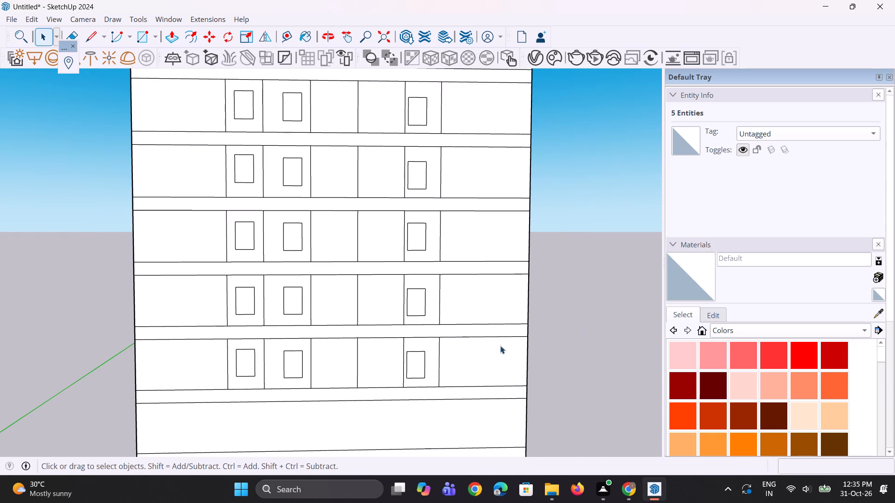
# Copy the top storey's right-bay window about 16' 1" down into the right central bay of the second storey.
pyautogui.scroll(-4, 476, 353)
pyautogui.scroll(-3, 414, 253)
pyautogui.scroll(6, 418, 124)
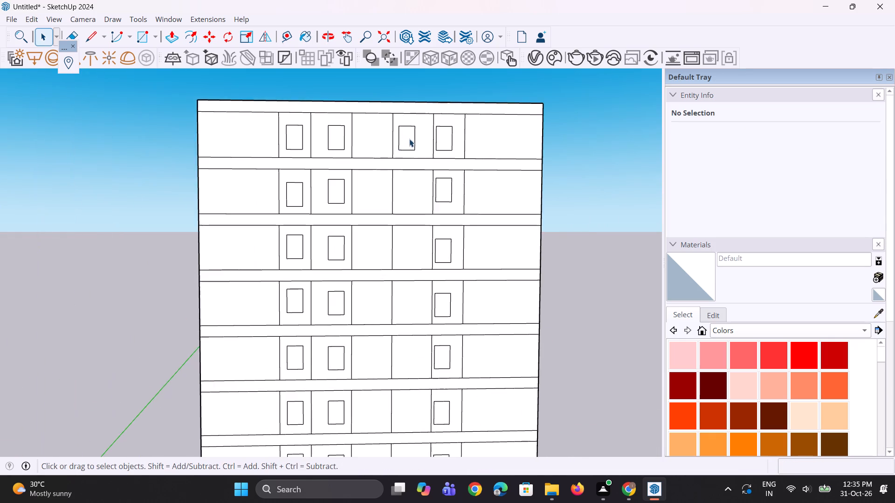
pyautogui.scroll(2, 409, 139)
pyautogui.click(409, 140)
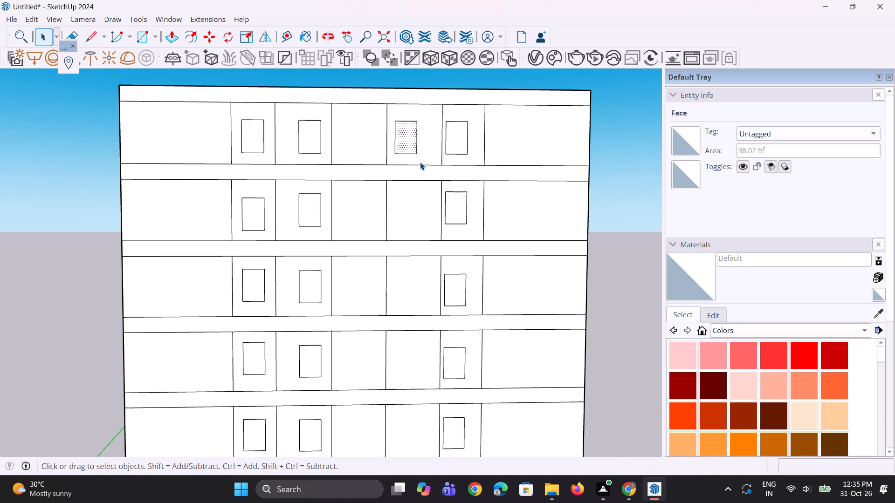
pyautogui.scroll(2, 420, 163)
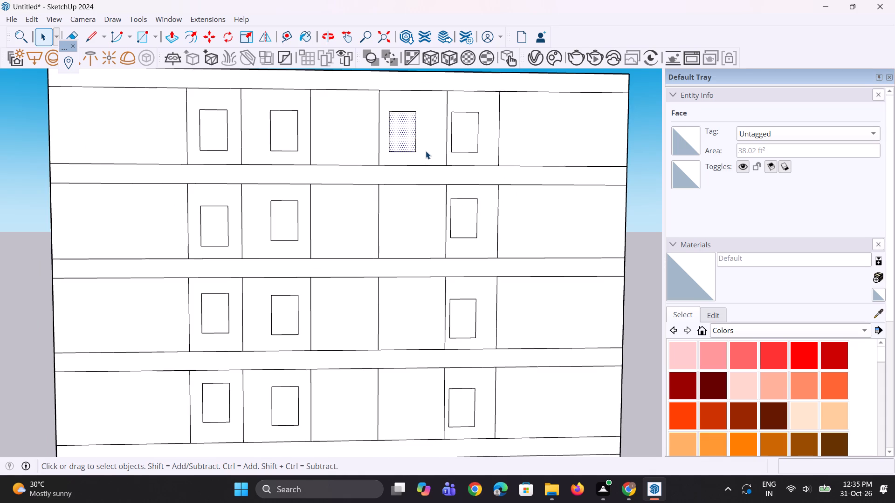
pyautogui.press('m')
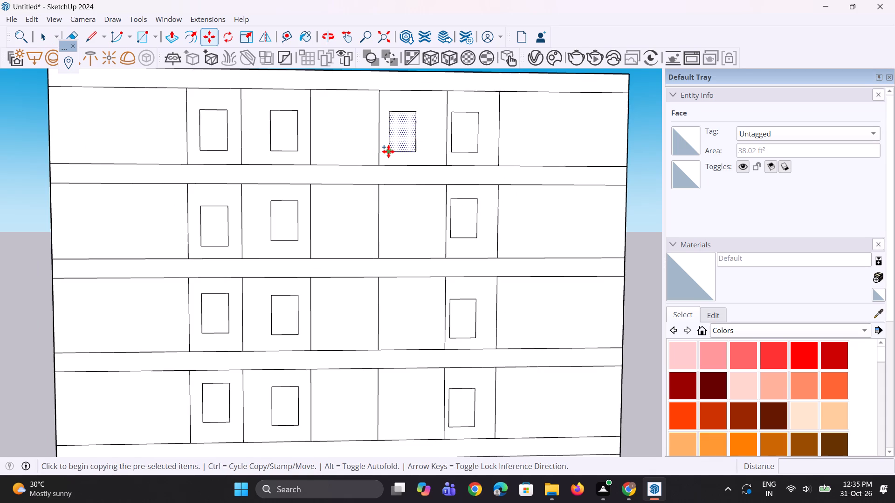
pyautogui.click(388, 151)
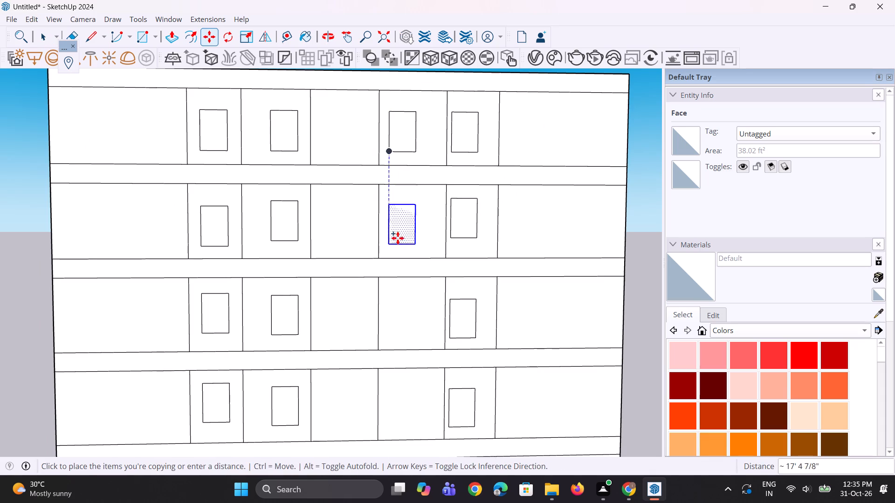
pyautogui.click(398, 238)
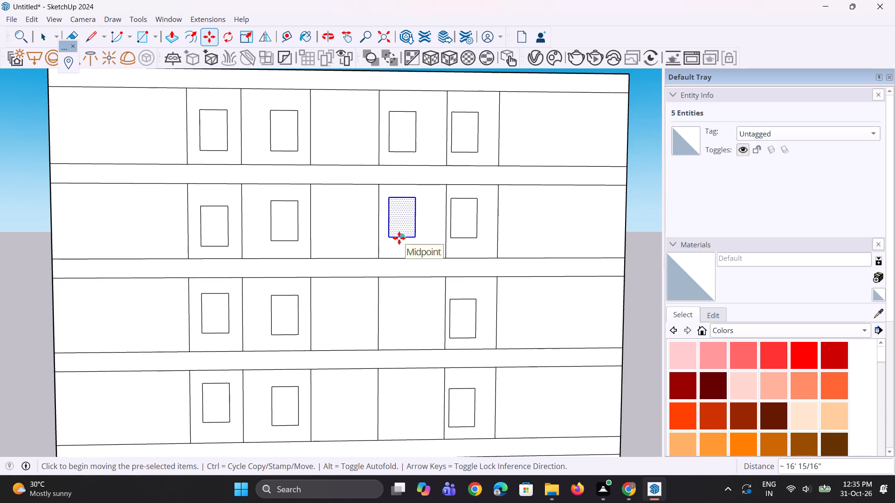
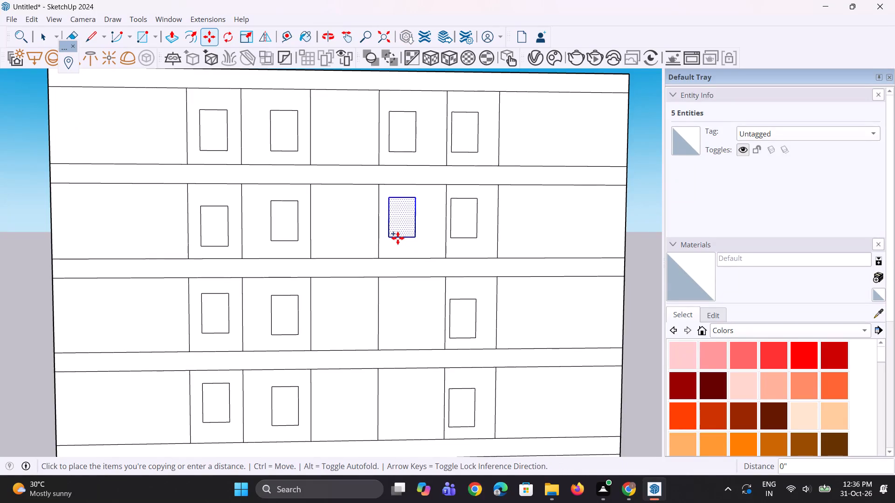
# Copy the second storey's right-bay window about 17' 8" down into the right central bay of the third storey.
pyautogui.scroll(-3, 405, 164)
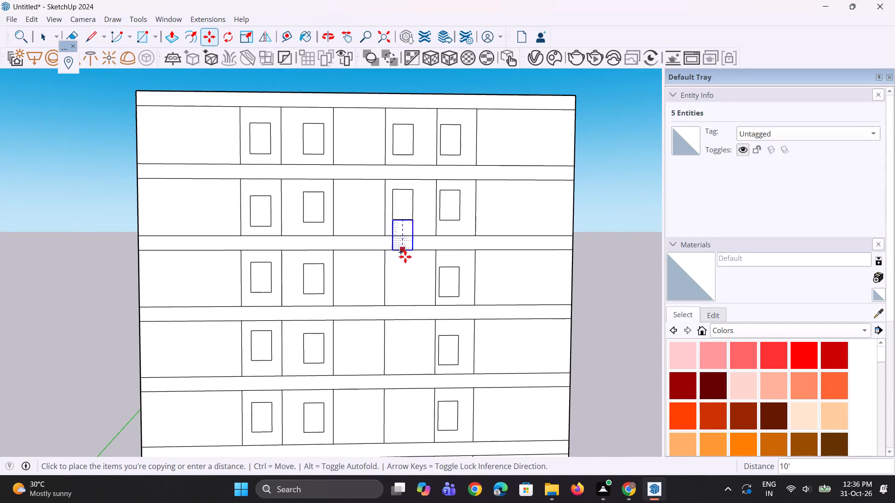
pyautogui.click(406, 290)
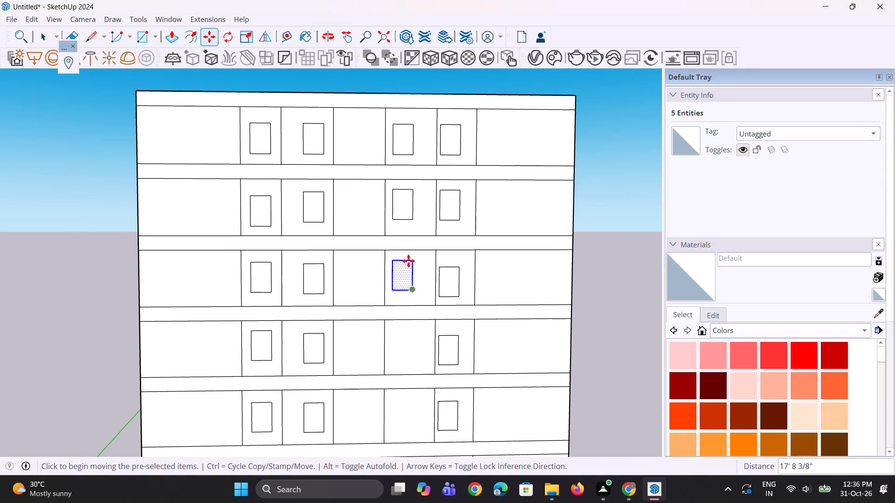
# Copy the third storey's right-bay window about 18' 1" down into the right central bay of the fourth storey.
pyautogui.scroll(-4, 408, 205)
pyautogui.scroll(6, 402, 346)
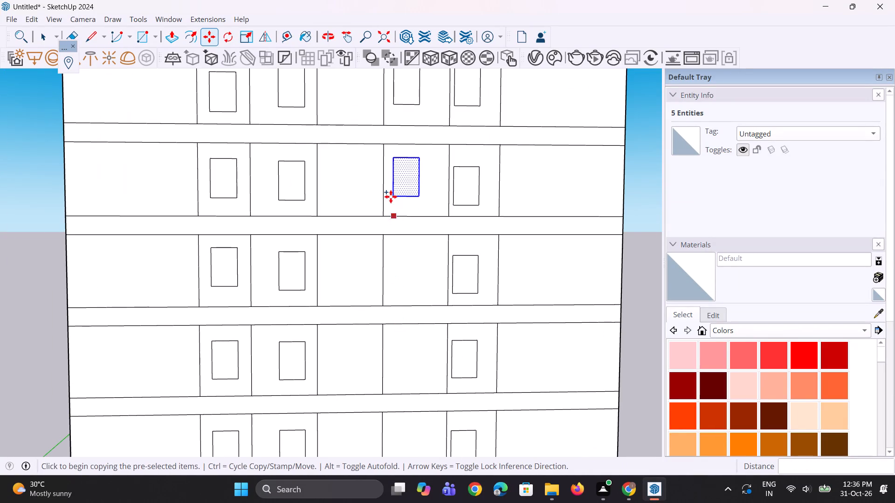
pyautogui.click(390, 194)
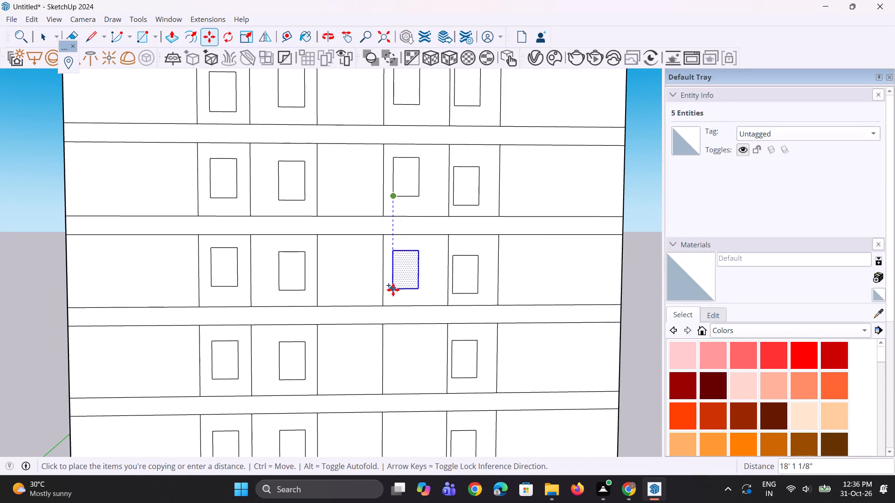
pyautogui.click(393, 290)
# Copy the fourth storey's right-bay window about 17' 2" down into the right central bay of the fifth storey.
pyautogui.scroll(-6, 389, 168)
pyautogui.scroll(3, 379, 294)
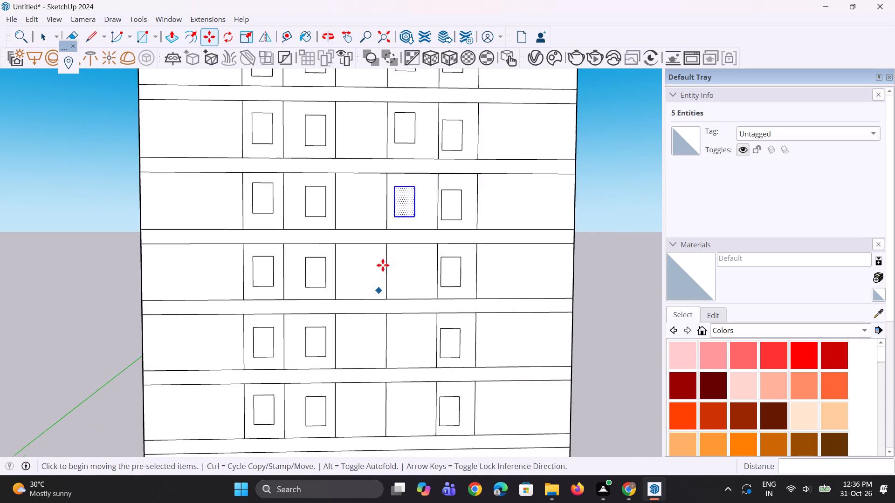
pyautogui.scroll(3, 383, 265)
pyautogui.click(399, 201)
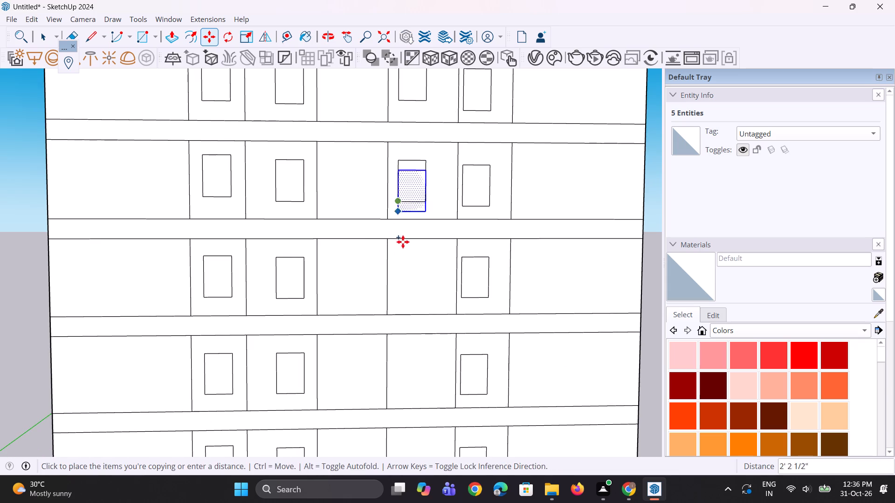
pyautogui.click(404, 295)
# Copy the fifth storey's right-bay window about 17' 8" down into the right central bay of the sixth storey.
pyautogui.scroll(-3, 392, 208)
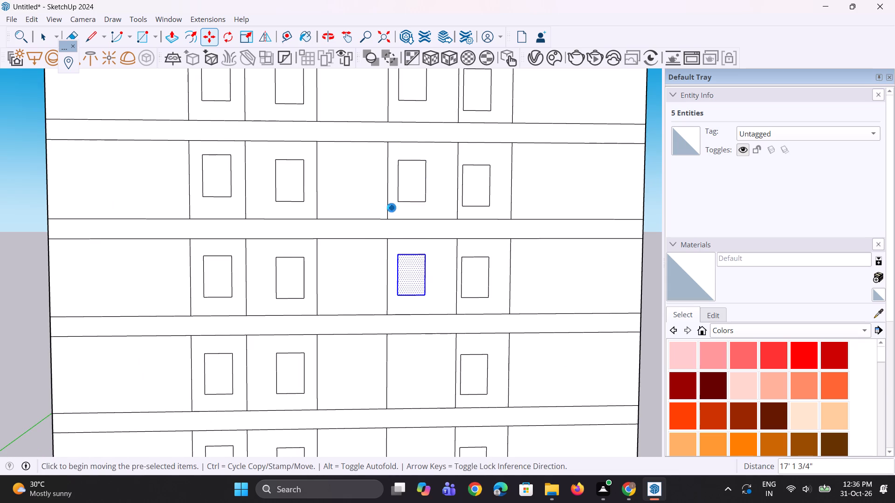
pyautogui.scroll(-5, 392, 208)
pyautogui.scroll(-4, 354, 180)
pyautogui.scroll(7, 400, 286)
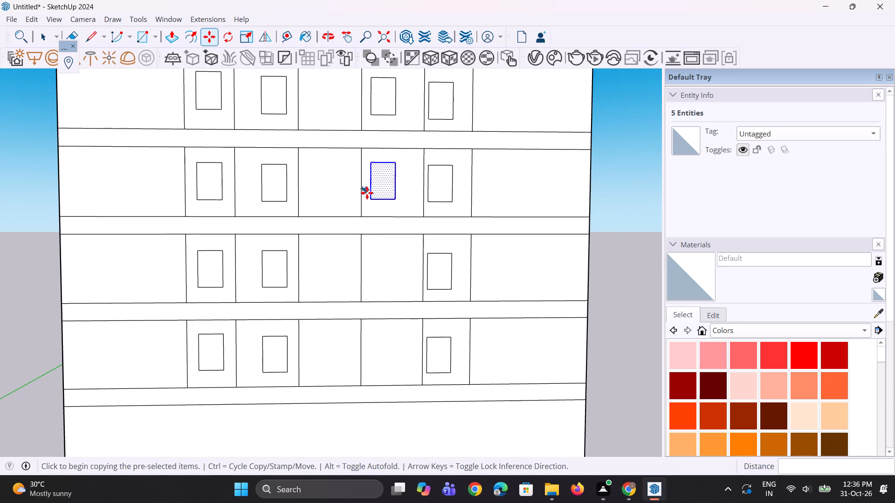
pyautogui.click(371, 201)
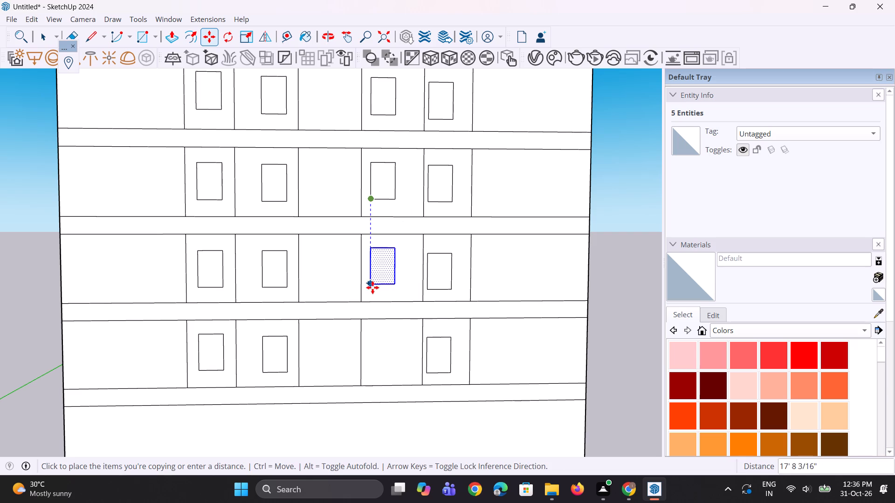
pyautogui.click(372, 287)
# Copy the sixth storey's right-bay window about 16' 11" down into the seventh storey's right central bay, and clear the selection.
pyautogui.scroll(-4, 351, 149)
pyautogui.scroll(3, 359, 261)
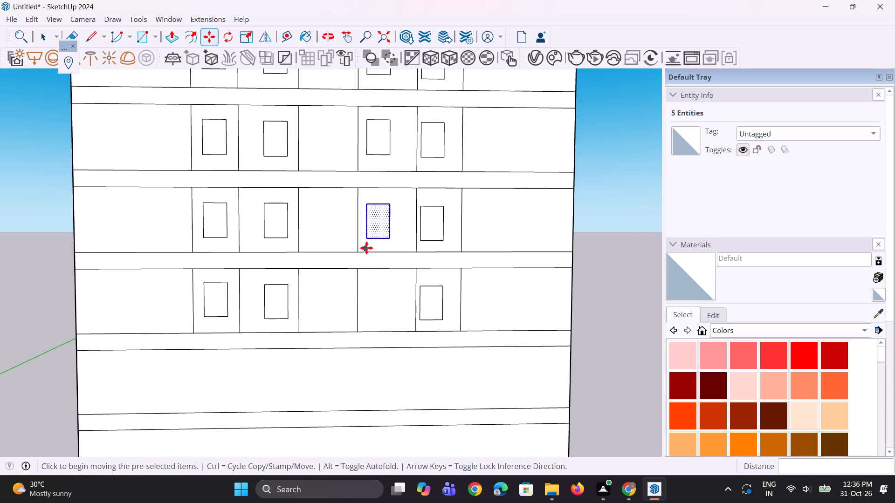
pyautogui.click(367, 239)
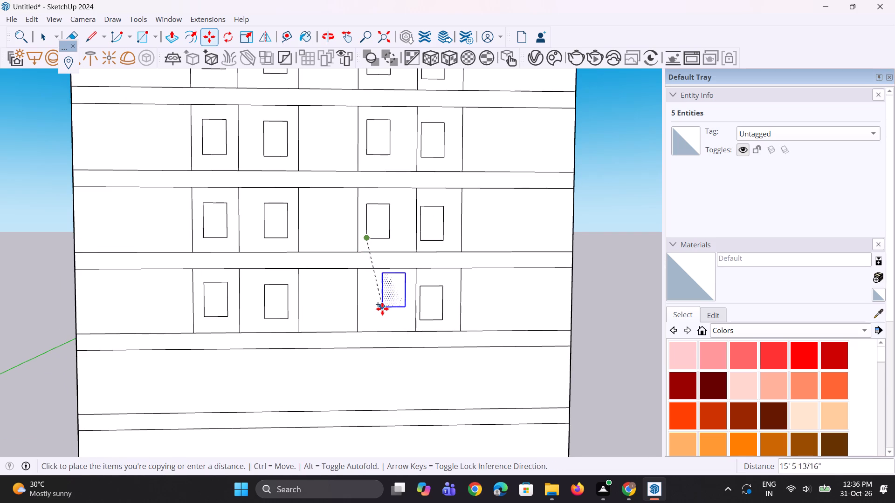
pyautogui.click(373, 315)
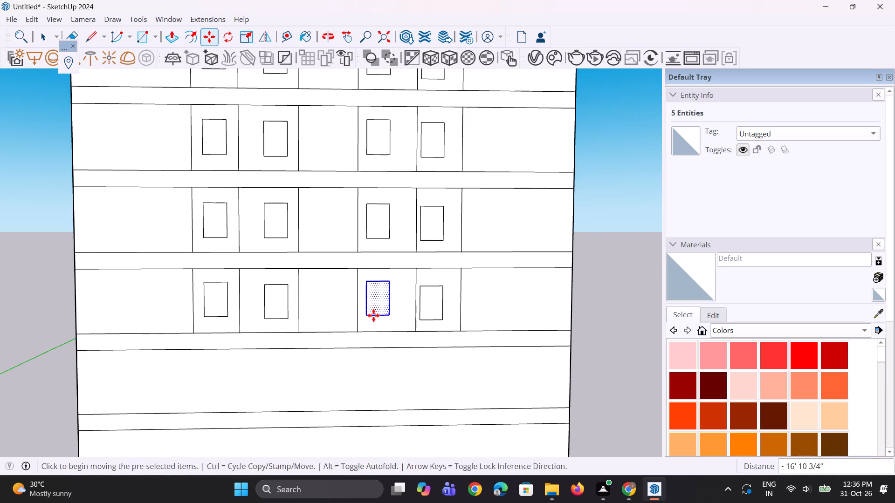
pyautogui.press('space')
pyautogui.press('space')
pyautogui.press('space')
pyautogui.click(588, 316)
# Examine the whole front facade and its window layout from several distances and angles.
pyautogui.moveTo(497, 310); pyautogui.dragTo(451, 348, button='middle')
pyautogui.scroll(-3, 543, 381)
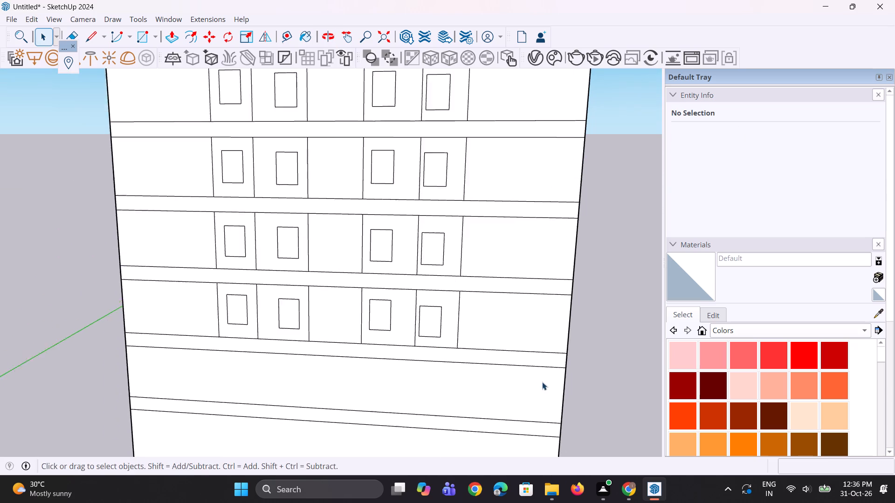
pyautogui.scroll(-1, 542, 382)
pyautogui.scroll(-10, 444, 370)
pyautogui.moveTo(420, 337); pyautogui.dragTo(427, 294, button='middle')
pyautogui.scroll(3, 427, 294)
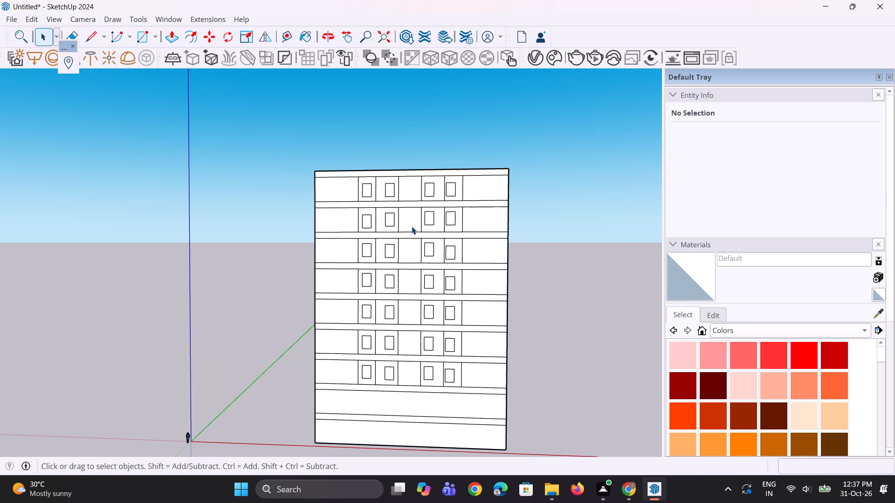
pyautogui.scroll(-3, 372, 205)
pyautogui.moveTo(359, 187); pyautogui.dragTo(377, 293, button='middle')
pyautogui.scroll(2, 386, 263)
pyautogui.moveTo(474, 436); pyautogui.dragTo(470, 412, button='middle')
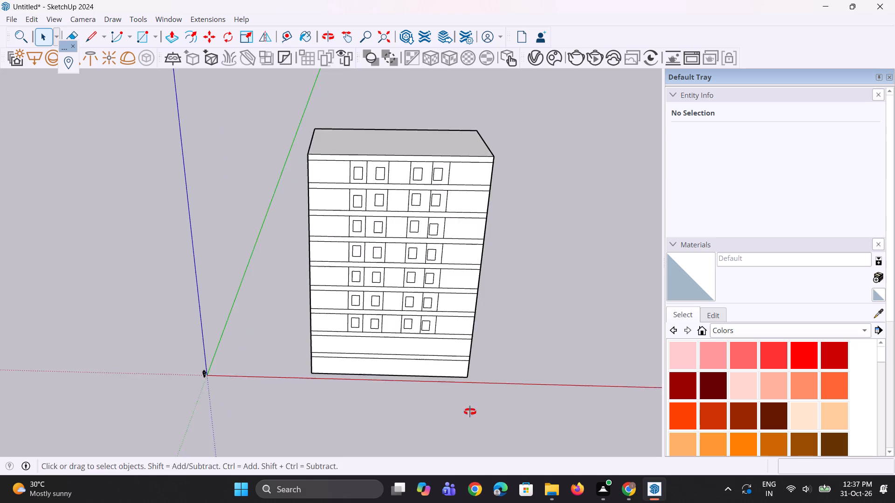
pyautogui.moveTo(470, 412); pyautogui.dragTo(448, 357, button='middle')
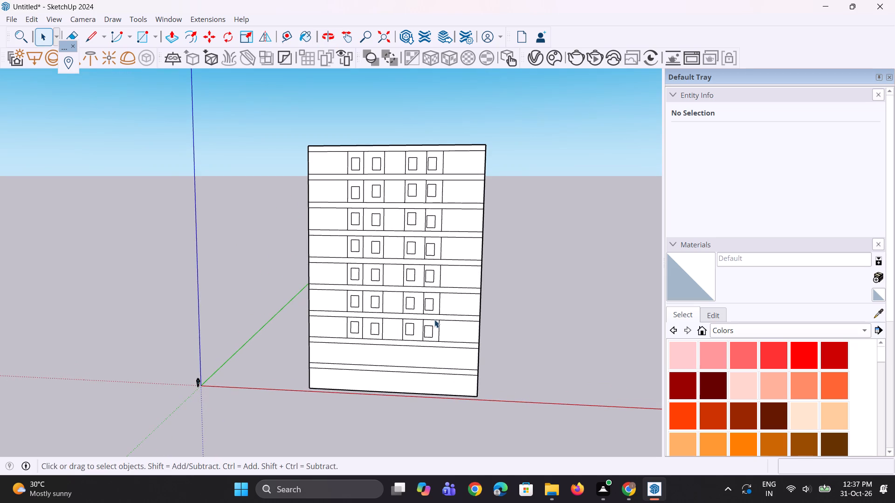
pyautogui.scroll(4, 424, 216)
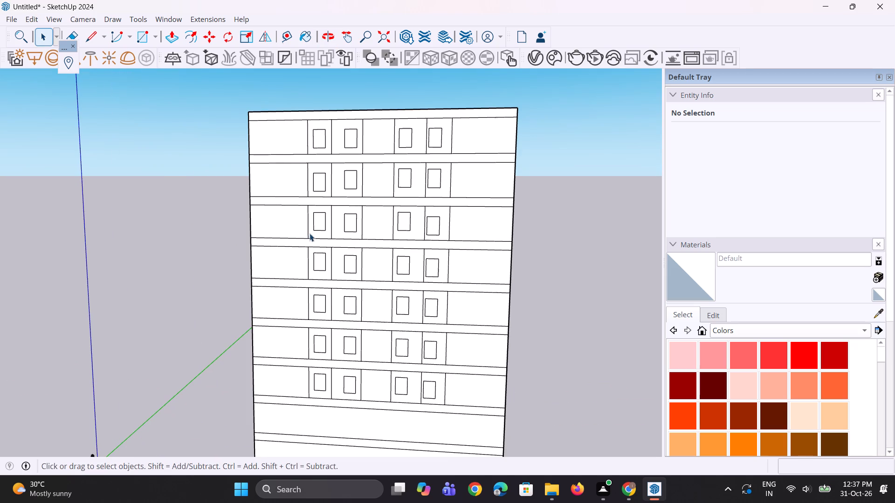
pyautogui.scroll(-3, 443, 330)
pyautogui.scroll(-3, 364, 373)
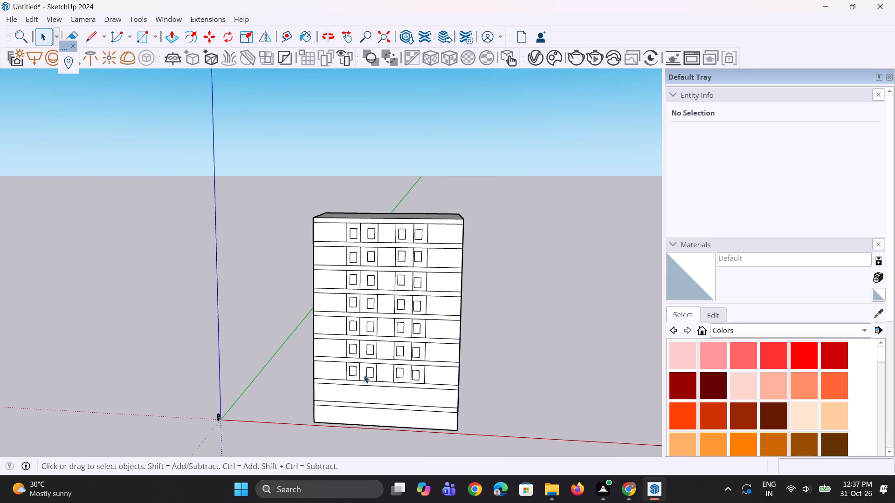
pyautogui.moveTo(294, 222); pyautogui.dragTo(345, 236, button='middle')
pyautogui.scroll(4, 336, 241)
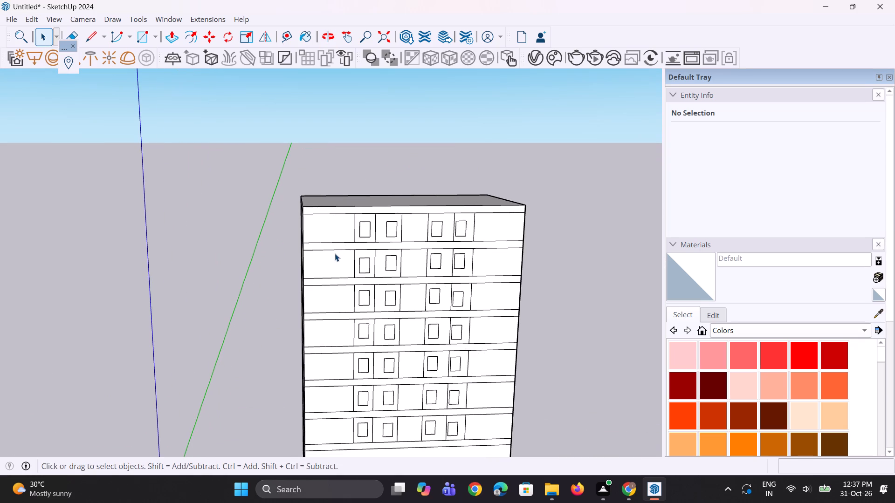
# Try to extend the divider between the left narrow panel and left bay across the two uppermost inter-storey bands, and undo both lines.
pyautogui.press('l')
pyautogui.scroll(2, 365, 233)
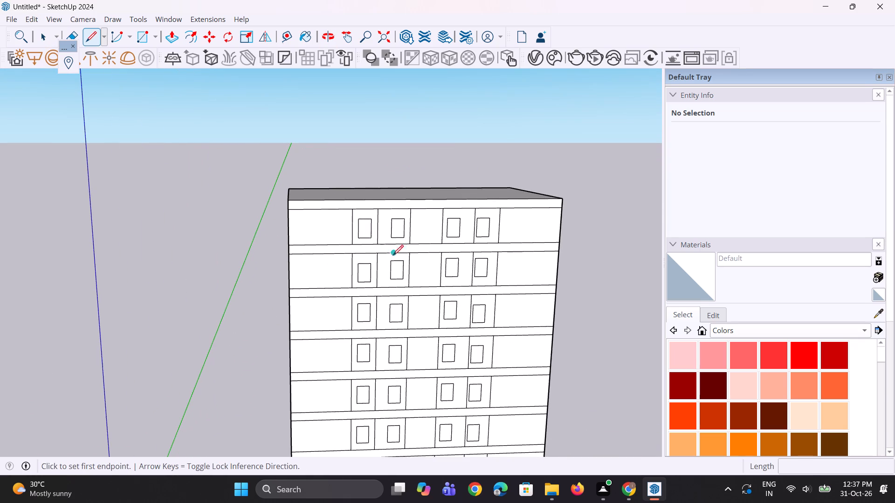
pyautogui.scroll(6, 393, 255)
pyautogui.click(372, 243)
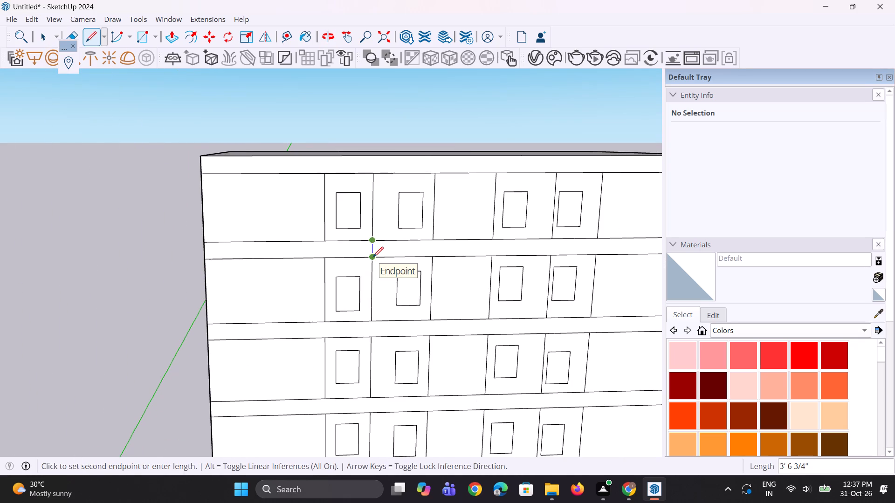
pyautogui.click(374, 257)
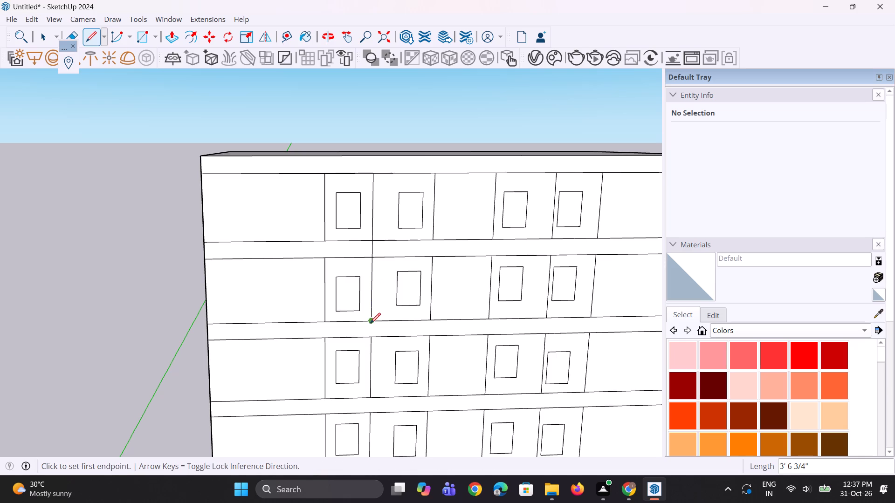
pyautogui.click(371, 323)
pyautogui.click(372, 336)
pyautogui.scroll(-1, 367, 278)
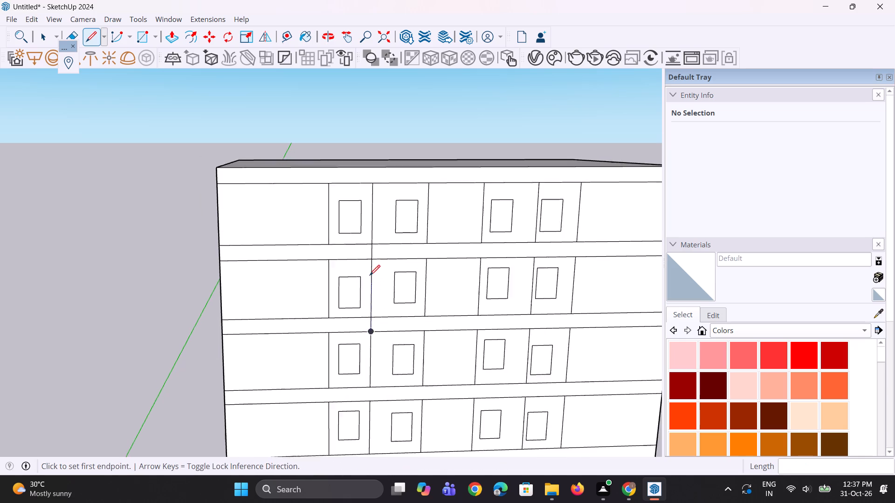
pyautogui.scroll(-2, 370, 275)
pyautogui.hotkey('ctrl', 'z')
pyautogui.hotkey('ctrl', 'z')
# Draw vertical lines continuing the left narrow panels' outer edge across the bands beneath the top and second storeys, about 3' 7" each.
pyautogui.scroll(2, 338, 260)
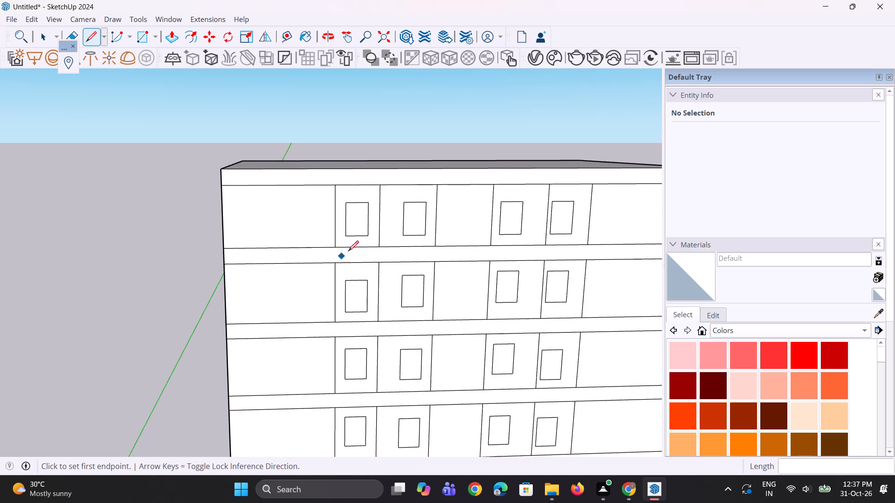
pyautogui.scroll(2, 340, 246)
pyautogui.click(339, 247)
pyautogui.click(336, 272)
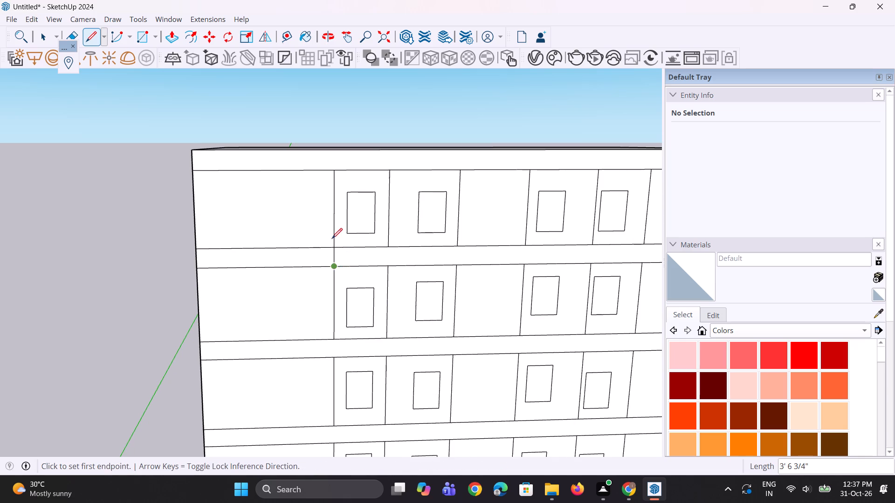
pyautogui.scroll(-4, 328, 192)
pyautogui.scroll(3, 328, 326)
pyautogui.click(335, 282)
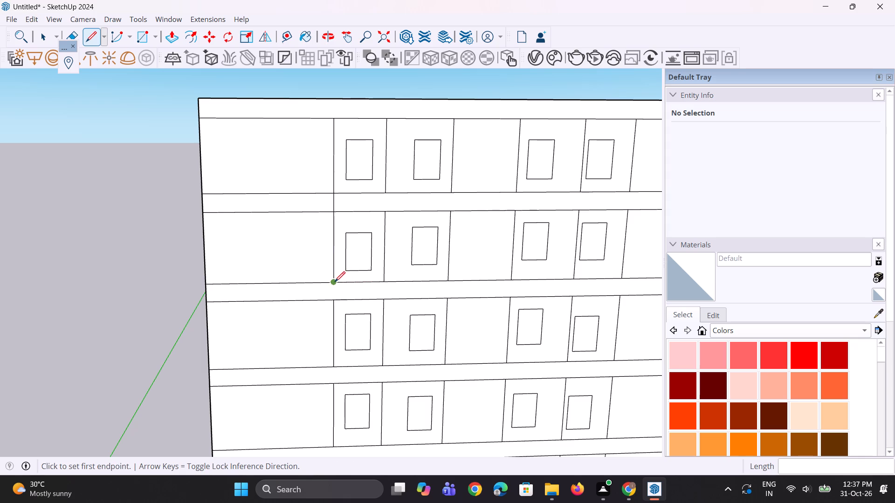
pyautogui.click(332, 303)
# Continue the left narrow panels' outer edge with vertical lines across the bands beneath the third and fourth storeys.
pyautogui.scroll(-8, 343, 211)
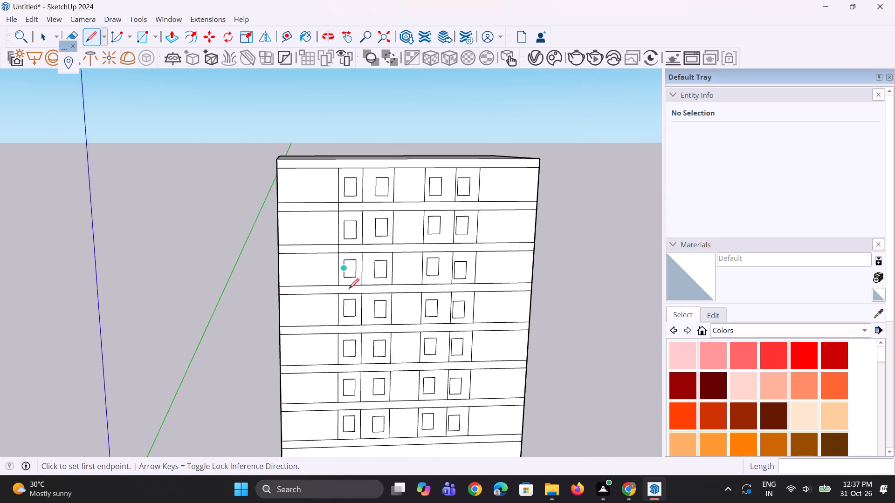
pyautogui.scroll(6, 349, 290)
pyautogui.click(332, 278)
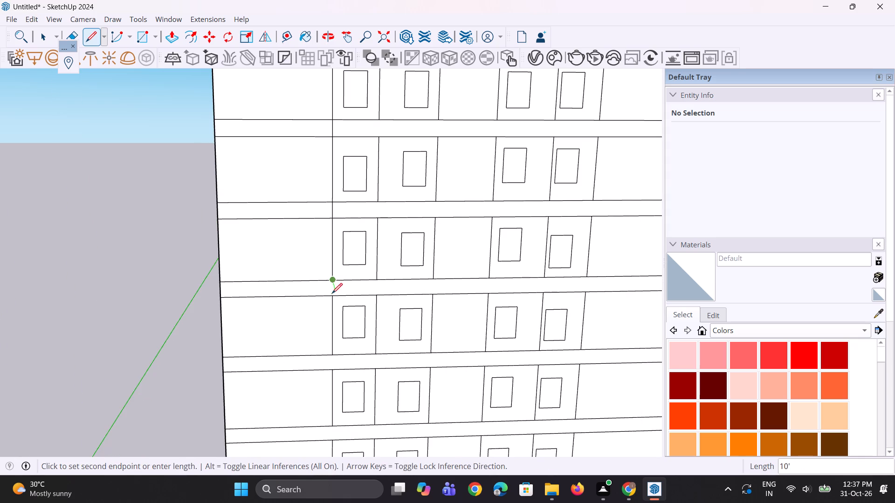
pyautogui.click(332, 301)
pyautogui.scroll(-9, 336, 218)
pyautogui.scroll(3, 306, 339)
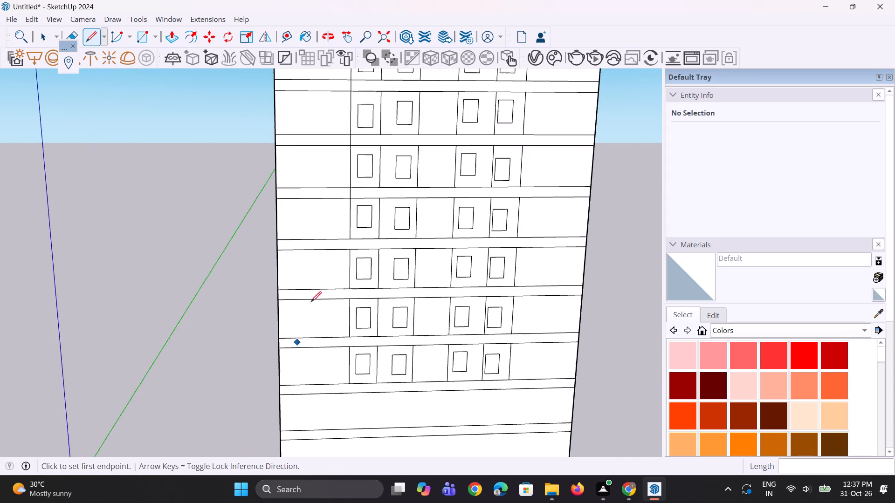
pyautogui.scroll(4, 311, 302)
pyautogui.scroll(3, 358, 239)
pyautogui.click(355, 228)
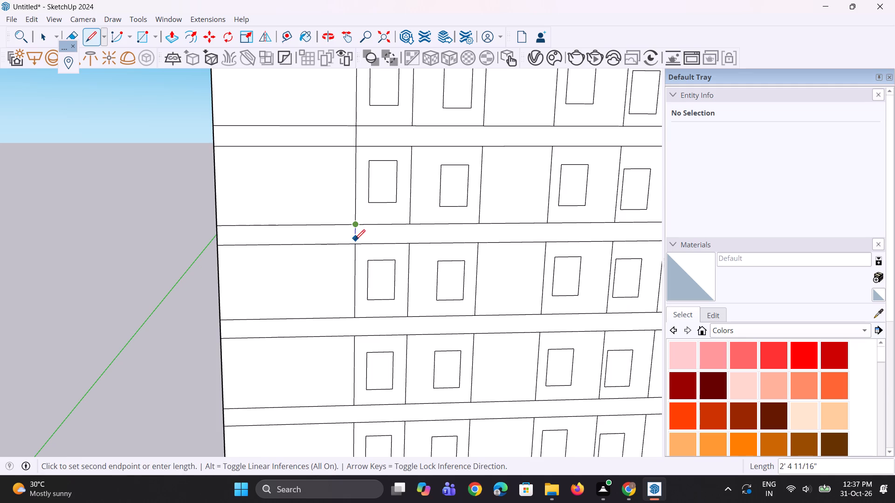
pyautogui.click(355, 245)
# Continue the same outer edge with vertical lines of about 3' 7" across the bands beneath the fifth and sixth storeys.
pyautogui.scroll(-3, 340, 190)
pyautogui.scroll(2, 343, 302)
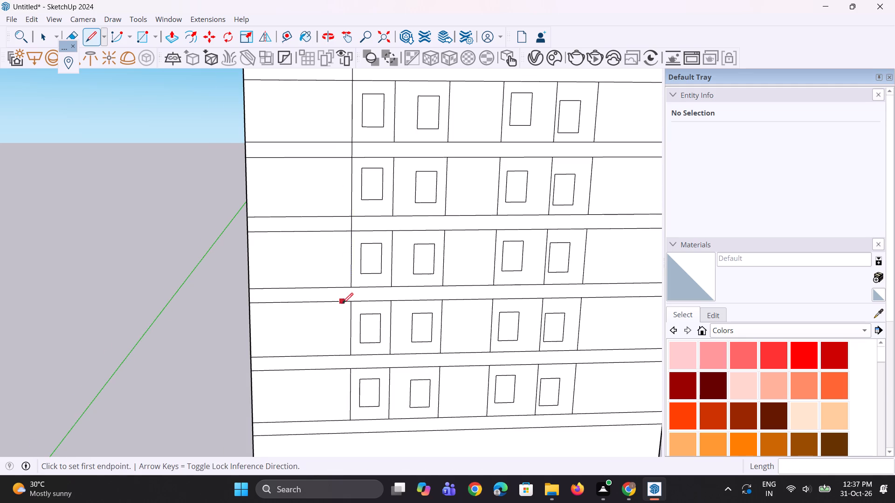
pyautogui.scroll(3, 343, 303)
pyautogui.click(355, 281)
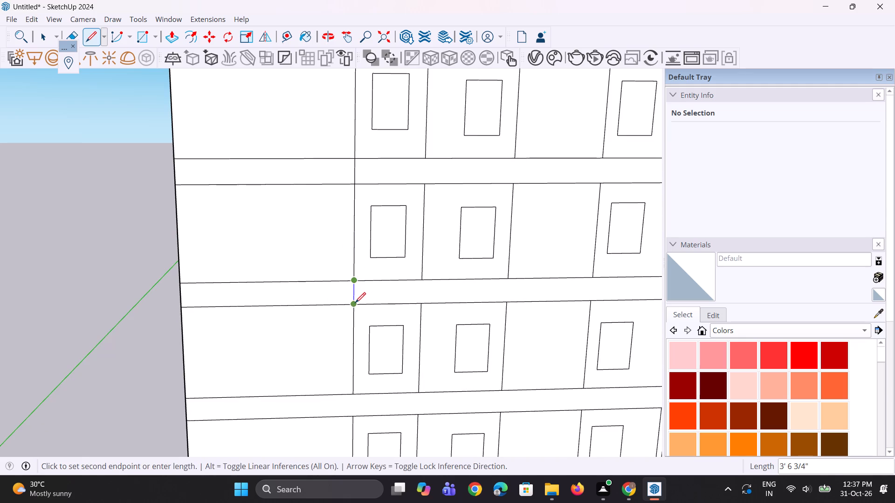
pyautogui.click(355, 303)
pyautogui.scroll(-7, 348, 206)
pyautogui.scroll(4, 326, 337)
pyautogui.scroll(2, 366, 302)
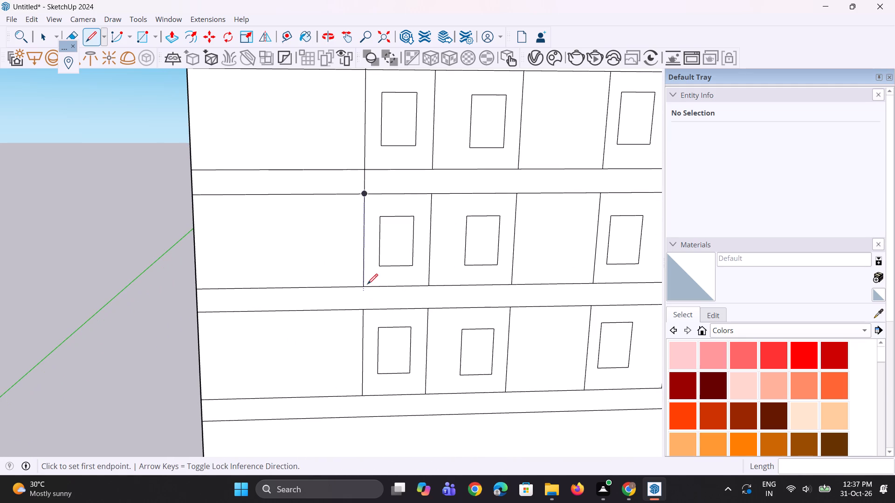
pyautogui.click(364, 287)
pyautogui.click(363, 311)
pyautogui.scroll(-8, 377, 361)
pyautogui.press('space')
pyautogui.press('space')
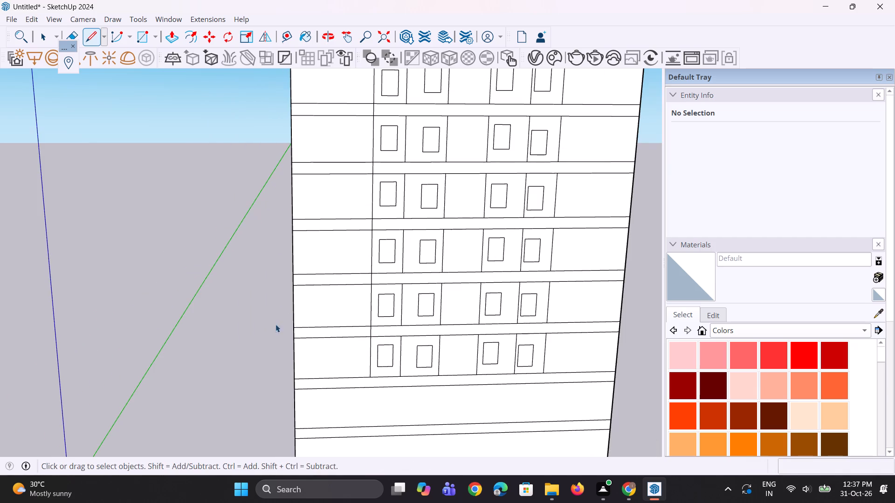
# Pull the left bay's segment of the band beneath the sixth storey outward by about 2' 2 1/16".
pyautogui.click(240, 303)
pyautogui.moveTo(146, 401); pyautogui.dragTo(246, 390, button='middle')
pyautogui.scroll(5, 303, 355)
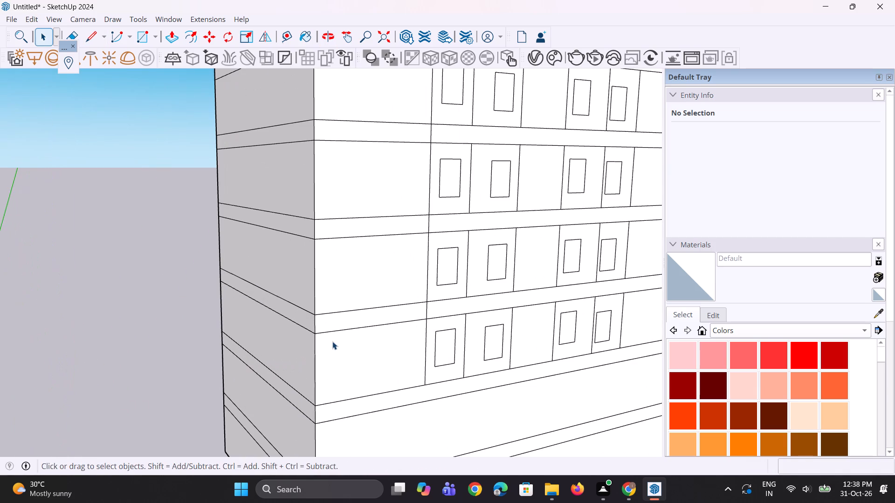
pyautogui.press('p')
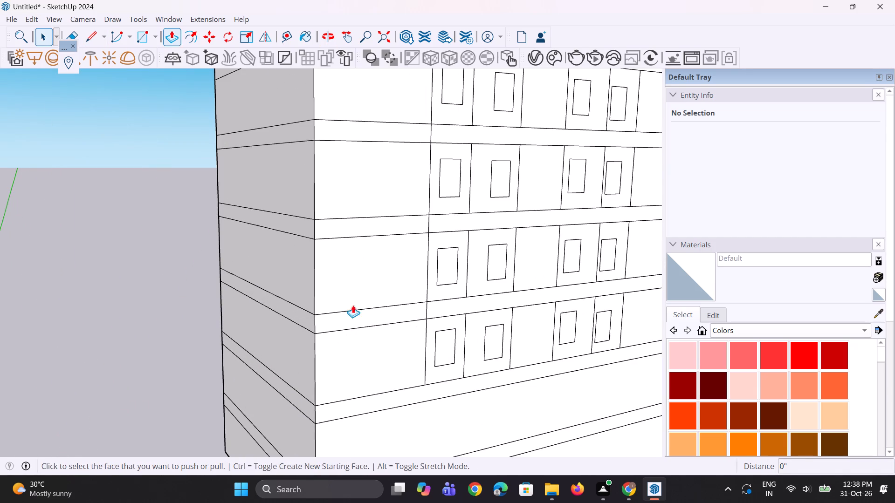
pyautogui.scroll(2, 359, 321)
pyautogui.click(360, 319)
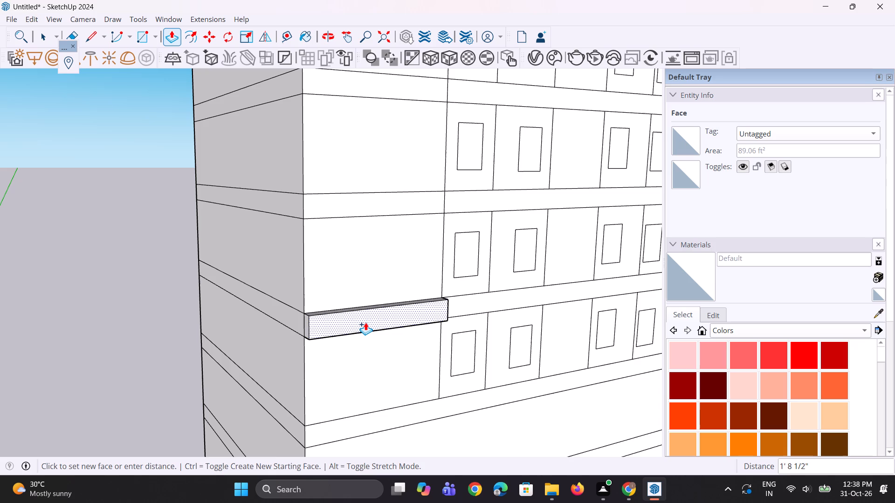
pyautogui.click(366, 323)
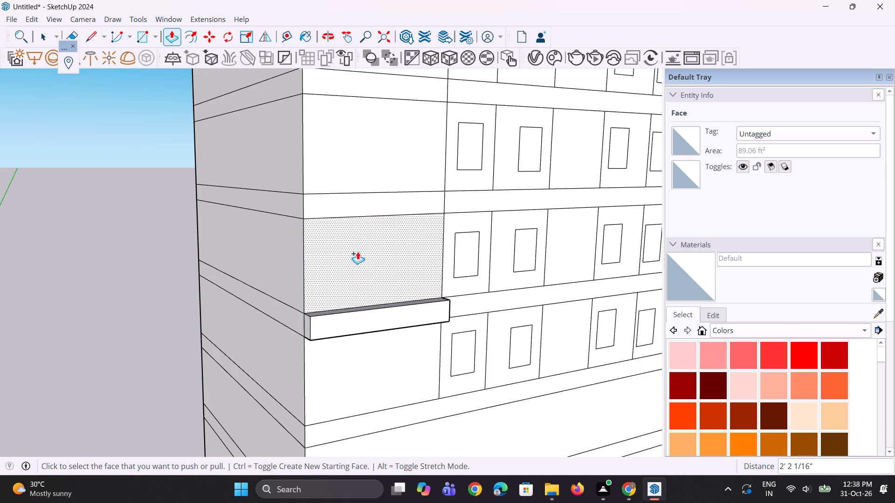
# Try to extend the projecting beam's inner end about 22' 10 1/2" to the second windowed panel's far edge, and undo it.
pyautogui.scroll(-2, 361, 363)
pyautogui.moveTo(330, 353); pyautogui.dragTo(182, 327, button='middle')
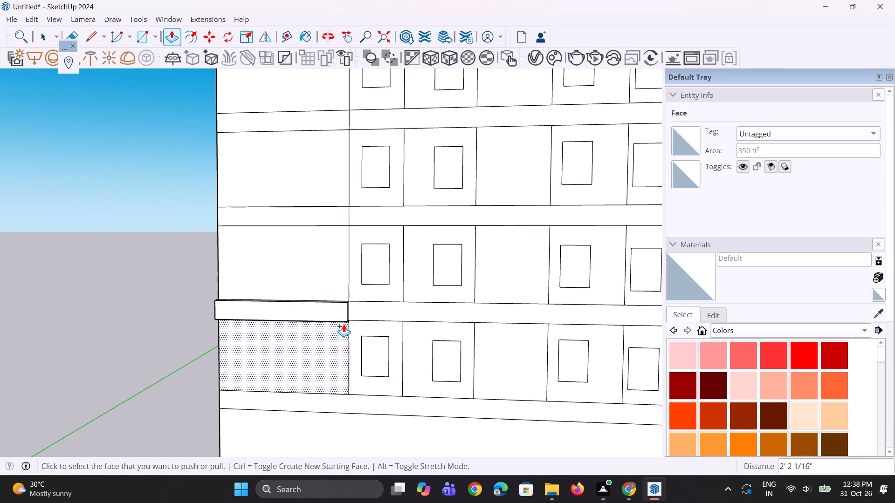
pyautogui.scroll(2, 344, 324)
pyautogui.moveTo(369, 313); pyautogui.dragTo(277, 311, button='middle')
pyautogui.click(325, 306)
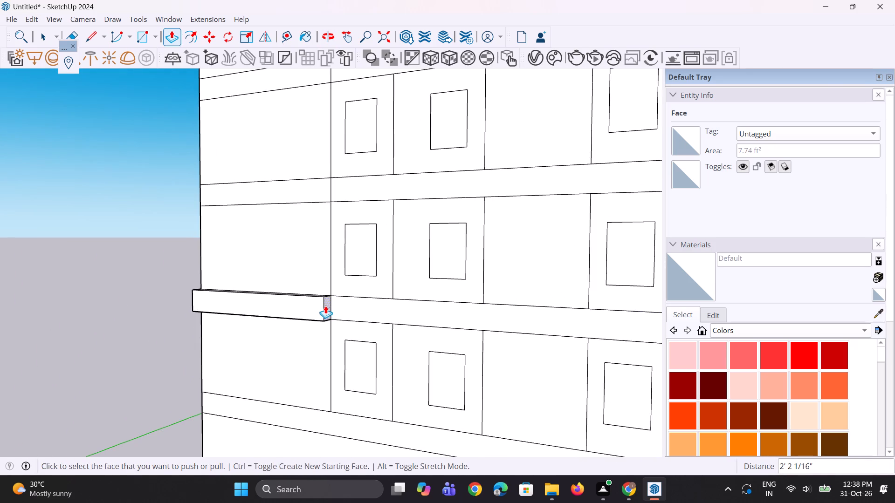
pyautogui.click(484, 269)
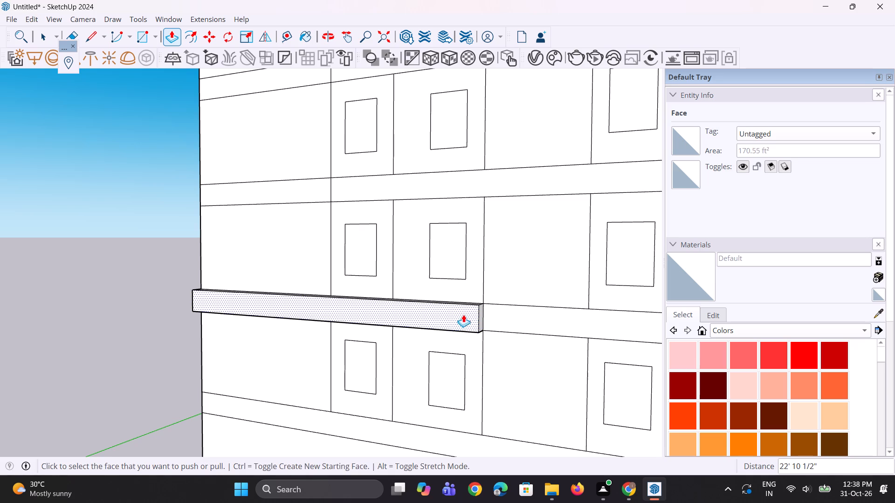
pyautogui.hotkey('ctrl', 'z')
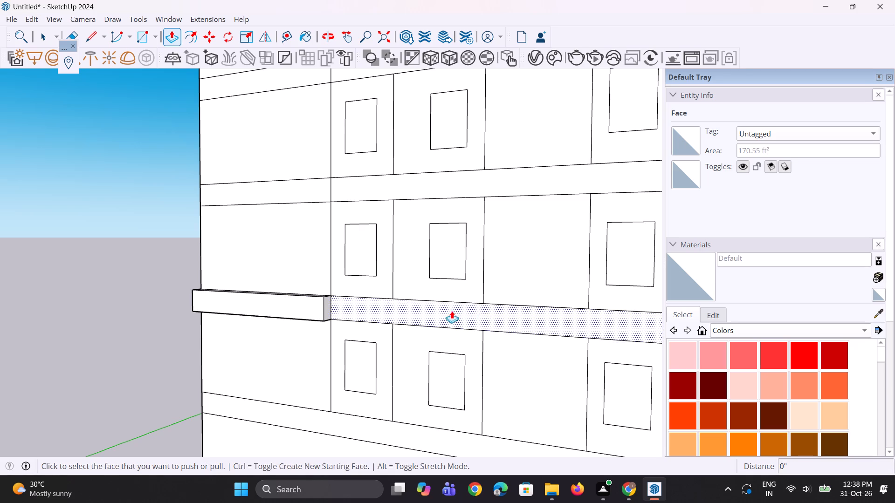
# Extend the projecting beam's inner end 10' to the far edge of the first windowed panel.
pyautogui.scroll(3, 313, 316)
pyautogui.click(331, 305)
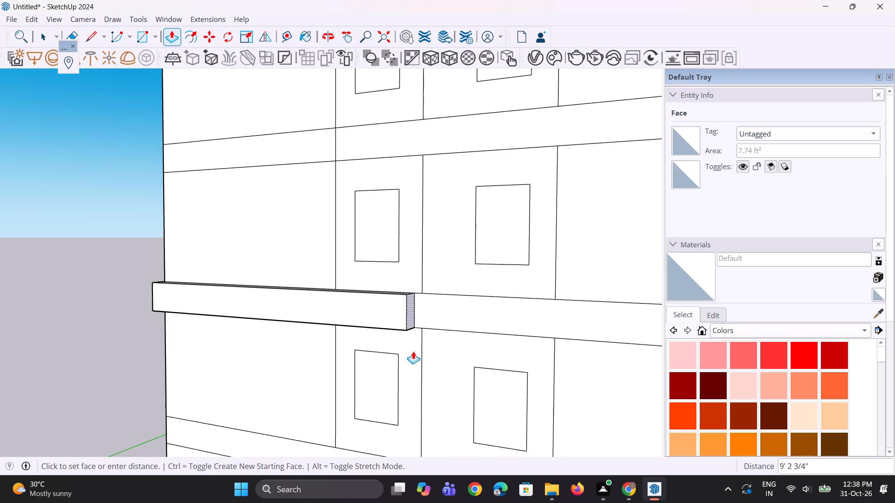
pyautogui.click(421, 355)
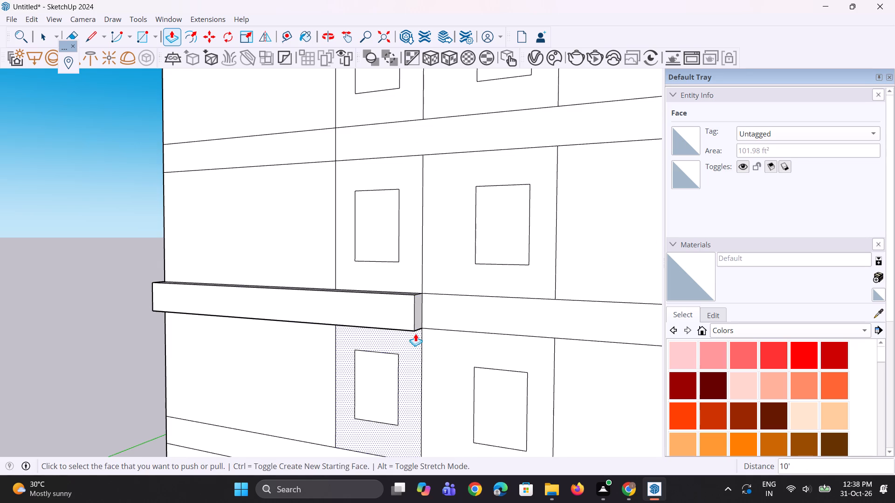
# Extend the projecting beam's end about 1' 6 1/16" further along the band, past the first windowed panel.
pyautogui.moveTo(364, 329); pyautogui.dragTo(469, 285, button='middle')
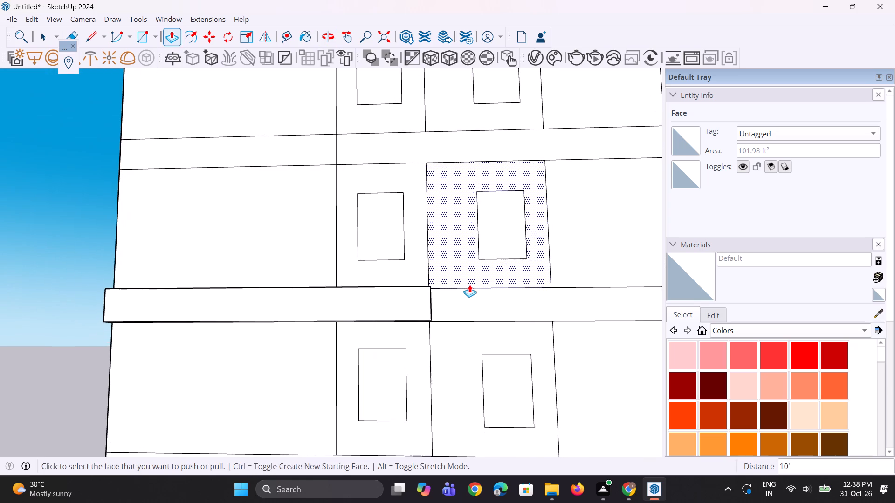
pyautogui.scroll(1, 461, 322)
pyautogui.moveTo(461, 323); pyautogui.dragTo(394, 311, button='middle')
pyautogui.scroll(5, 419, 301)
pyautogui.click(425, 313)
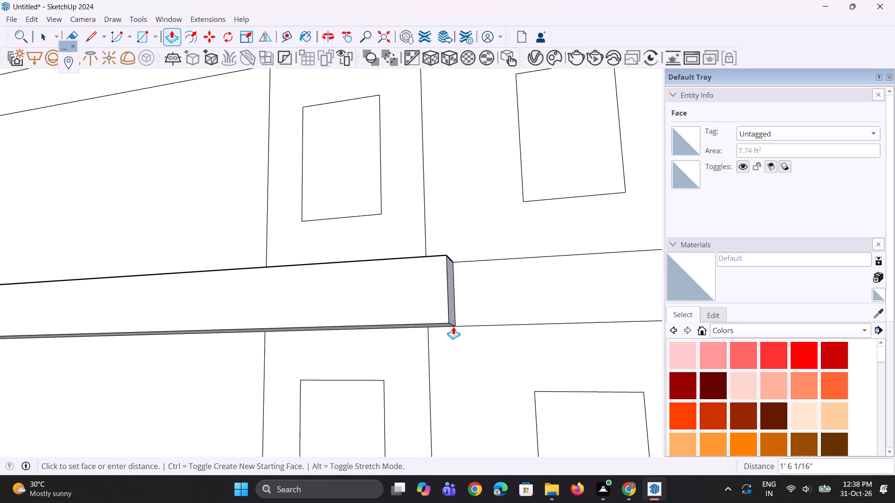
pyautogui.click(453, 326)
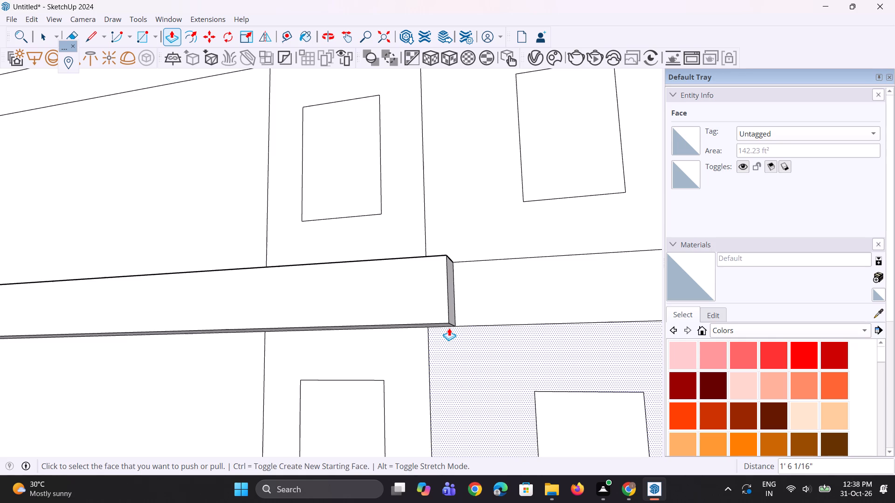
# Copy the short end edge of the beam's underside about 1' 9 3/4" inward along the beam.
pyautogui.moveTo(406, 349); pyautogui.dragTo(441, 323, button='middle')
pyautogui.scroll(2, 441, 325)
pyautogui.press('space')
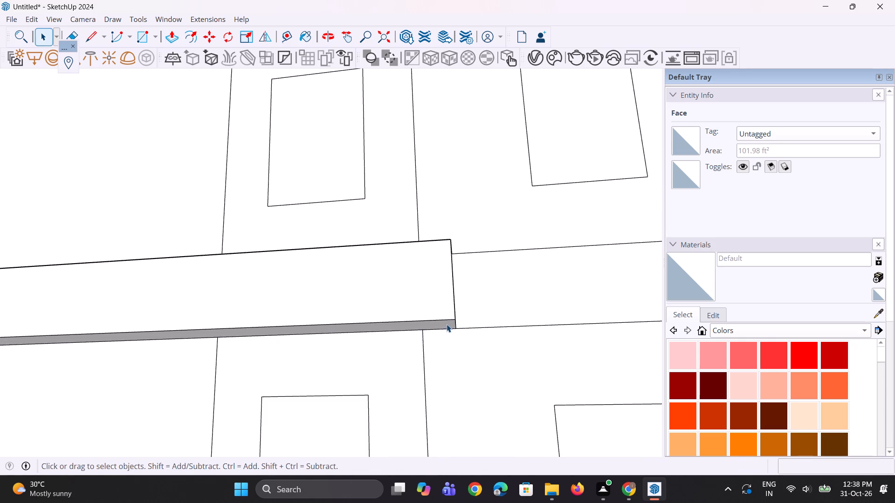
pyautogui.click(454, 322)
pyautogui.moveTo(449, 330); pyautogui.dragTo(450, 280, button='middle')
pyautogui.press('m')
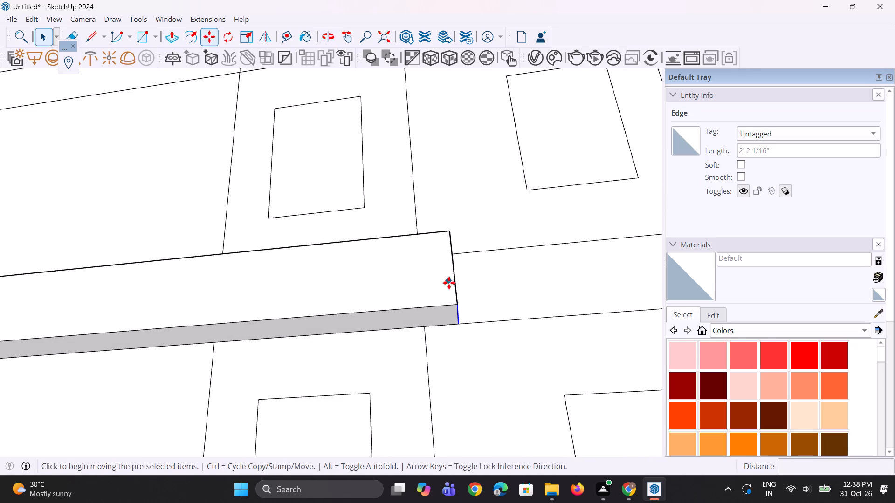
pyautogui.scroll(2, 447, 302)
pyautogui.click(457, 308)
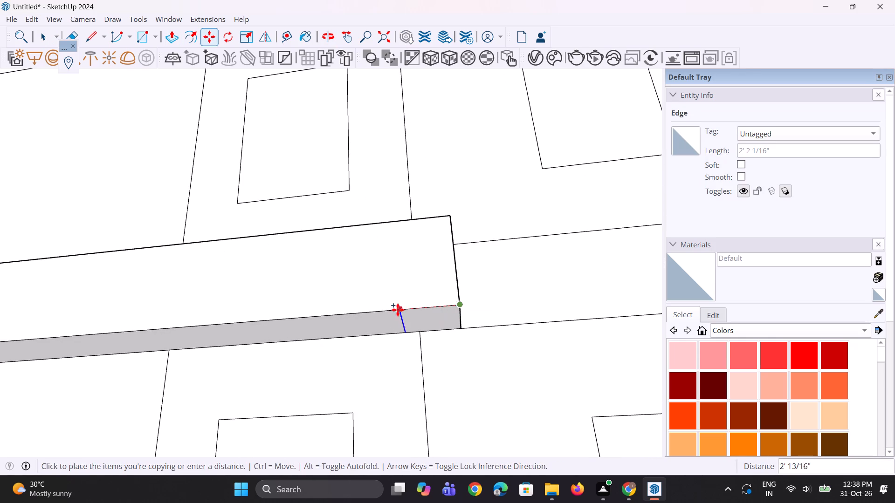
pyautogui.click(407, 314)
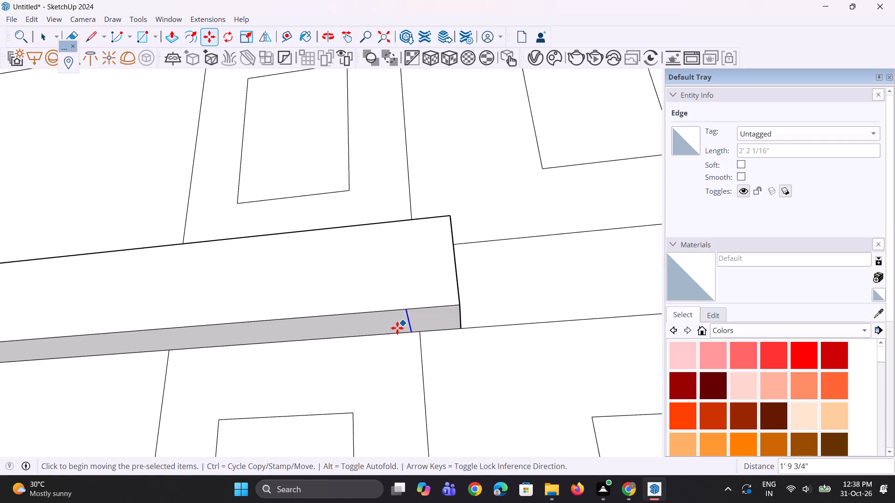
# Extrude the short underside face at the beam's end down 2 1/8" and another 13' 9 7/8", forming a leg to the lower band.
pyautogui.press('p')
pyautogui.click(429, 306)
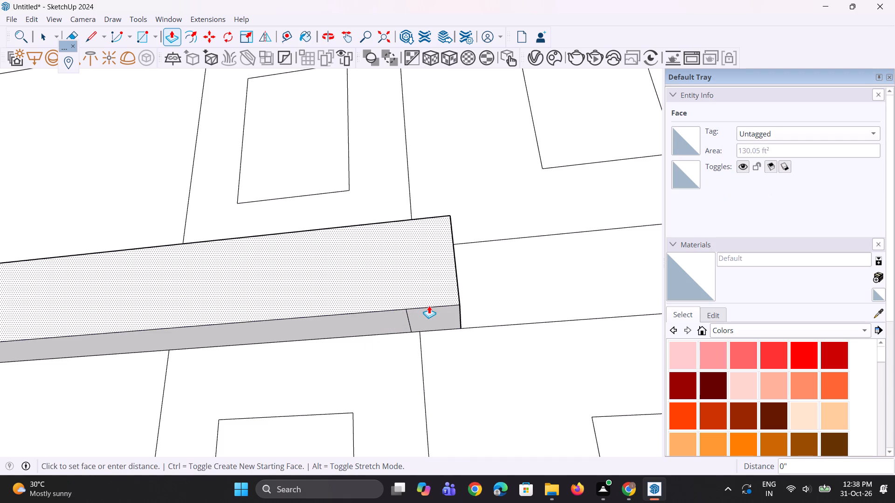
pyautogui.press('Escape')
pyautogui.moveTo(434, 318); pyautogui.dragTo(434, 323)
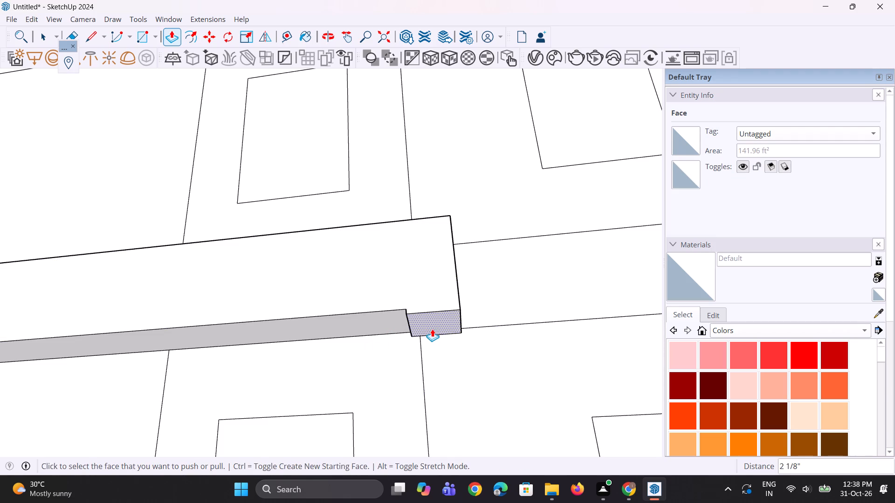
pyautogui.click(432, 329)
pyautogui.scroll(-7, 428, 350)
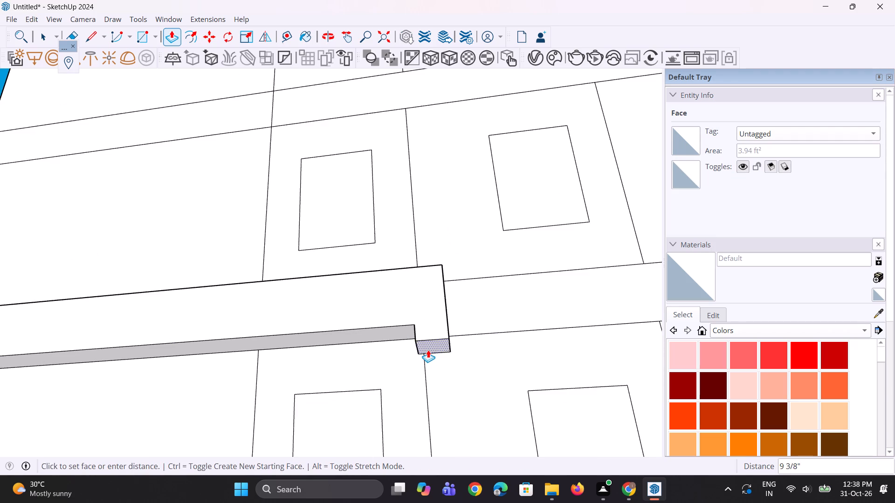
pyautogui.scroll(-15, 428, 350)
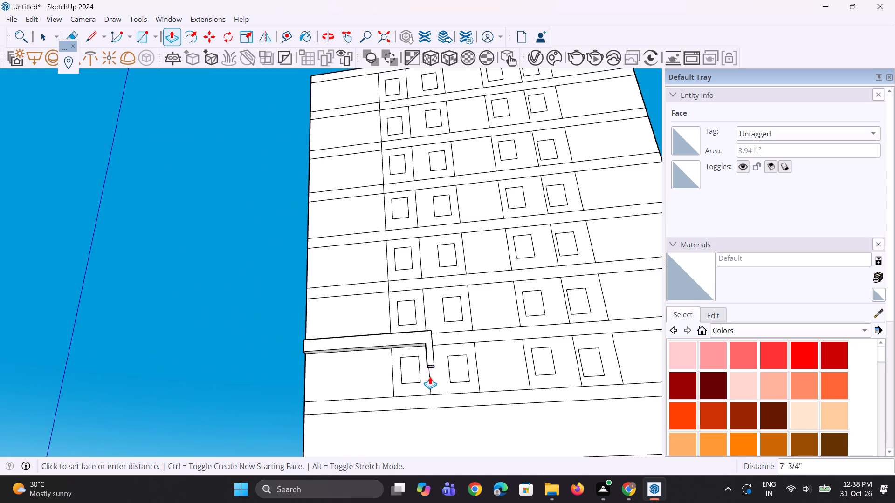
pyautogui.click(435, 400)
# Extrude the leg's bottom face downward as a new segment across the full depth of the band beneath the seventh storey.
pyautogui.scroll(2, 431, 394)
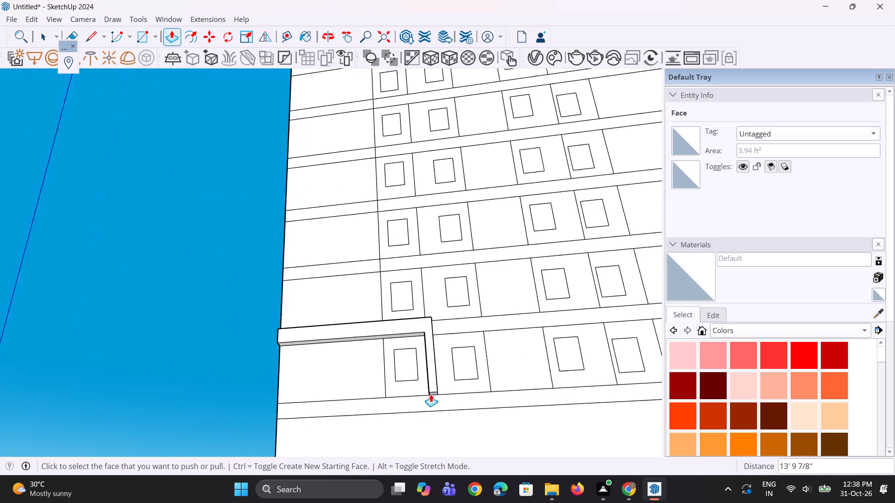
pyautogui.scroll(5, 431, 394)
pyautogui.click(431, 392)
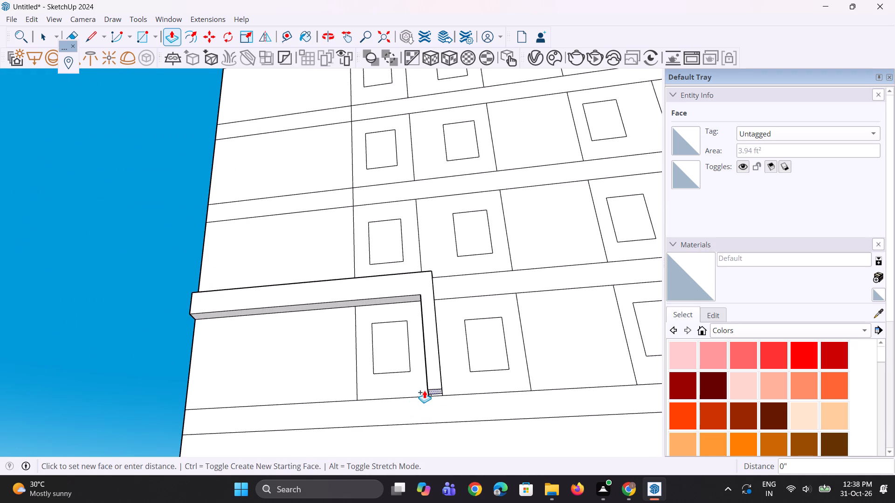
pyautogui.click(410, 422)
# Extend the lower segment's inner side face about 34' 8 5/16" to the building's left corner, forming the frame's bottom beam.
pyautogui.moveTo(393, 380); pyautogui.dragTo(482, 401, button='middle')
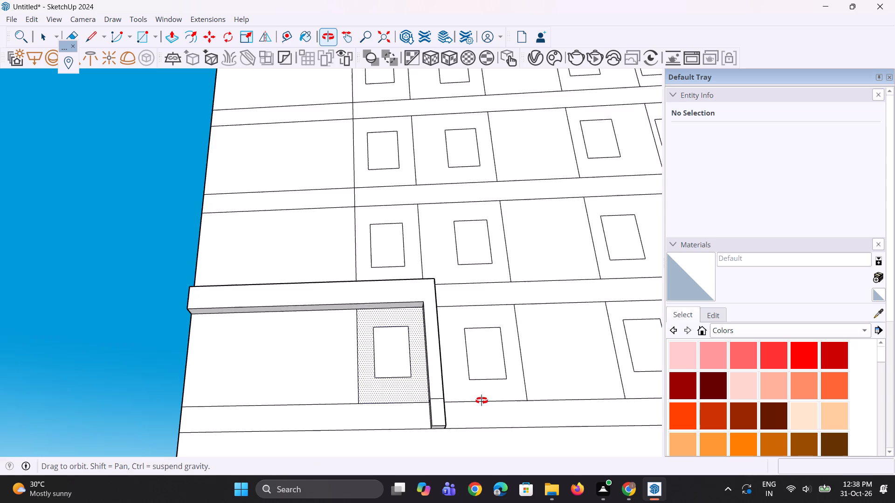
pyautogui.moveTo(482, 401); pyautogui.dragTo(525, 391, button='middle')
pyautogui.click(426, 418)
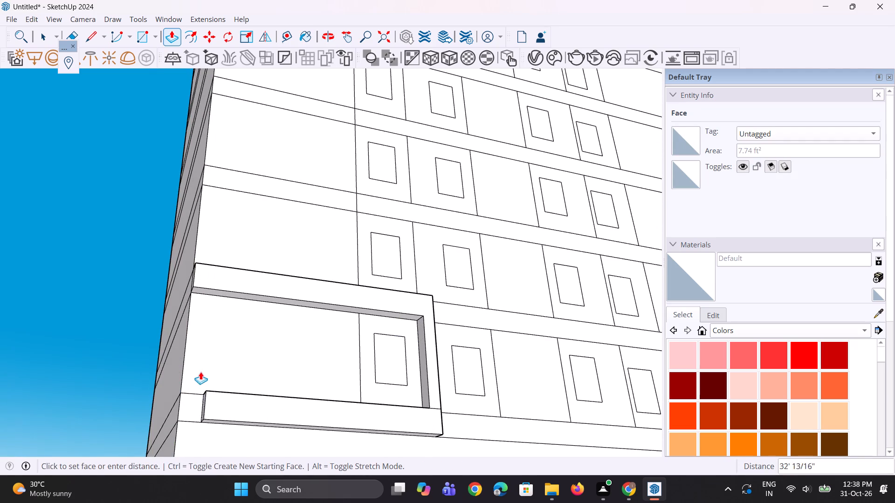
pyautogui.click(188, 327)
# Thicken the frame's vertical leg by pulling its inner face about 9 3/16" into the opening.
pyautogui.scroll(1, 451, 381)
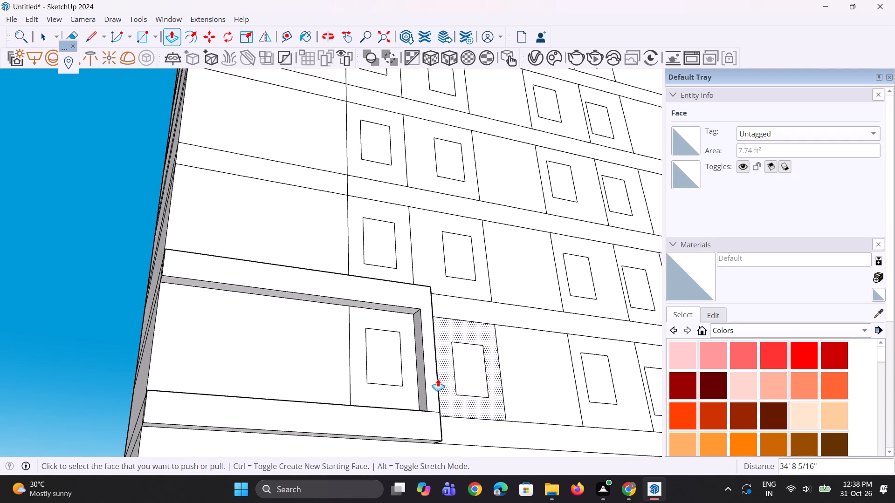
pyautogui.scroll(3, 406, 359)
pyautogui.click(424, 369)
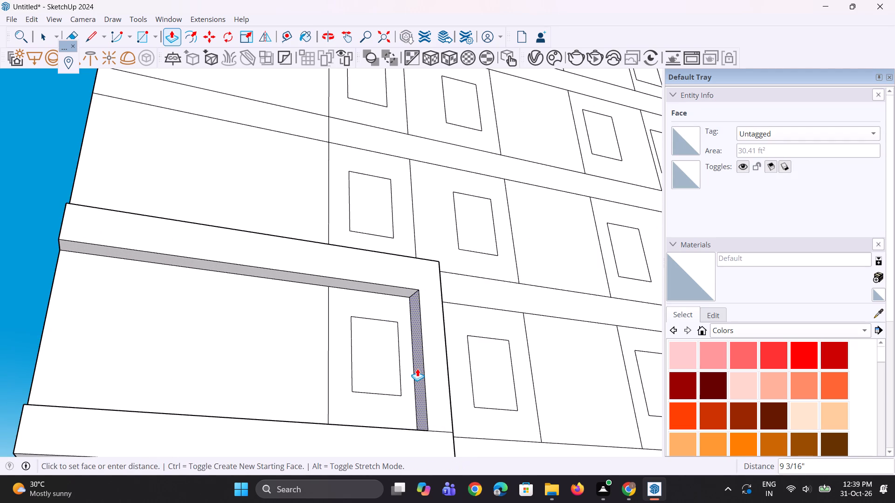
pyautogui.click(417, 368)
# Examine the projecting frame around the seventh storey's left bay from the front and the side.
pyautogui.scroll(-4, 292, 312)
pyautogui.scroll(1, 330, 286)
pyautogui.moveTo(319, 281); pyautogui.dragTo(280, 336, button='middle')
pyautogui.scroll(-1, 319, 282)
pyautogui.scroll(-2, 344, 317)
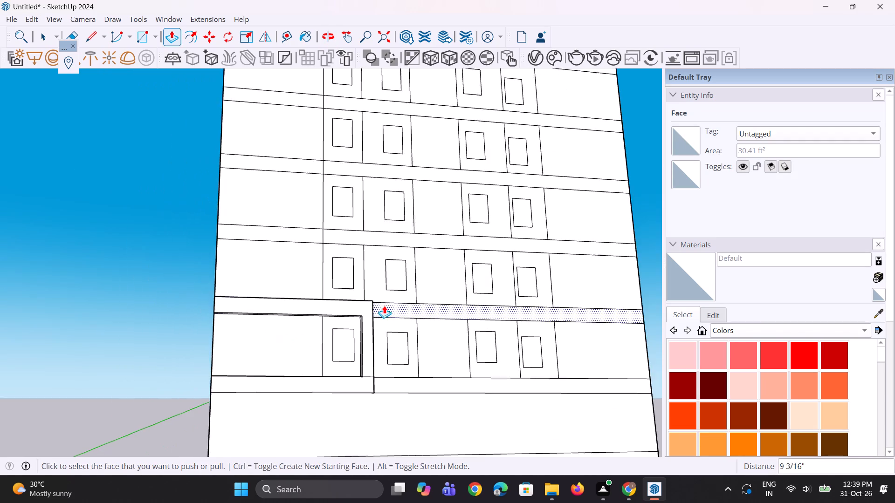
pyautogui.scroll(-4, 384, 306)
pyautogui.moveTo(343, 333); pyautogui.dragTo(290, 363, button='middle')
pyautogui.scroll(-1, 290, 363)
pyautogui.scroll(4, 347, 432)
pyautogui.scroll(3, 358, 360)
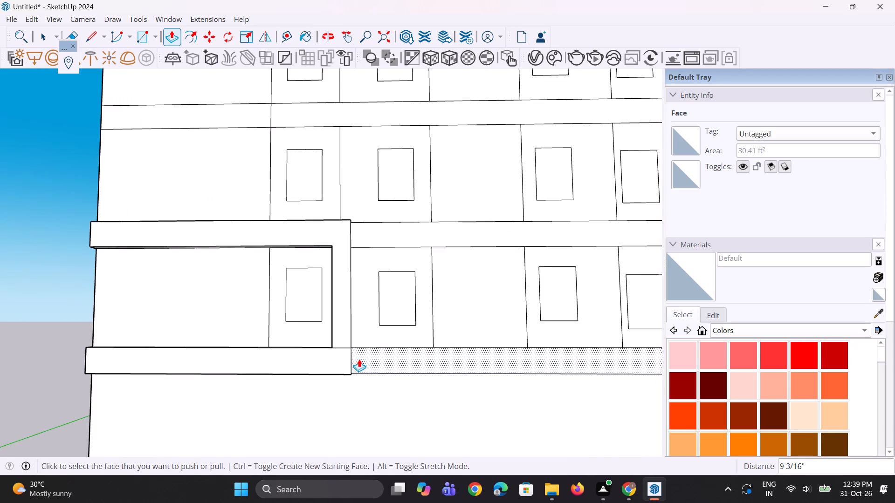
pyautogui.moveTo(359, 359); pyautogui.dragTo(219, 354, button='middle')
pyautogui.scroll(2, 253, 339)
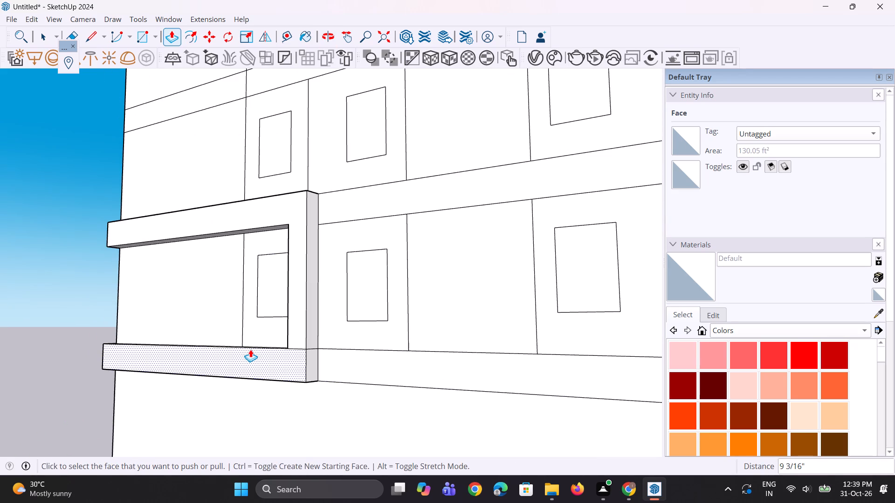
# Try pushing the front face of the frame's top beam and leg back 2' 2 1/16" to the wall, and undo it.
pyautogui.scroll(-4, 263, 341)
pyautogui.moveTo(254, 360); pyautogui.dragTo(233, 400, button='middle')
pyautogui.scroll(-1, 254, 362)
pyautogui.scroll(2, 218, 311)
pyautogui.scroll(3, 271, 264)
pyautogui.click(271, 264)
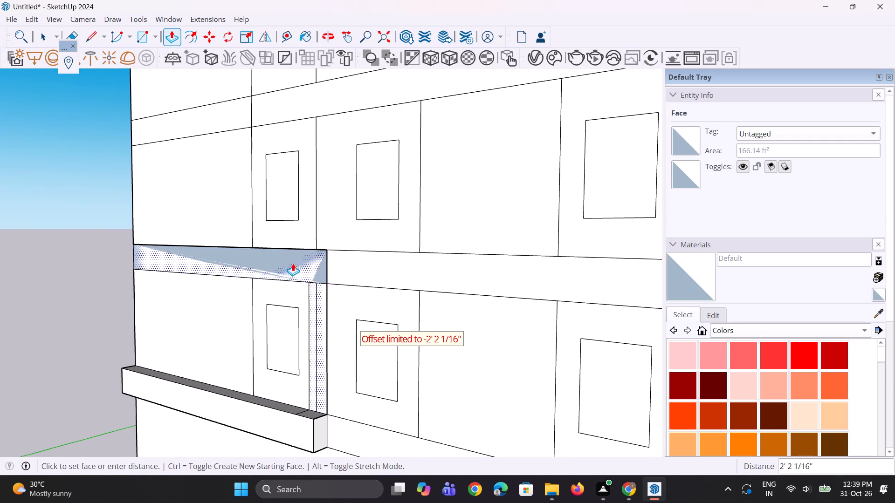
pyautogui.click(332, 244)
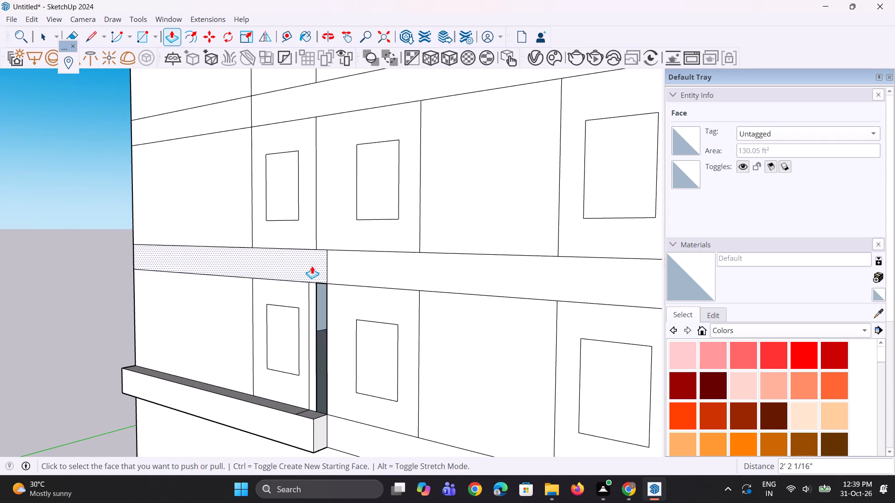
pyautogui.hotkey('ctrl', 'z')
# Push the front face of the frame's top beam and leg back 2' 2 1/16" to the wall plane.
pyautogui.scroll(1, 300, 280)
pyautogui.click(300, 274)
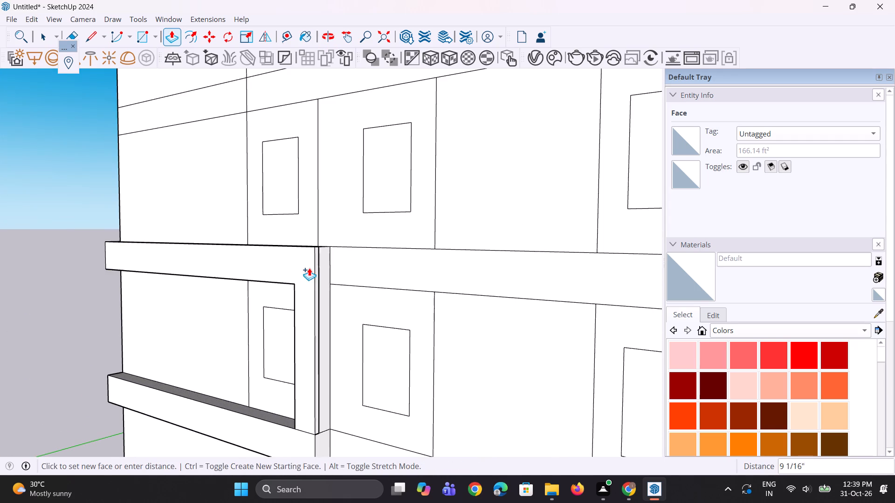
pyautogui.click(328, 255)
pyautogui.click(286, 256)
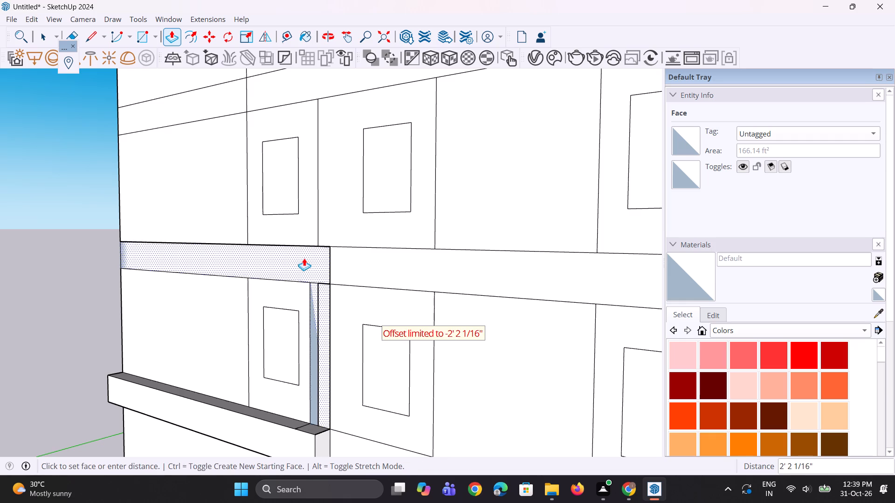
pyautogui.click(317, 256)
pyautogui.moveTo(302, 263); pyautogui.dragTo(408, 265, button='middle')
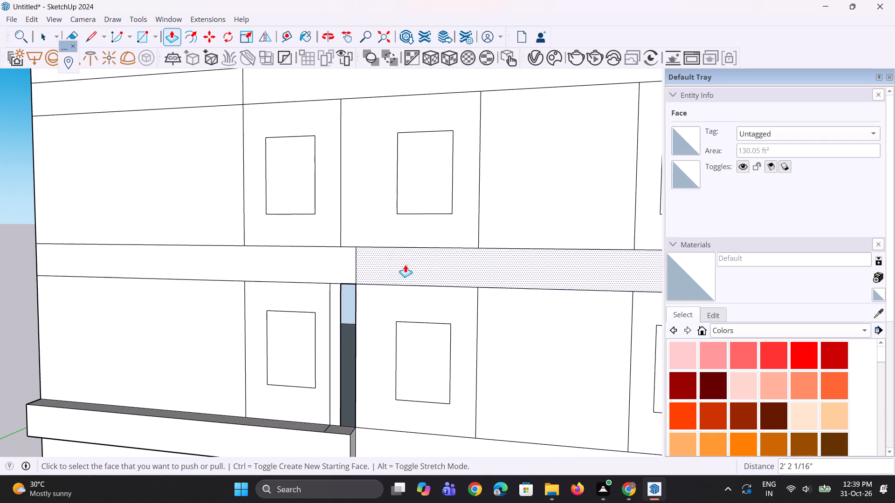
# Undo the last push, and draw a 3' 6 3/4" vertical line separating the frame's top beam from its leg.
pyautogui.hotkey('ctrl', 'z')
pyautogui.moveTo(327, 276); pyautogui.dragTo(358, 273, button='middle')
pyautogui.press('l')
pyautogui.scroll(2, 347, 276)
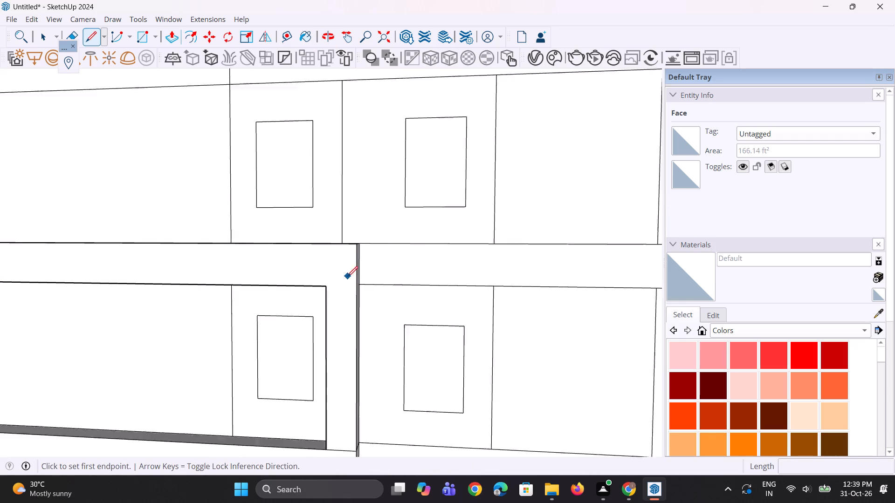
pyautogui.click(326, 285)
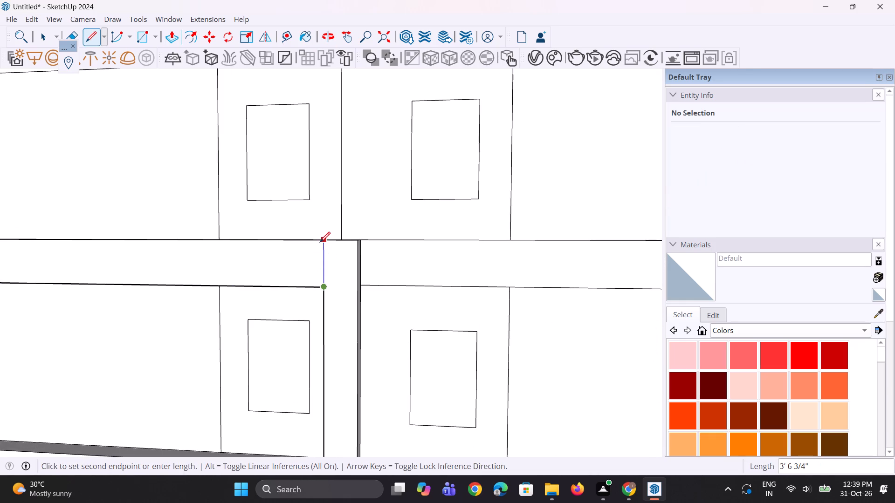
pyautogui.click(321, 241)
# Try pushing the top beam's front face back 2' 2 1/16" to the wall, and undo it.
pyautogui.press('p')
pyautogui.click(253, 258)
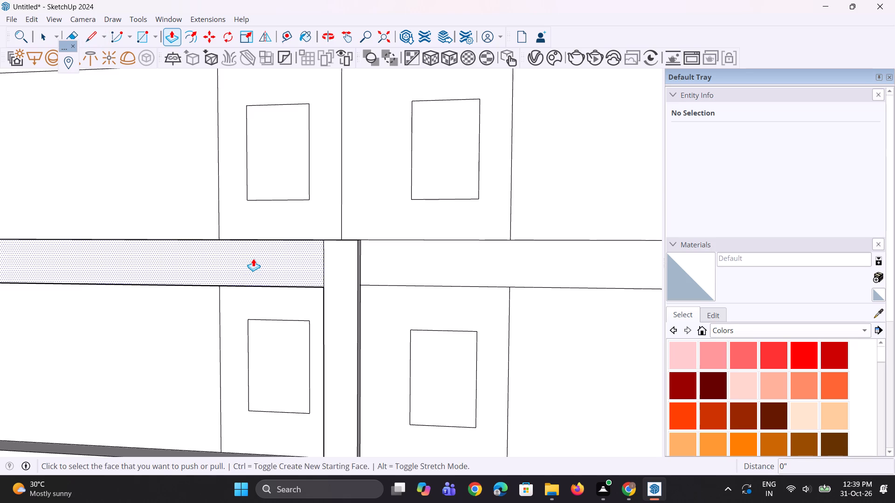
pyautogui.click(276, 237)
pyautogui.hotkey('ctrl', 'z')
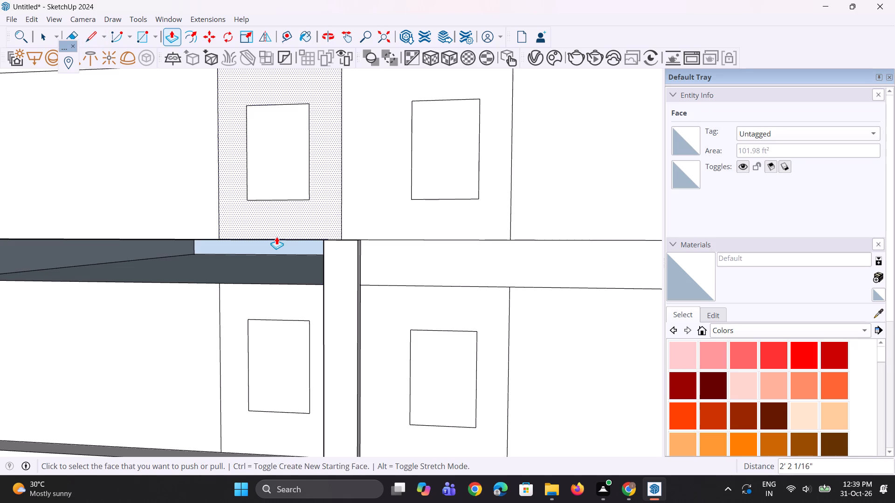
# Push the top beam's front face back 2' 2 1/16" to the wall, leaving the vertical leg projecting.
pyautogui.moveTo(258, 247); pyautogui.dragTo(258, 296, button='middle')
pyautogui.click(267, 264)
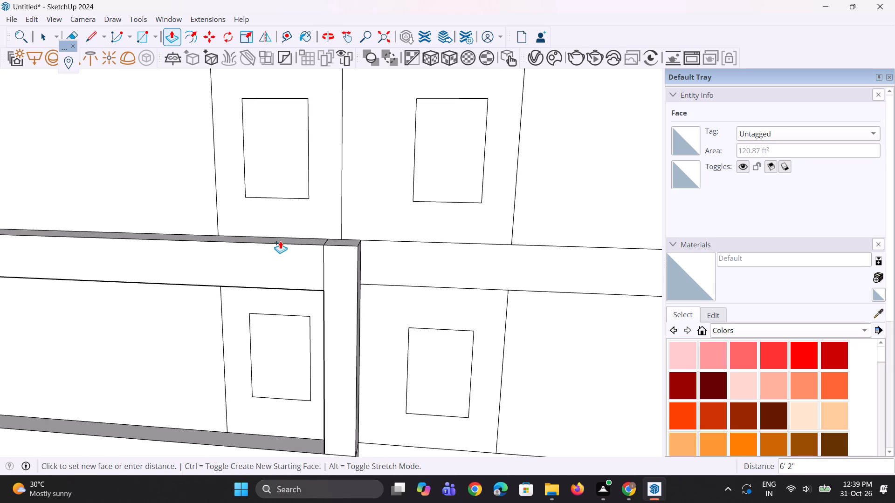
pyautogui.click(282, 239)
pyautogui.click(269, 262)
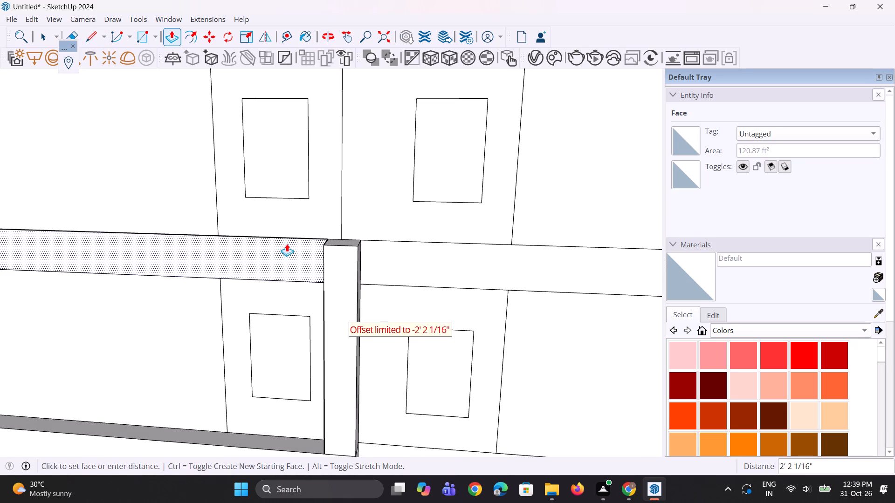
pyautogui.click(295, 235)
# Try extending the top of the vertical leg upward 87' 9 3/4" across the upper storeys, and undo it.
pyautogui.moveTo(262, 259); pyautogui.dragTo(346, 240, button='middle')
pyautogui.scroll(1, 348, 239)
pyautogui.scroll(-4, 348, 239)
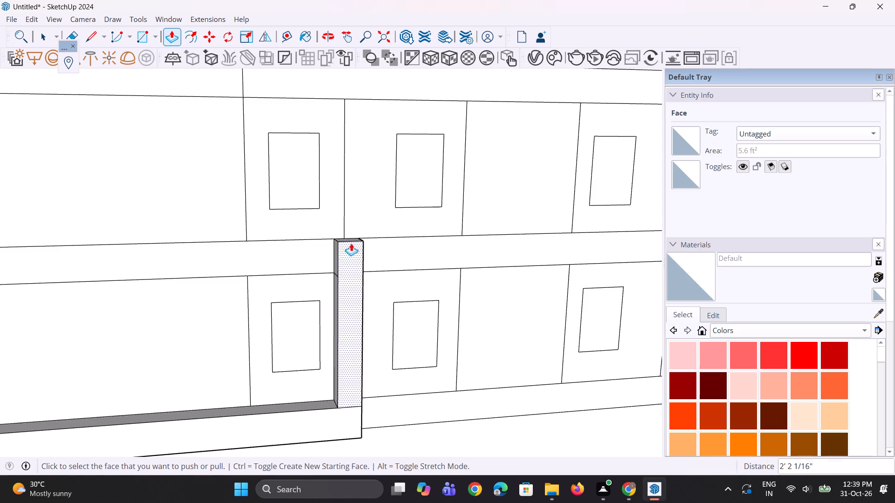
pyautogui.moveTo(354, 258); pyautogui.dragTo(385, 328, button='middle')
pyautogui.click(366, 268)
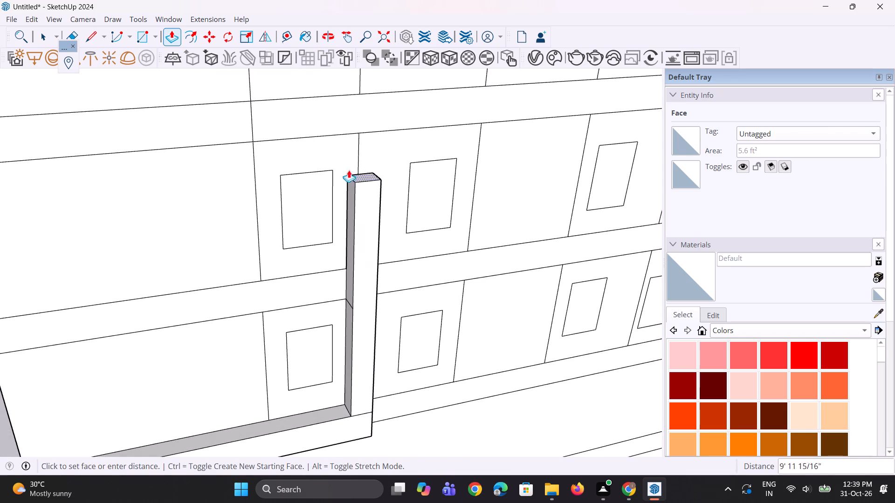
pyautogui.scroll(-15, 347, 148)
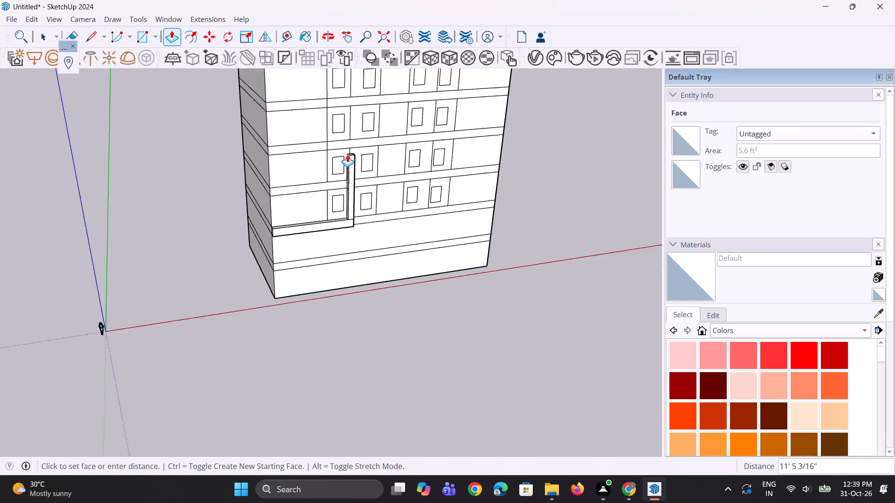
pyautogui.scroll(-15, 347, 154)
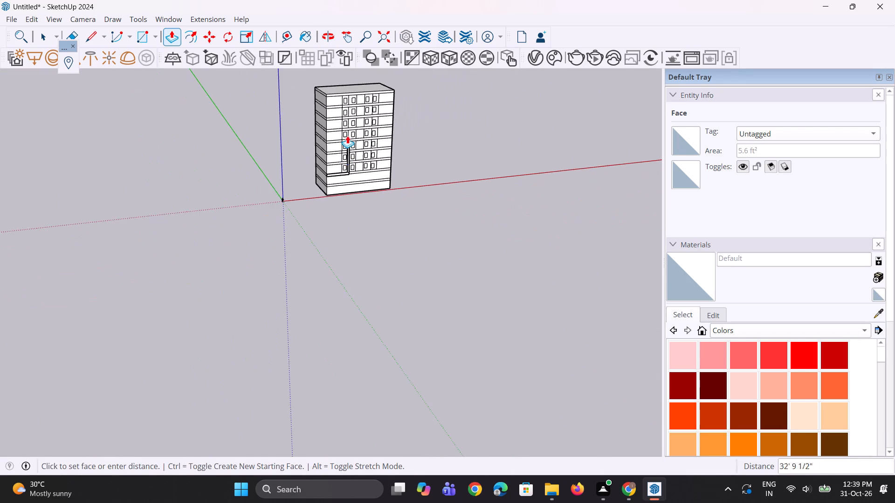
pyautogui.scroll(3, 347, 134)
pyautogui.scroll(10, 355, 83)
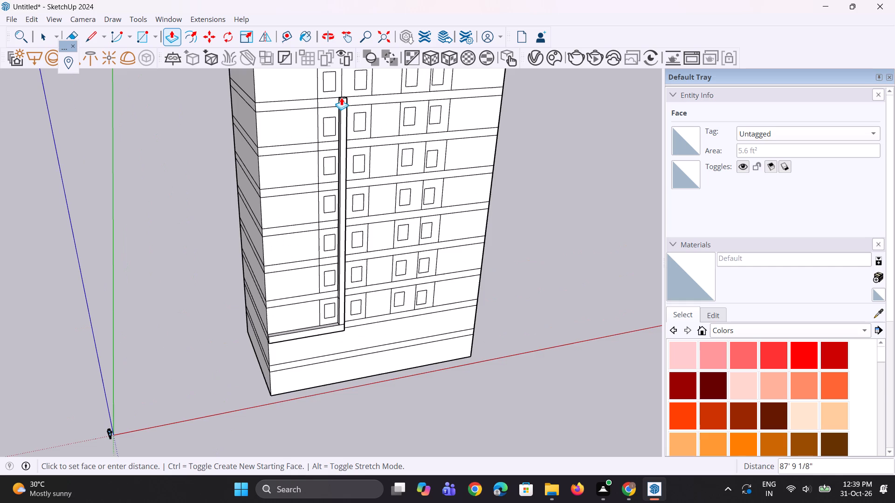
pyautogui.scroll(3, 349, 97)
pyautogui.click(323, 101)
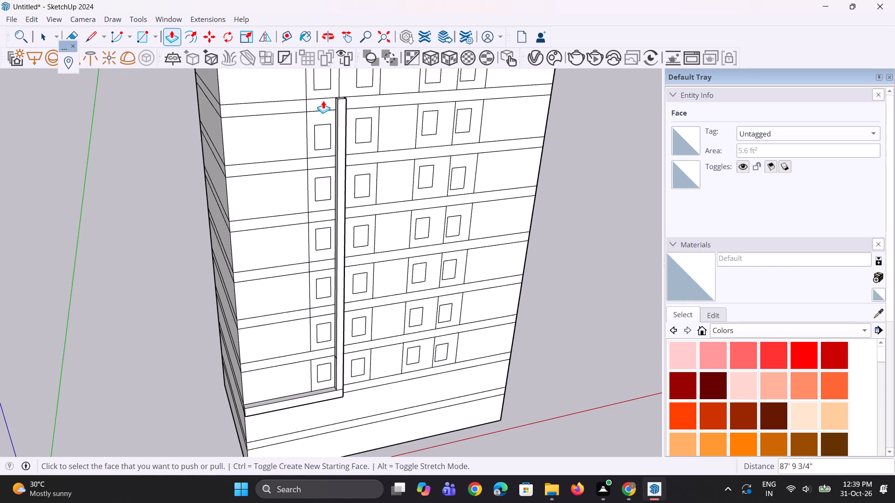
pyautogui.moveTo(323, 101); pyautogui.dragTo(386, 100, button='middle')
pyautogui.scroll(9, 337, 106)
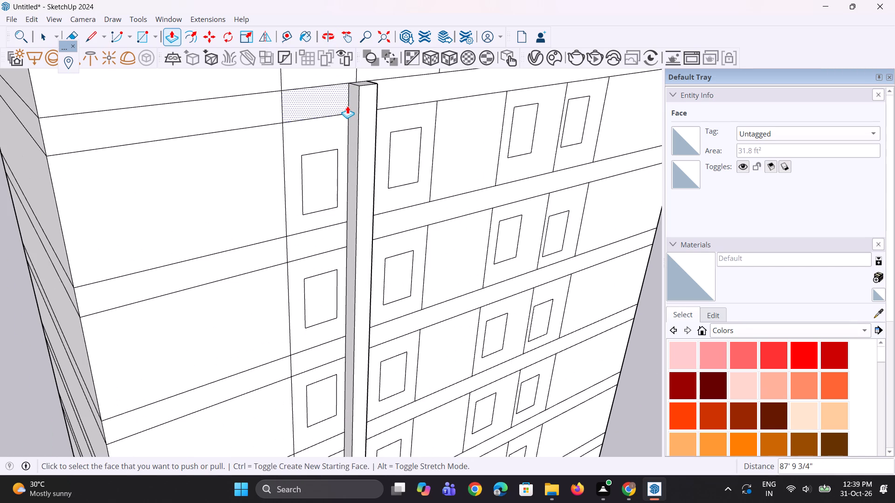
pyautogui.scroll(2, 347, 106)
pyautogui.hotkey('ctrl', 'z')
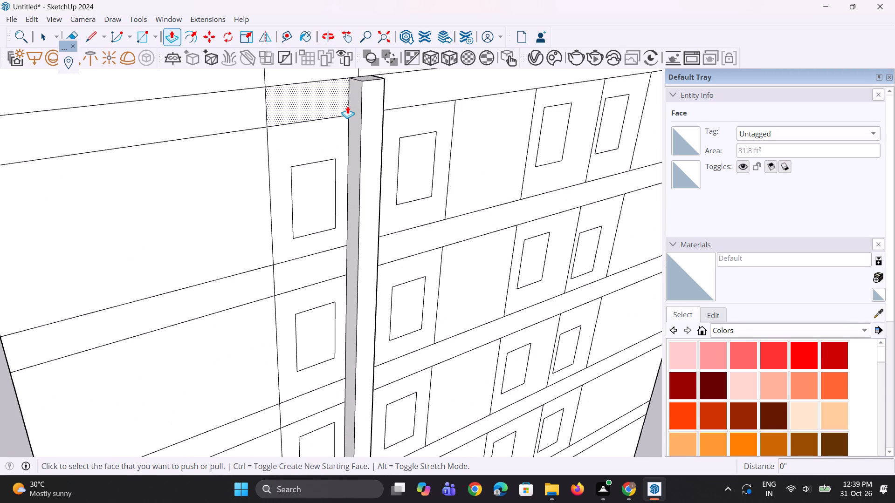
# Extend the vertical leg upward 84' 3" to the underside of the floor band below the top storey.
pyautogui.scroll(-13, 330, 100)
pyautogui.scroll(3, 322, 344)
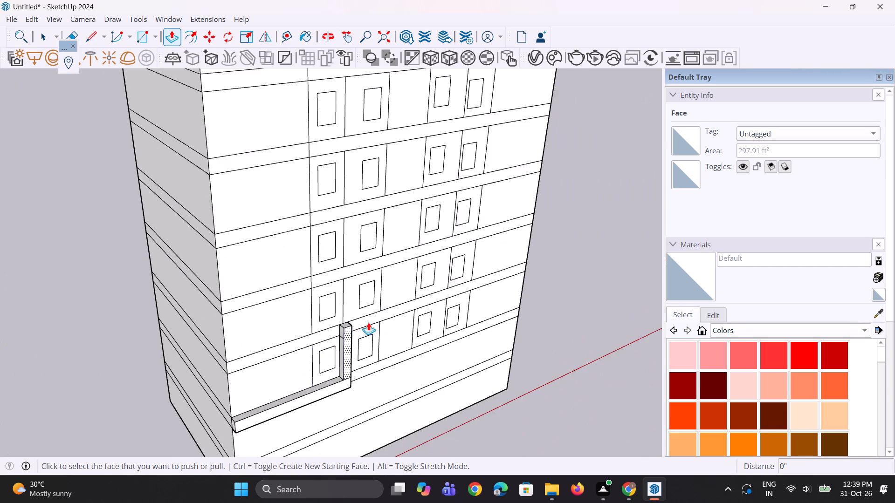
pyautogui.scroll(2, 368, 319)
pyautogui.click(342, 326)
pyautogui.scroll(-2, 357, 247)
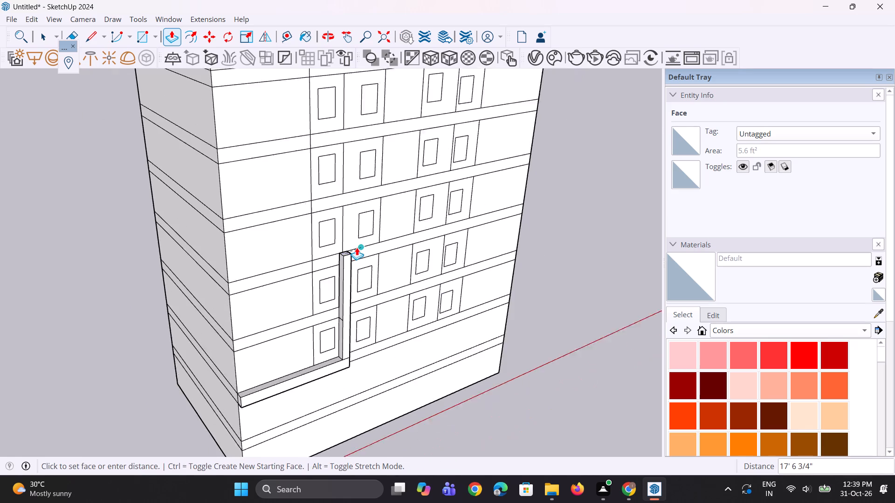
pyautogui.scroll(-11, 357, 247)
pyautogui.scroll(3, 353, 170)
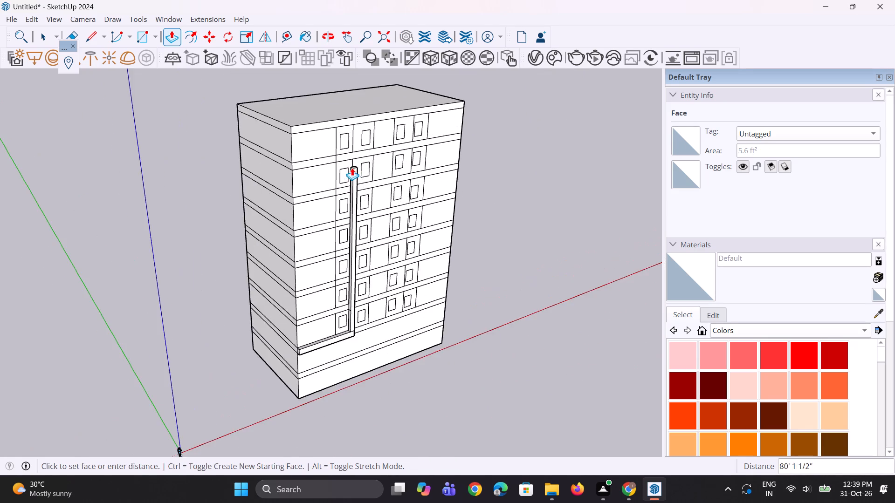
pyautogui.scroll(2, 352, 168)
pyautogui.click(346, 160)
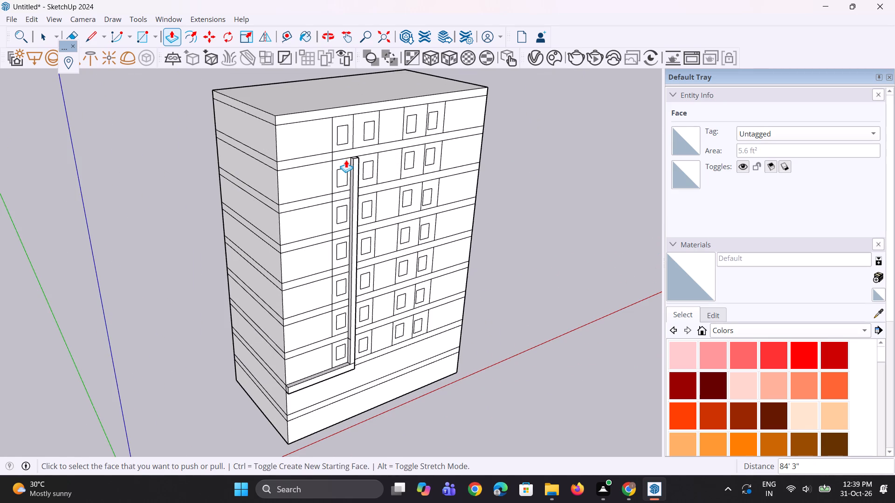
# Extrude the leg's top face a further 3' 6 3/4" as a separate block matching the floor band's height.
pyautogui.scroll(14, 348, 160)
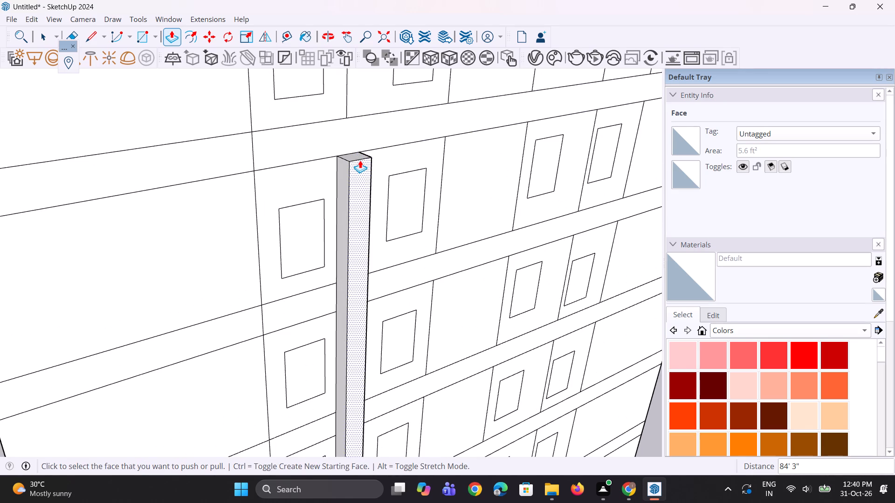
pyautogui.click(360, 158)
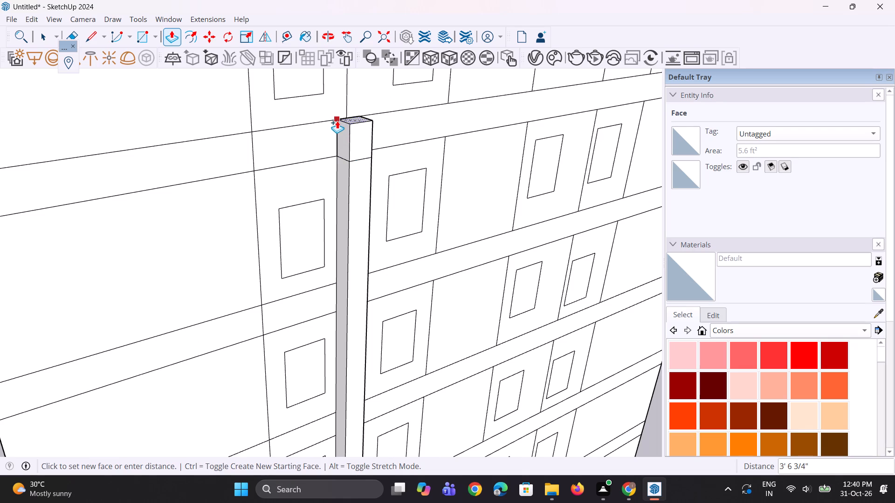
pyautogui.click(337, 120)
# Pull the top block's inner side face out 8' 11 1/8", and extend it 25' more to the building's left corner.
pyautogui.click(343, 139)
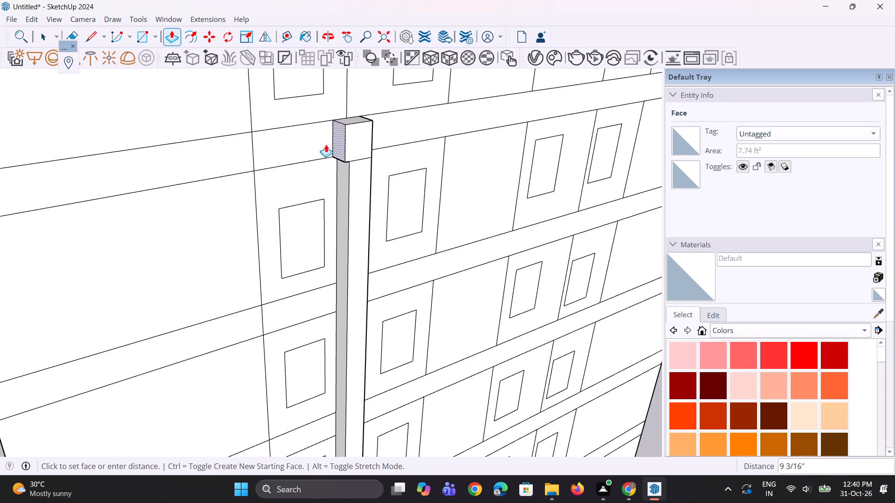
pyautogui.scroll(-8, 320, 145)
pyautogui.click(182, 190)
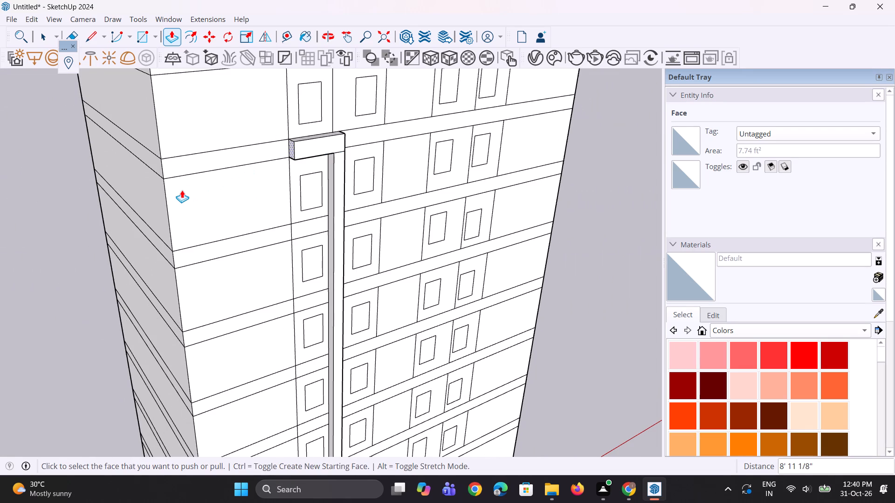
pyautogui.scroll(1, 299, 155)
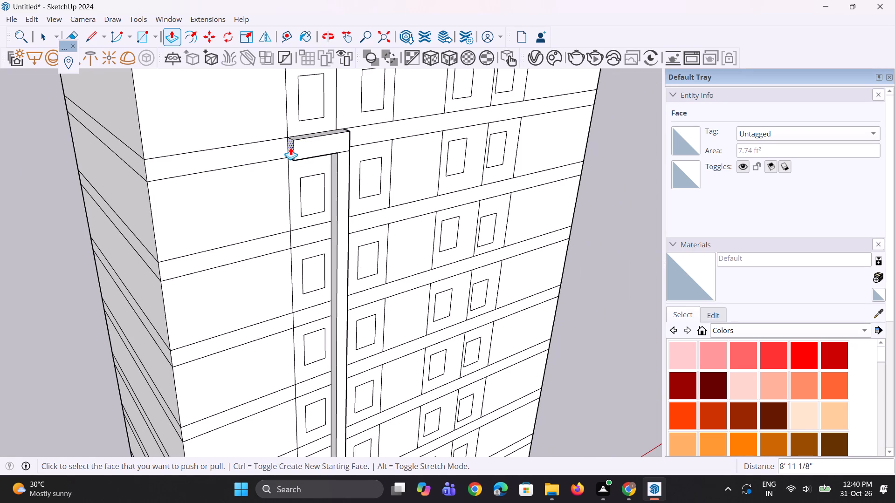
pyautogui.click(290, 147)
pyautogui.click(156, 233)
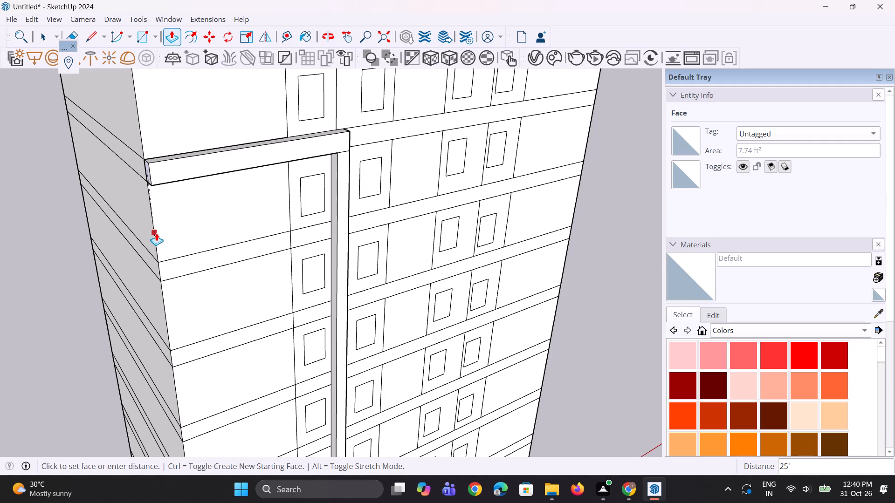
# Widen the vertical leg by pulling its outer side face 1' 1 5/8" towards the right-hand windows.
pyautogui.moveTo(303, 215); pyautogui.dragTo(213, 172, button='middle')
pyautogui.scroll(-3, 322, 168)
pyautogui.moveTo(311, 190); pyautogui.dragTo(88, 202, button='middle')
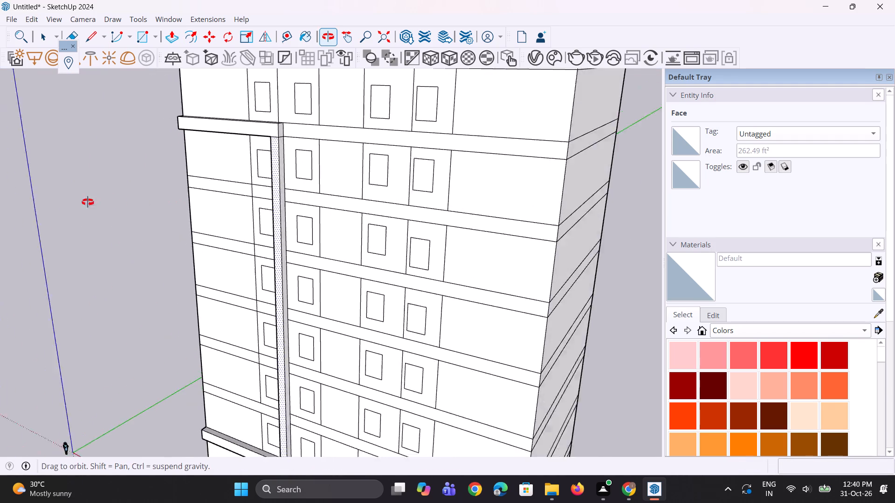
pyautogui.moveTo(88, 202); pyautogui.dragTo(82, 202, button='middle')
pyautogui.scroll(1, 265, 237)
pyautogui.scroll(2, 281, 196)
pyautogui.scroll(2, 271, 132)
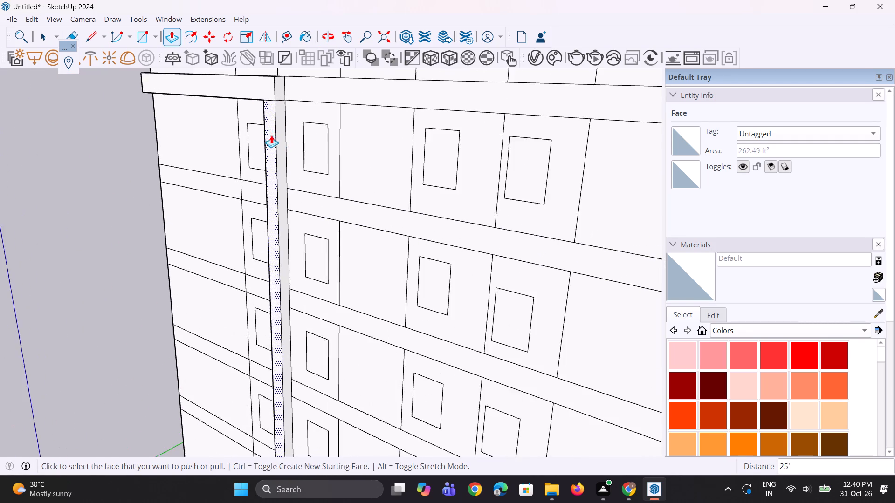
pyautogui.scroll(1, 271, 135)
pyautogui.click(279, 146)
pyautogui.click(284, 151)
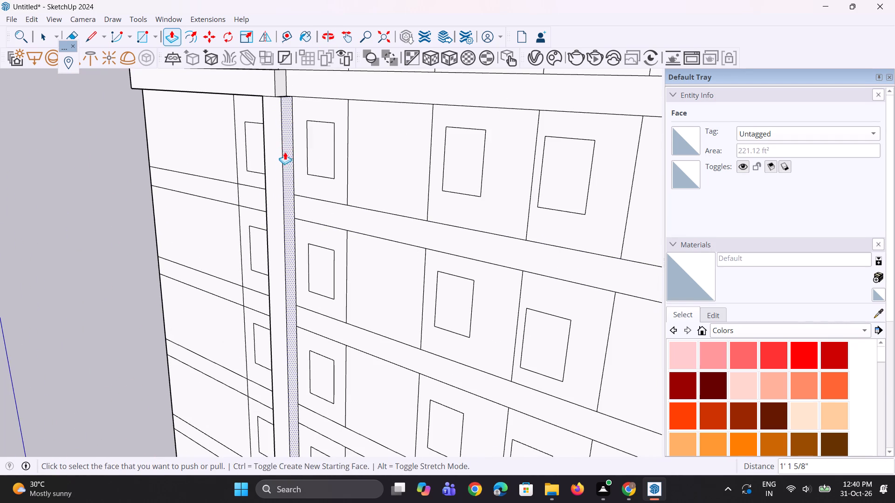
# Extend the top and bottom beams' right end faces by the same 1' 1 5/8", flush with the widened leg.
pyautogui.doubleClick(279, 84)
pyautogui.scroll(-4, 293, 127)
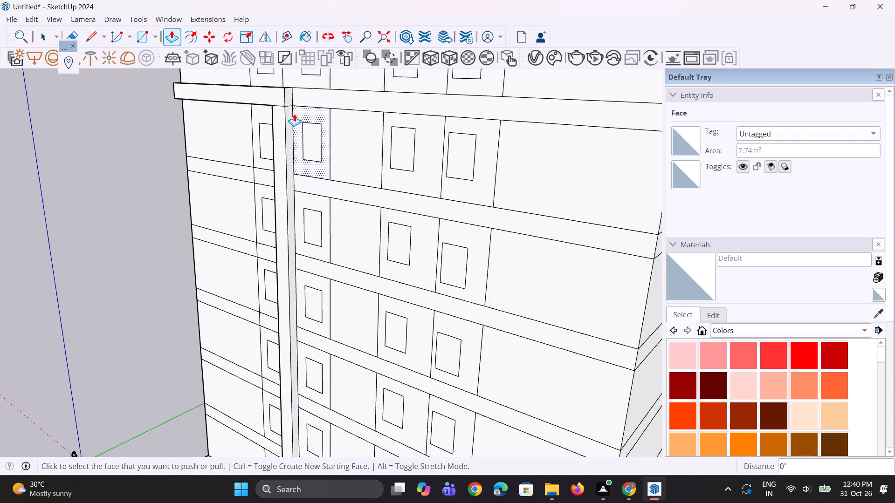
pyautogui.scroll(-8, 294, 114)
pyautogui.scroll(6, 310, 336)
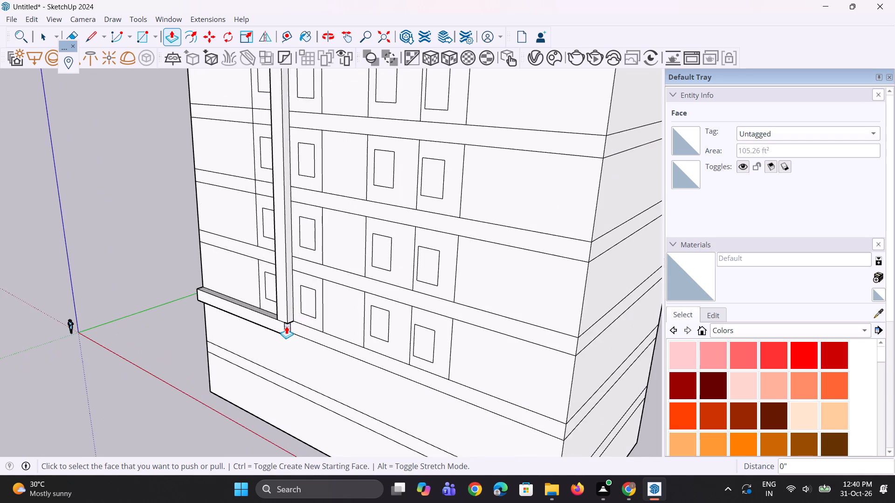
pyautogui.scroll(3, 286, 326)
pyautogui.doubleClick(287, 327)
# Erase the seam lines between the leg and the bottom beam on the frame's front and outer side faces.
pyautogui.moveTo(287, 327); pyautogui.dragTo(348, 313, button='middle')
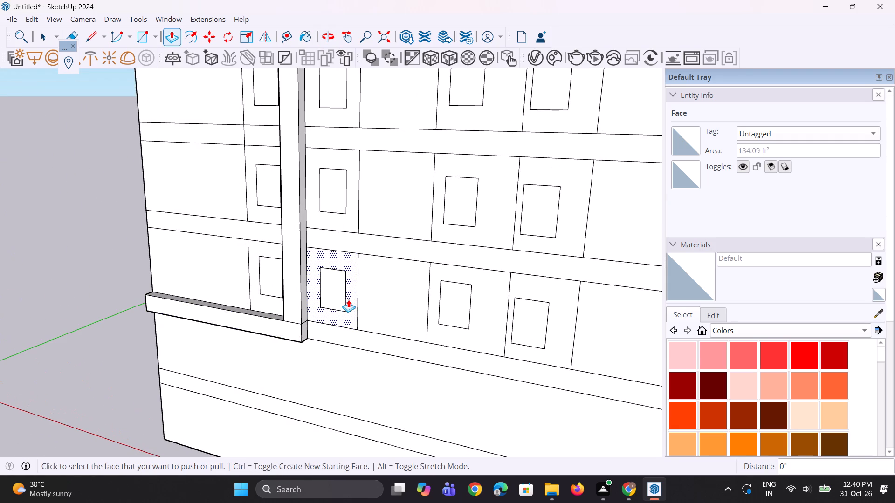
pyautogui.scroll(2, 349, 294)
pyautogui.scroll(5, 275, 340)
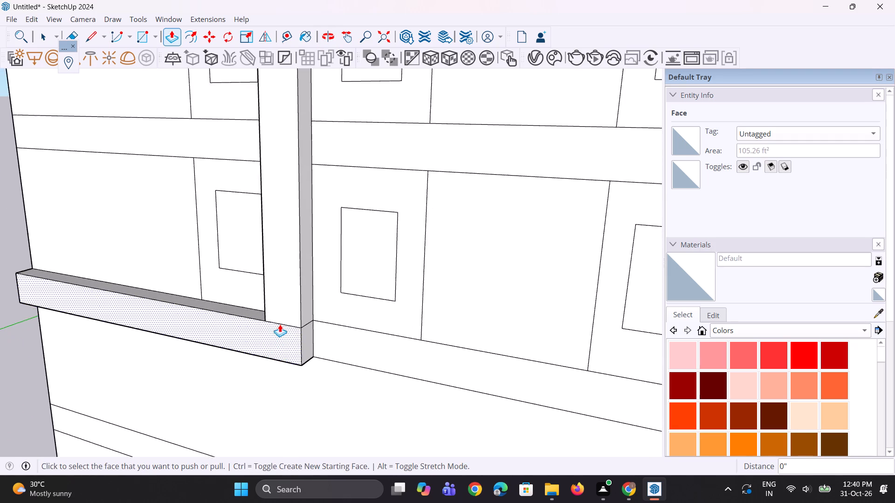
pyautogui.scroll(1, 280, 324)
pyautogui.press('e')
pyautogui.moveTo(281, 318); pyautogui.dragTo(285, 327)
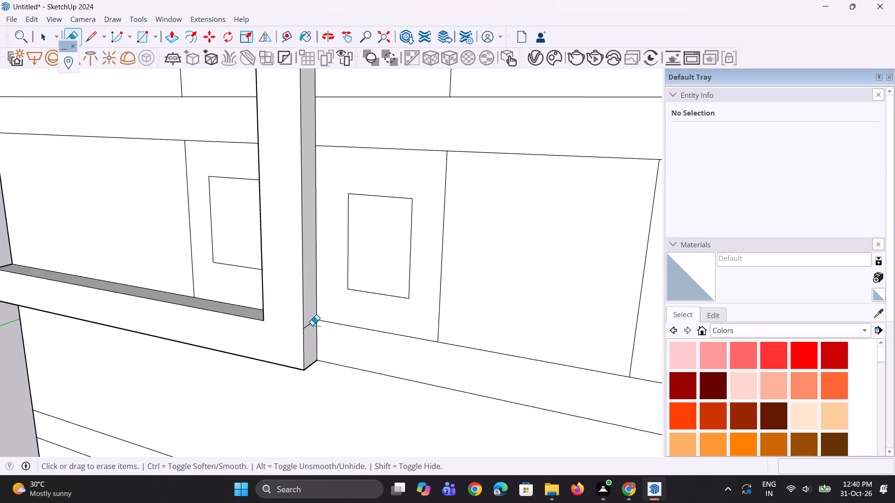
pyautogui.click(312, 325)
# Erase the seam lines between the vertical leg and the top beam on the left frame's front and outer side faces.
pyautogui.scroll(-16, 310, 358)
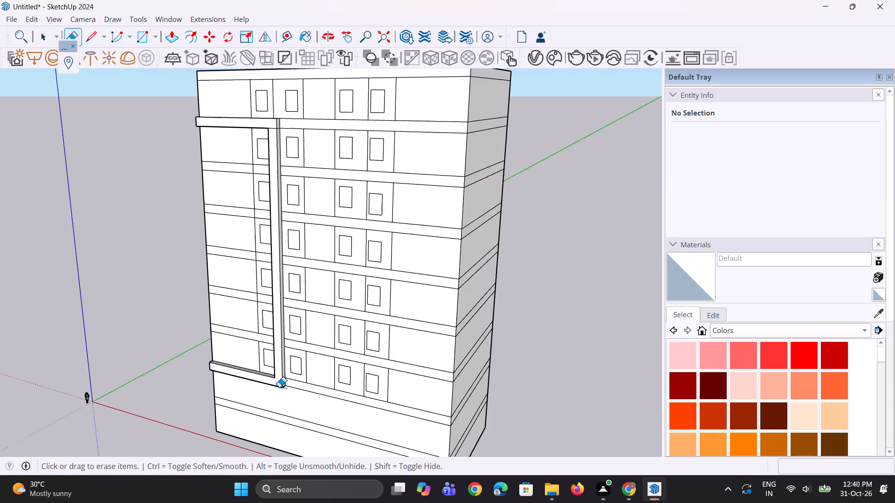
pyautogui.scroll(-4, 279, 387)
pyautogui.scroll(3, 307, 239)
pyautogui.scroll(5, 250, 199)
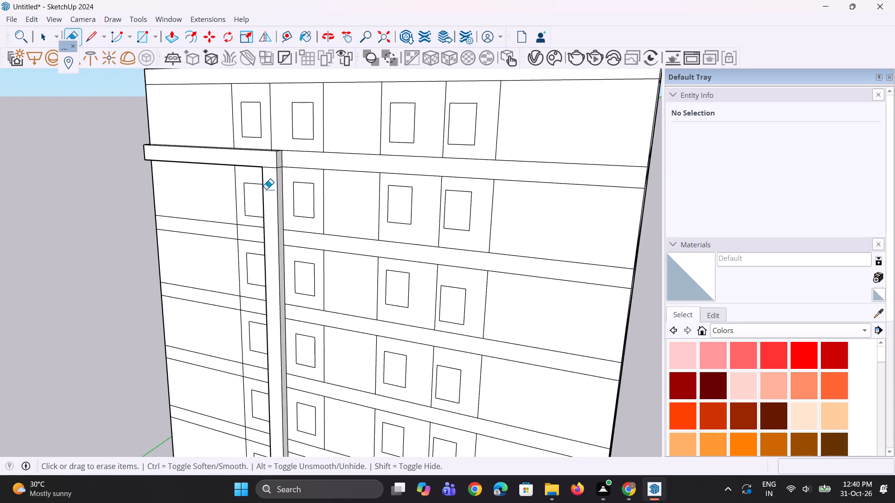
pyautogui.scroll(6, 267, 184)
pyautogui.moveTo(277, 153); pyautogui.dragTo(279, 162)
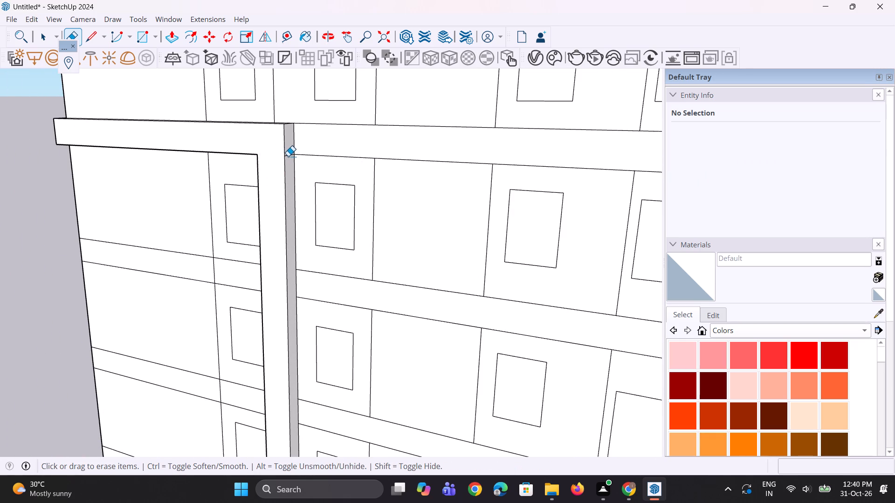
pyautogui.click(288, 156)
pyautogui.moveTo(208, 199); pyautogui.dragTo(253, 190, button='middle')
pyautogui.scroll(-4, 264, 218)
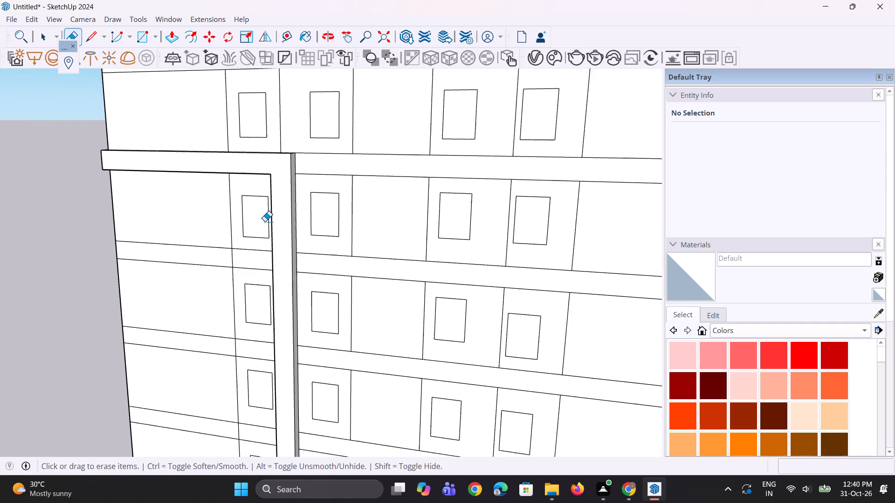
# Pull the left frame's continuous front face slightly further out from the facade.
pyautogui.moveTo(260, 225); pyautogui.dragTo(174, 248, button='middle')
pyautogui.scroll(1, 215, 210)
pyautogui.press('p')
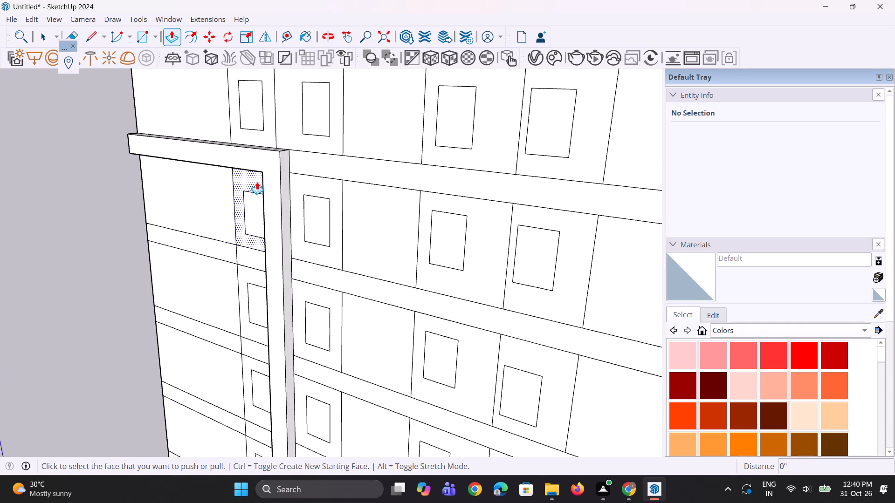
pyautogui.click(274, 171)
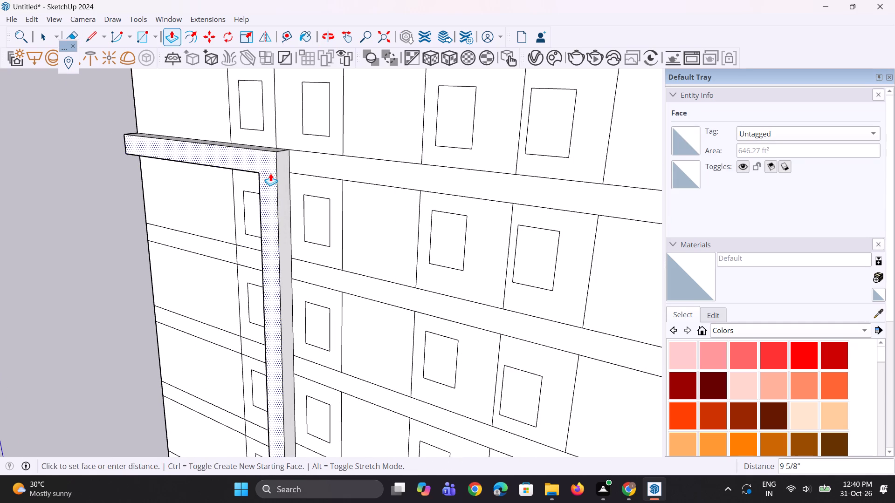
pyautogui.click(269, 174)
pyautogui.press('space')
pyautogui.press('space')
pyautogui.click(69, 194)
# Erase the leftover seam line across the inner side face of the left frame's vertical leg, near the lowest window.
pyautogui.moveTo(88, 208); pyautogui.dragTo(123, 218, button='middle')
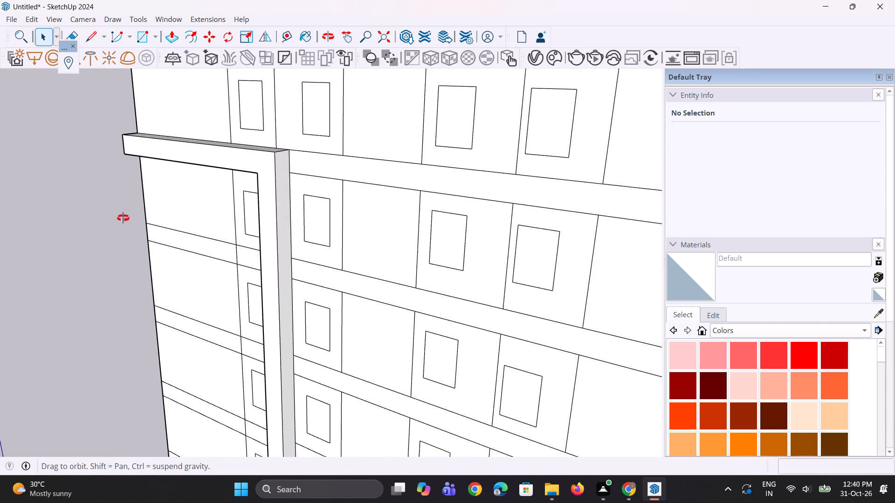
pyautogui.moveTo(123, 218); pyautogui.dragTo(212, 225, button='middle')
pyautogui.scroll(-10, 236, 165)
pyautogui.moveTo(224, 232); pyautogui.dragTo(379, 190, button='middle')
pyautogui.scroll(-1, 289, 265)
pyautogui.scroll(10, 259, 389)
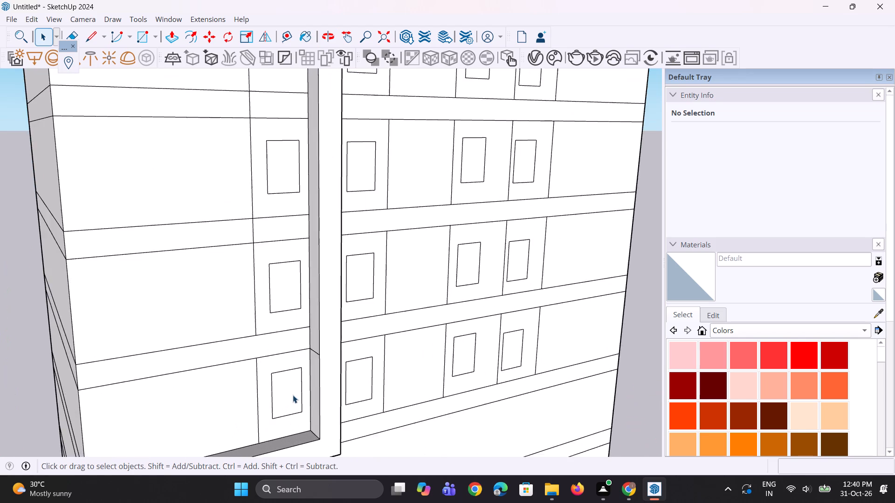
pyautogui.scroll(3, 293, 395)
pyautogui.press('e')
pyautogui.scroll(4, 321, 370)
pyautogui.click(326, 323)
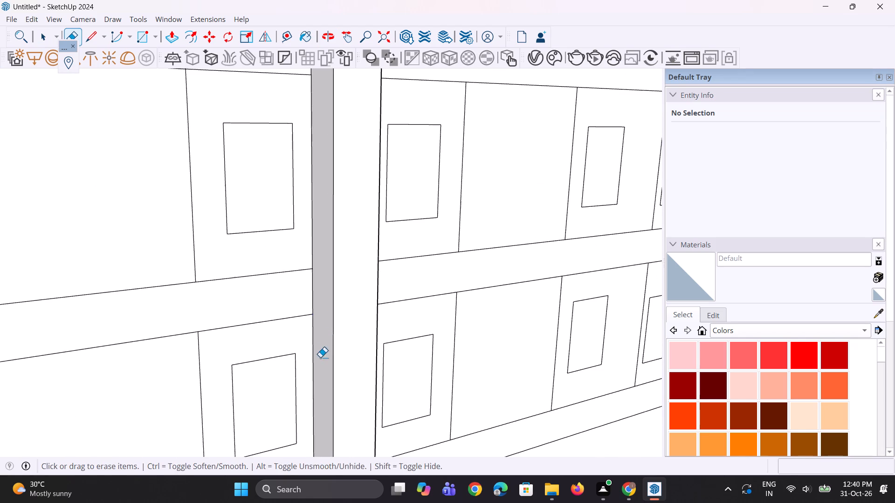
pyautogui.moveTo(320, 357); pyautogui.dragTo(299, 358, button='middle')
pyautogui.scroll(-5, 304, 352)
pyautogui.moveTo(312, 348); pyautogui.dragTo(266, 367, button='middle')
pyautogui.press('space')
pyautogui.scroll(-6, 317, 337)
pyautogui.press('space')
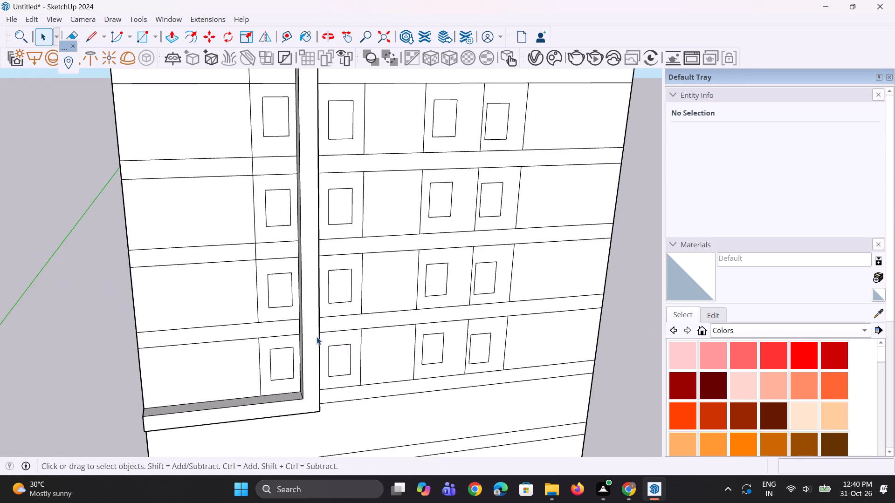
pyautogui.press('space')
# Examine the completed left frame against the whole facade from the front and from an angle.
pyautogui.moveTo(315, 336); pyautogui.dragTo(273, 251, button='middle')
pyautogui.scroll(-9, 351, 396)
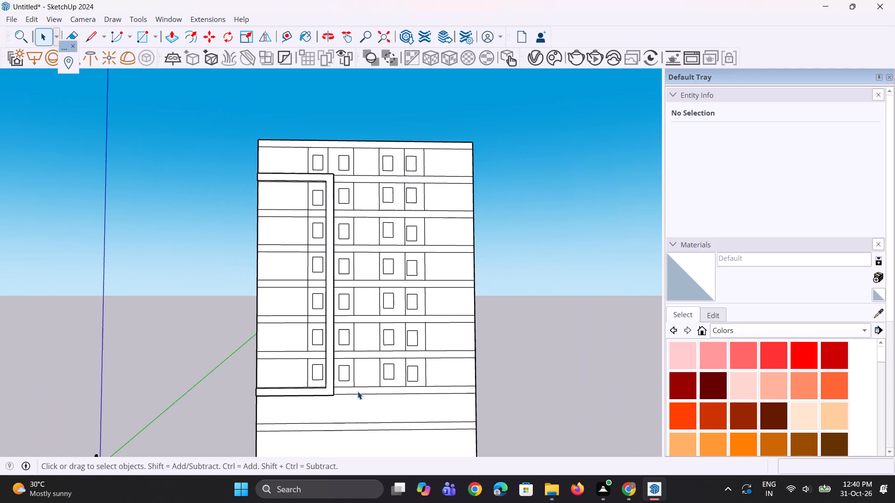
pyautogui.moveTo(439, 350); pyautogui.dragTo(326, 416, button='middle')
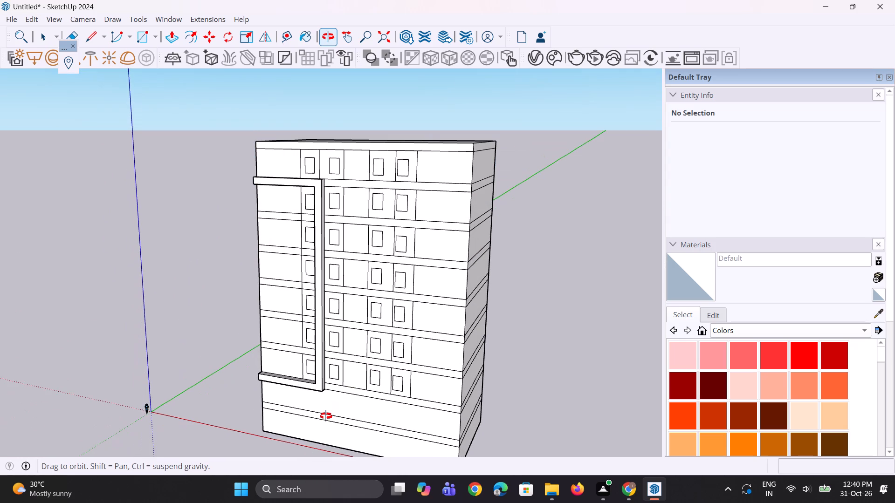
pyautogui.moveTo(326, 416); pyautogui.dragTo(324, 421, button='middle')
pyautogui.scroll(-3, 323, 421)
pyautogui.scroll(1, 362, 273)
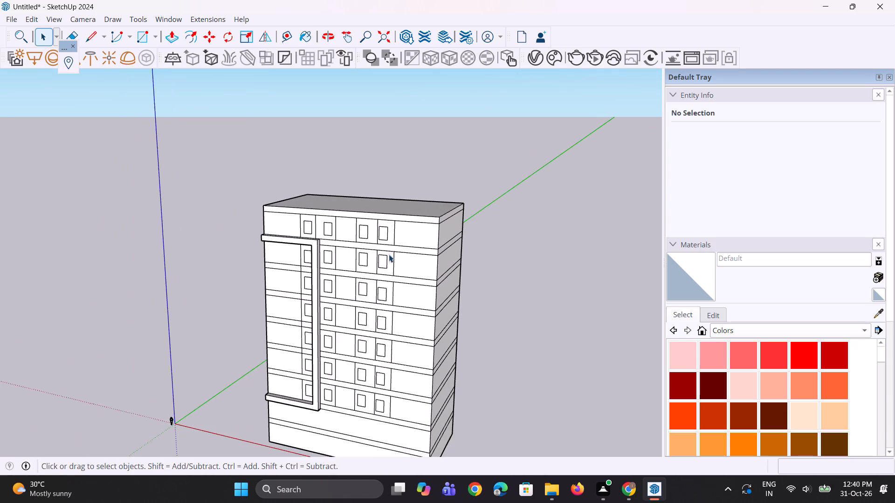
pyautogui.scroll(2, 395, 250)
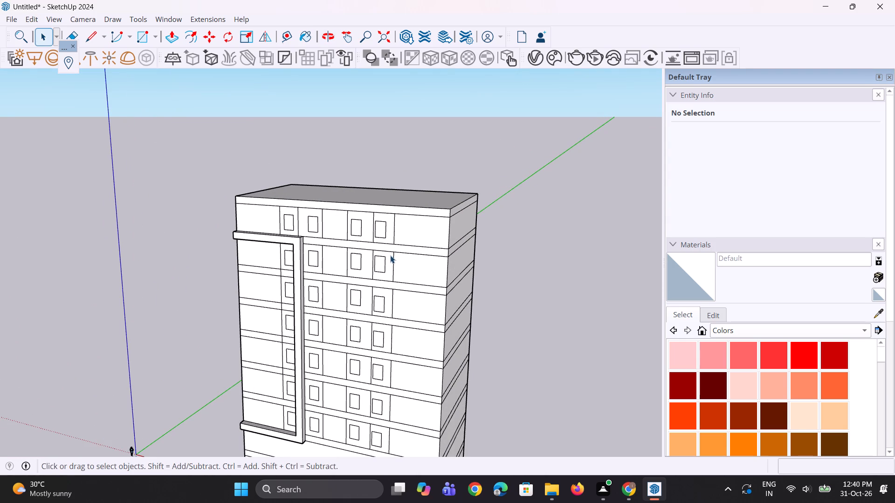
# Draw a 3' 6 3/4" line across the floor band below the top storey, continuing the right-hand bay's vertical edge line.
pyautogui.press(';')
pyautogui.press('l')
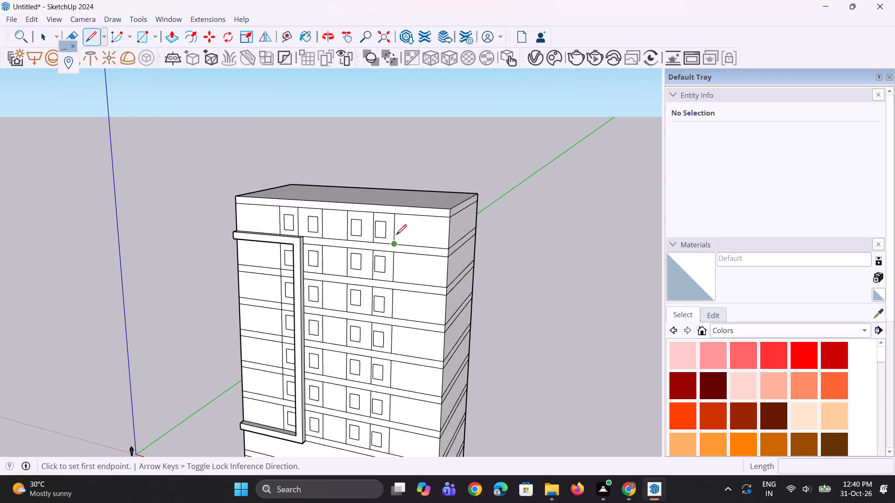
pyautogui.scroll(9, 396, 235)
pyautogui.click(395, 246)
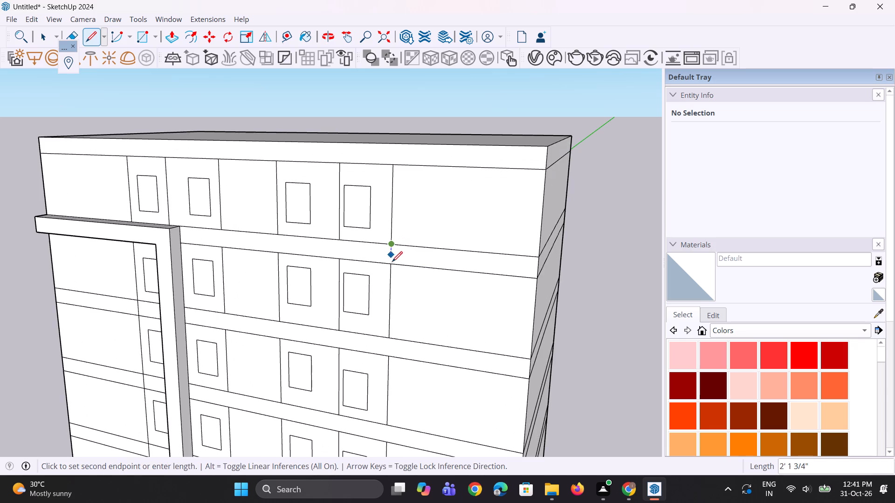
pyautogui.click(391, 267)
# Pull the band segment between the new line and the building's right corner out 2' 11 13/16".
pyautogui.press('p')
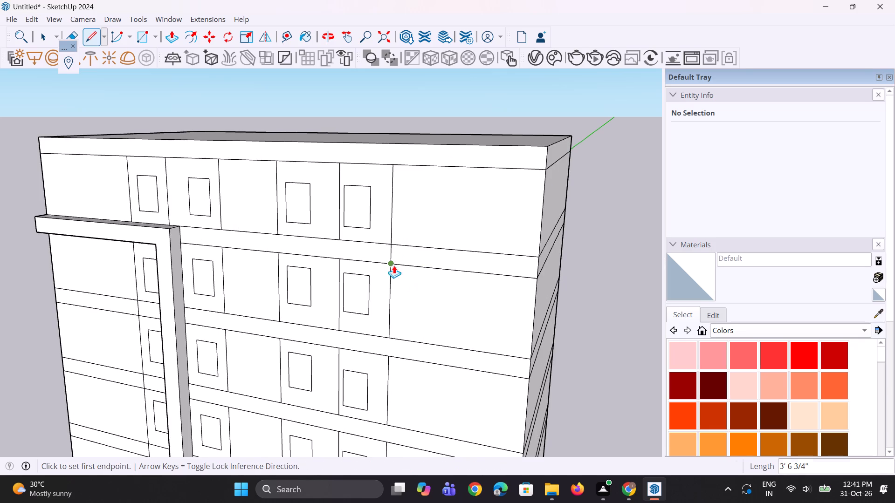
pyautogui.click(405, 259)
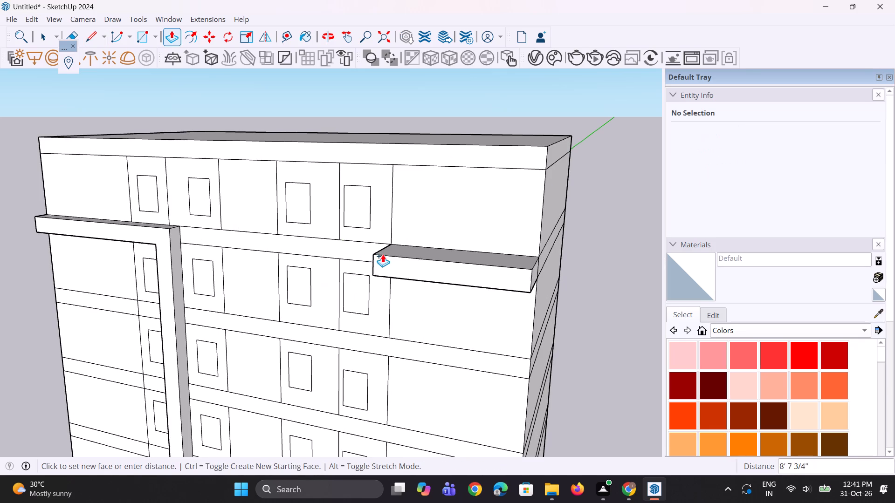
pyautogui.click(399, 261)
# Extend the new top beam's inner side face 3' 2 9/16" towards the windows as a separate end block.
pyautogui.moveTo(352, 261); pyautogui.dragTo(538, 254, button='middle')
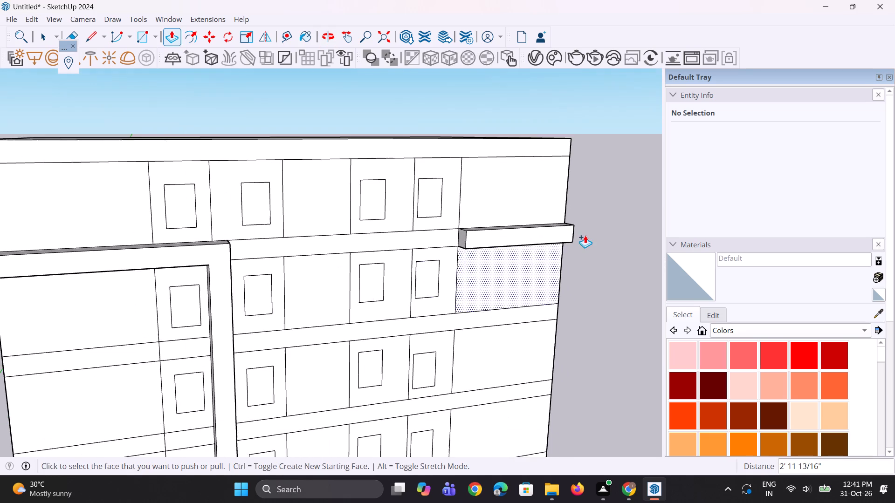
pyautogui.scroll(3, 486, 237)
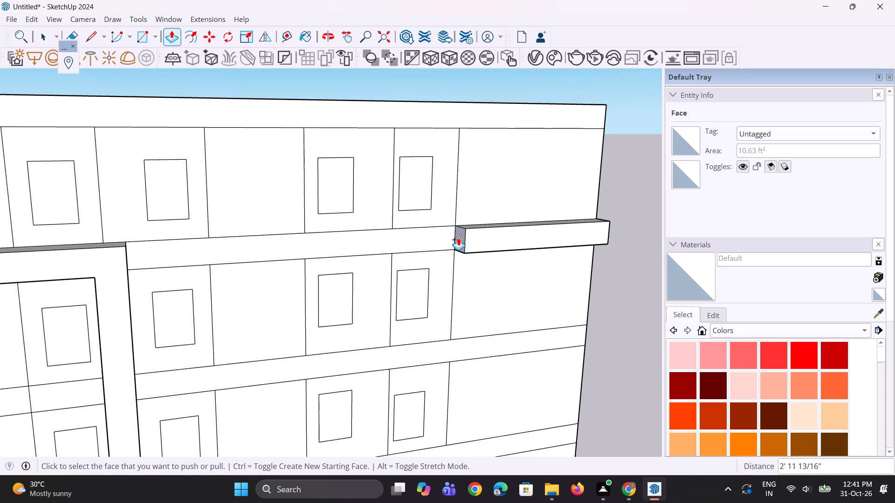
pyautogui.click(459, 236)
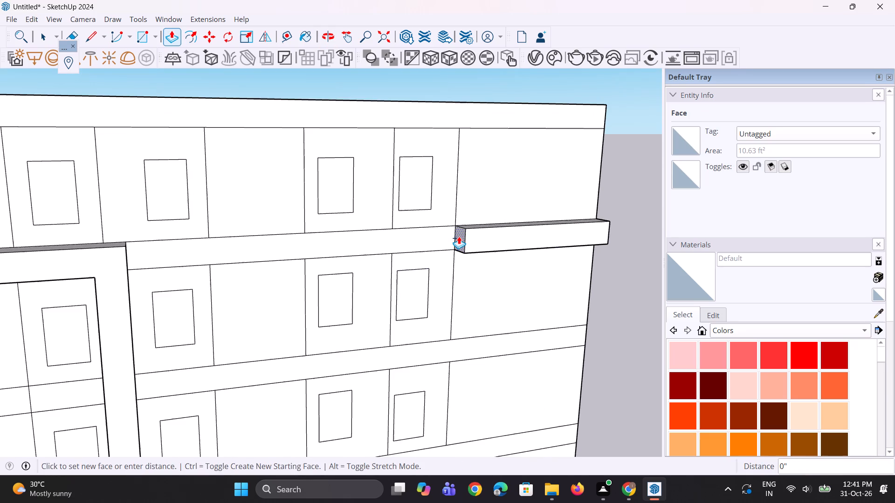
pyautogui.click(459, 236)
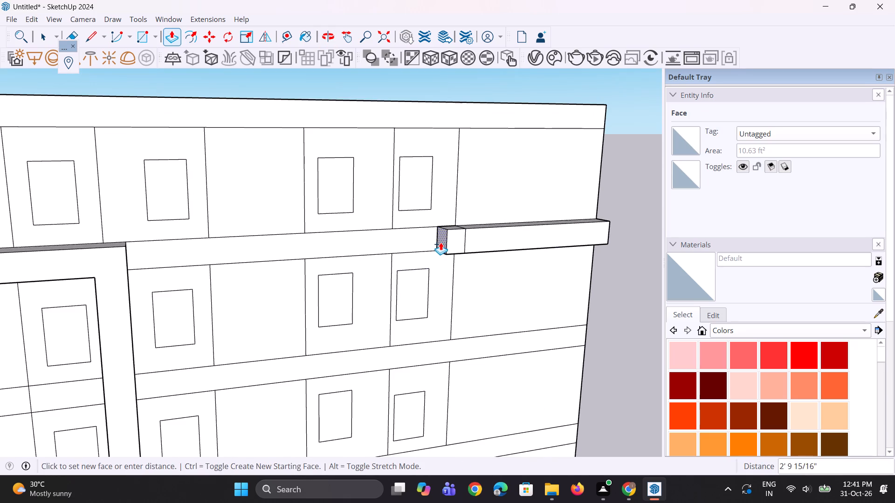
pyautogui.click(439, 243)
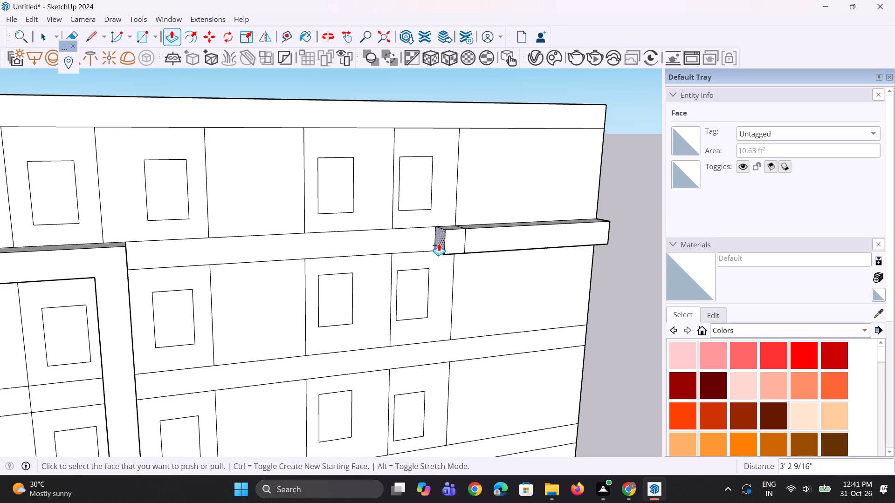
# Pull the end block's underside down 101' 9 3/4" to the top edge of the lower floor band, forming a vertical leg.
pyautogui.moveTo(452, 256); pyautogui.dragTo(451, 140, button='middle')
pyautogui.click(452, 233)
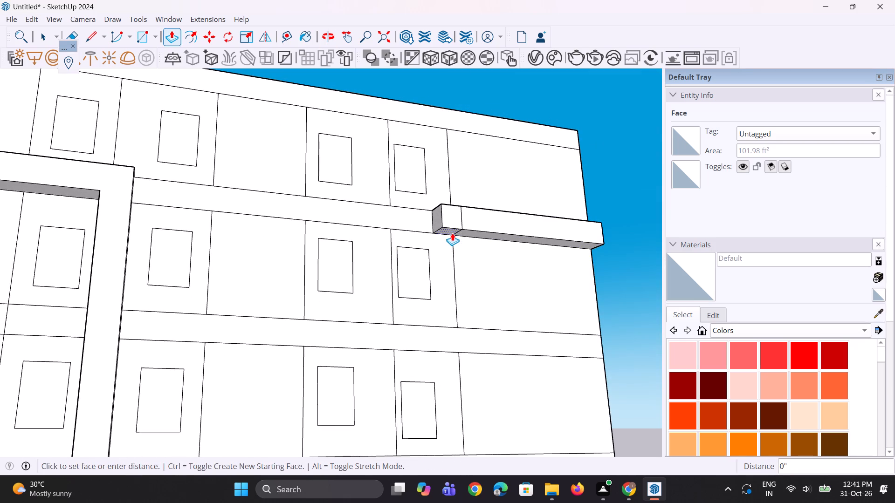
pyautogui.scroll(-14, 452, 260)
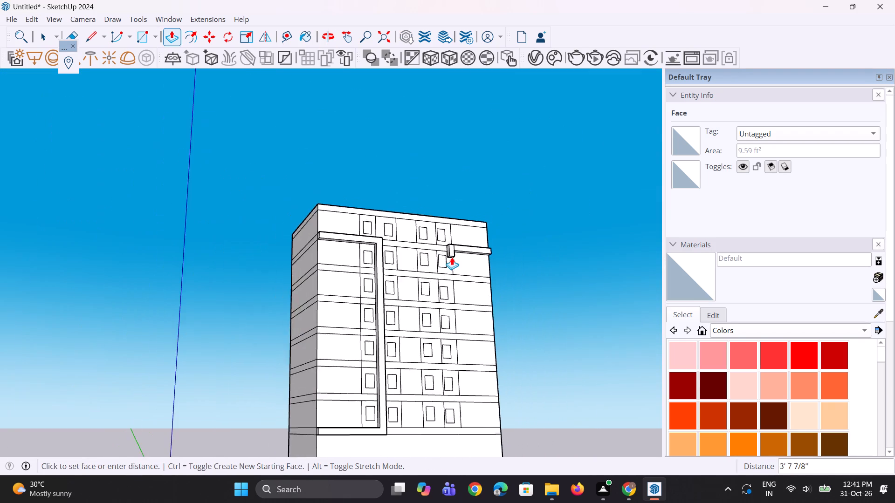
pyautogui.scroll(-6, 452, 257)
pyautogui.scroll(6, 458, 353)
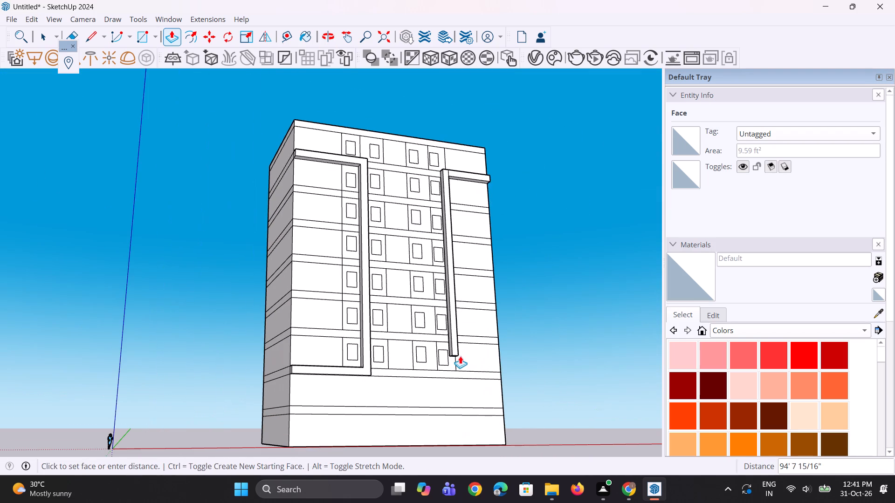
pyautogui.click(491, 369)
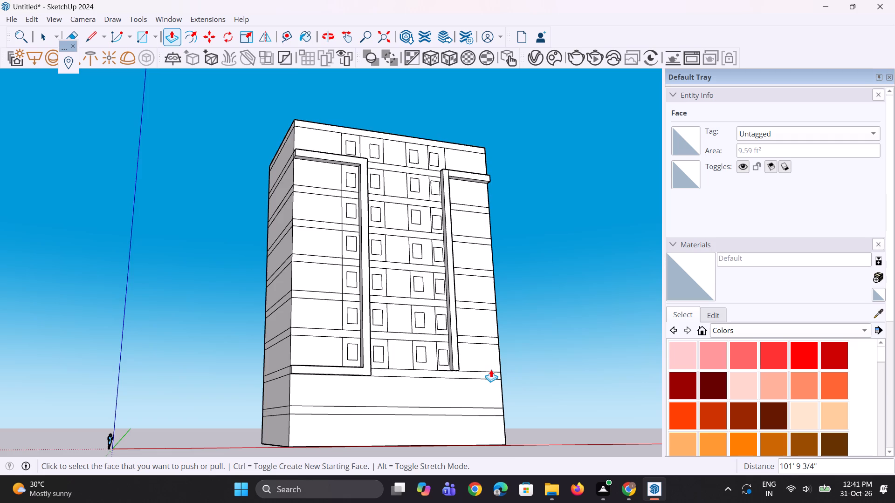
# Extend the leg's bottom face 3' 6 3/4" down to the lower edge of the floor band as a separate foot block.
pyautogui.scroll(6, 476, 373)
pyautogui.moveTo(420, 375); pyautogui.dragTo(423, 343, button='middle')
pyautogui.scroll(7, 444, 376)
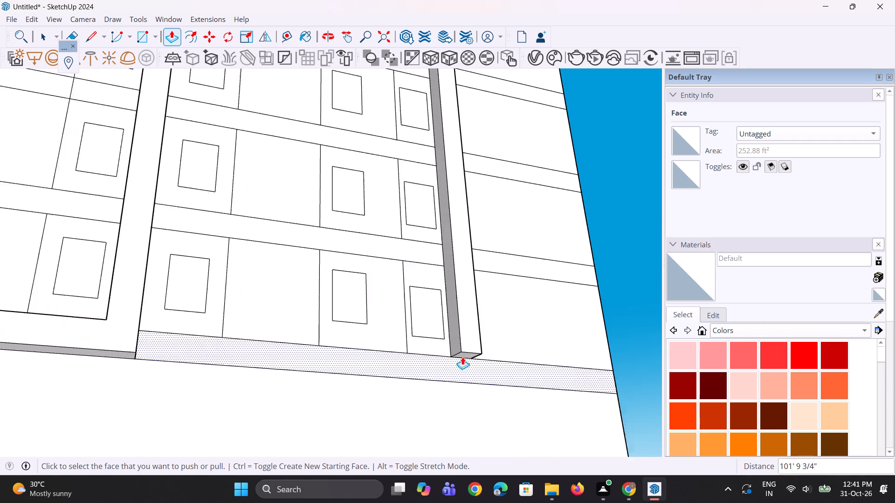
pyautogui.click(465, 353)
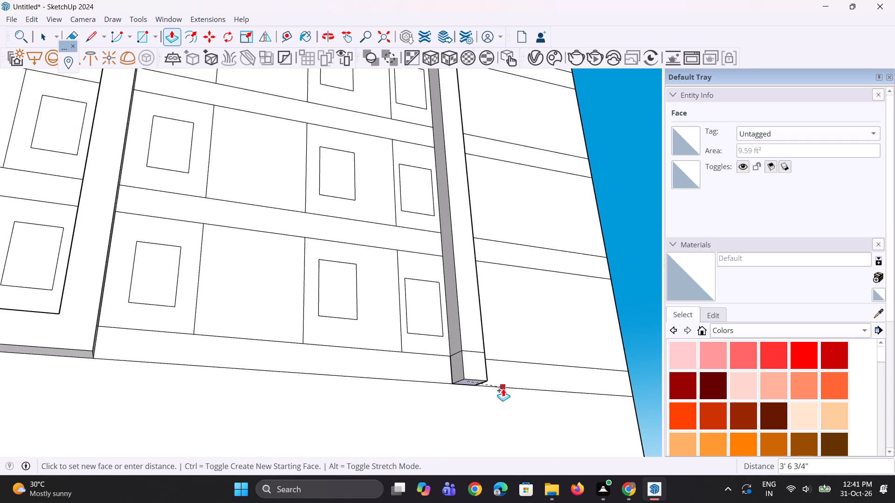
pyautogui.click(503, 388)
# Pull the foot block's outer side face 25' to the building's right corner, forming the bottom beam.
pyautogui.moveTo(506, 376); pyautogui.dragTo(248, 396, button='middle')
pyautogui.scroll(2, 381, 374)
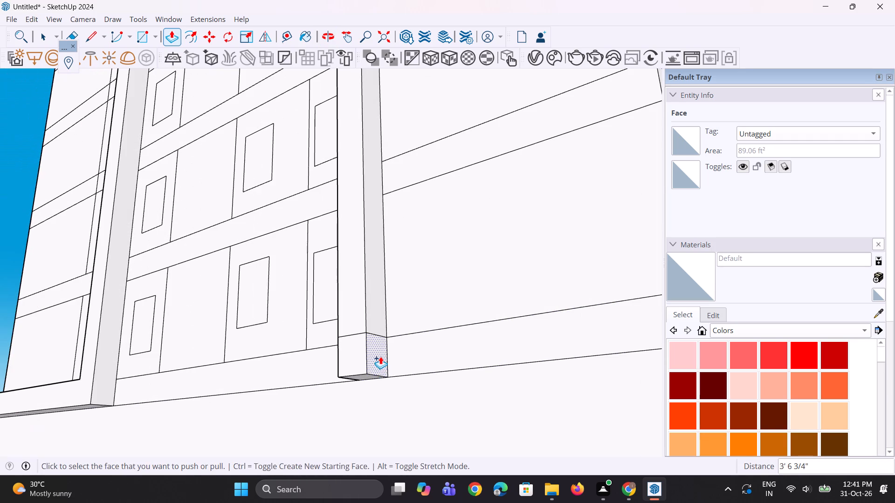
pyautogui.click(378, 356)
pyautogui.scroll(-5, 434, 352)
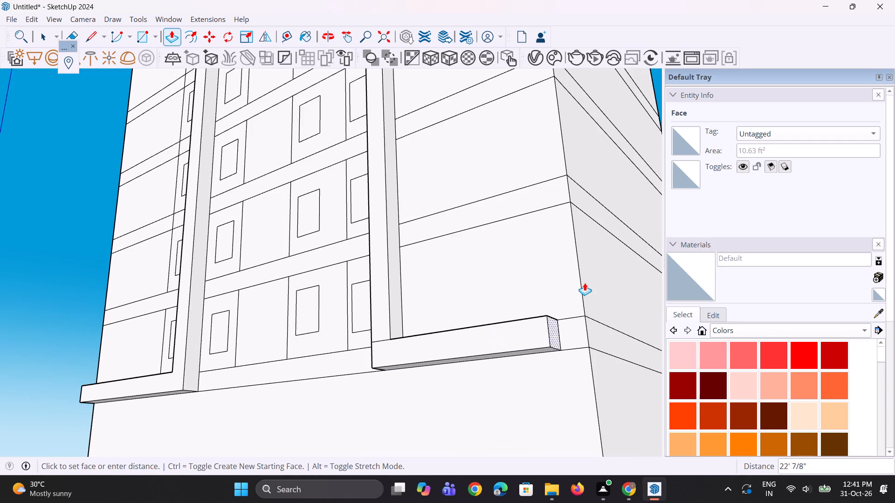
pyautogui.click(583, 278)
# Erase the seam lines between the right leg and bottom beam on the frame's front and inner side faces.
pyautogui.moveTo(275, 349); pyautogui.dragTo(365, 382, button='middle')
pyautogui.scroll(3, 399, 378)
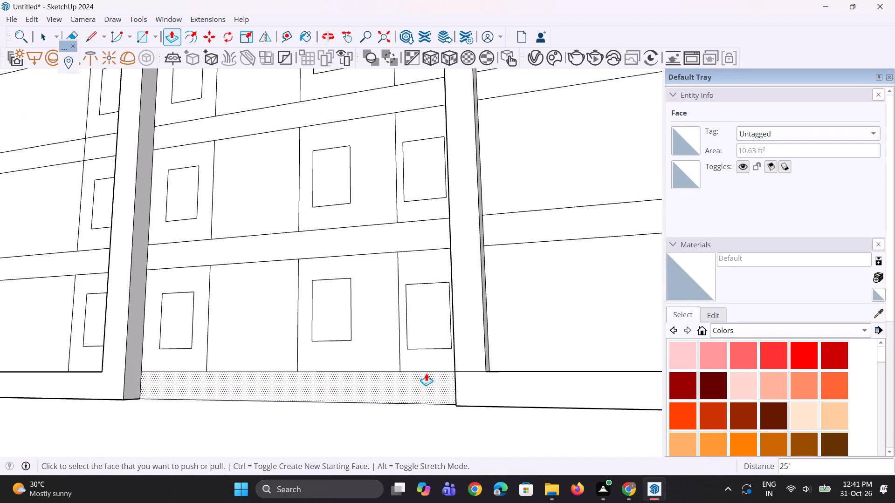
pyautogui.scroll(3, 426, 373)
pyautogui.press('e')
pyautogui.click(459, 369)
pyautogui.moveTo(486, 365); pyautogui.dragTo(432, 383, button='middle')
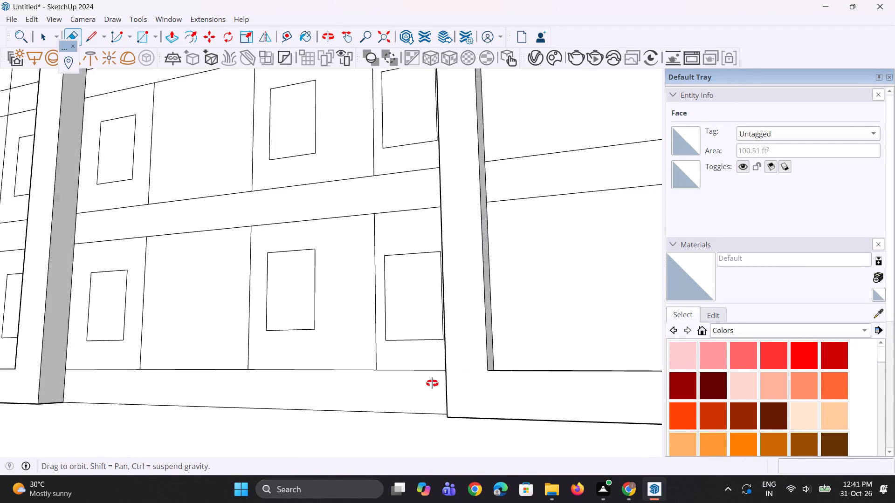
pyautogui.moveTo(432, 383); pyautogui.dragTo(605, 373, button='middle')
pyautogui.scroll(2, 475, 383)
pyautogui.click(489, 369)
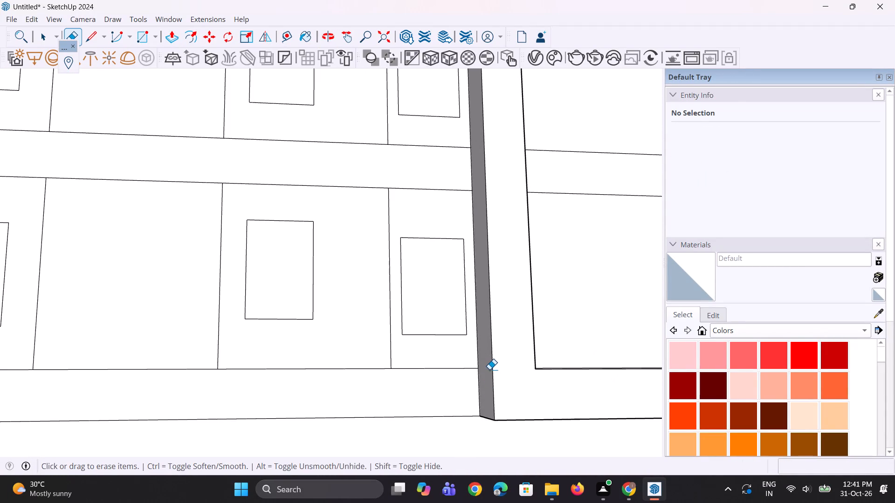
pyautogui.scroll(-18, 491, 387)
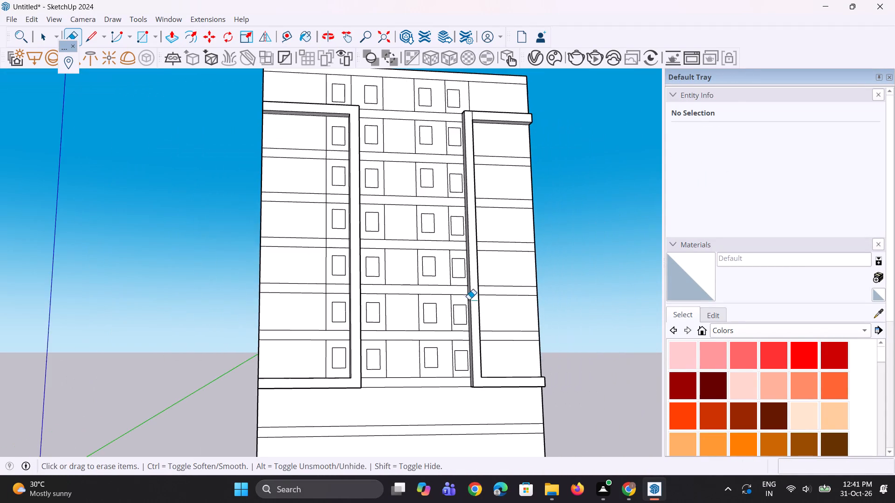
# Erase the seam line between the leg and the top beam at the right frame's upper corner.
pyautogui.moveTo(458, 304); pyautogui.dragTo(490, 397, button='middle')
pyautogui.scroll(8, 480, 163)
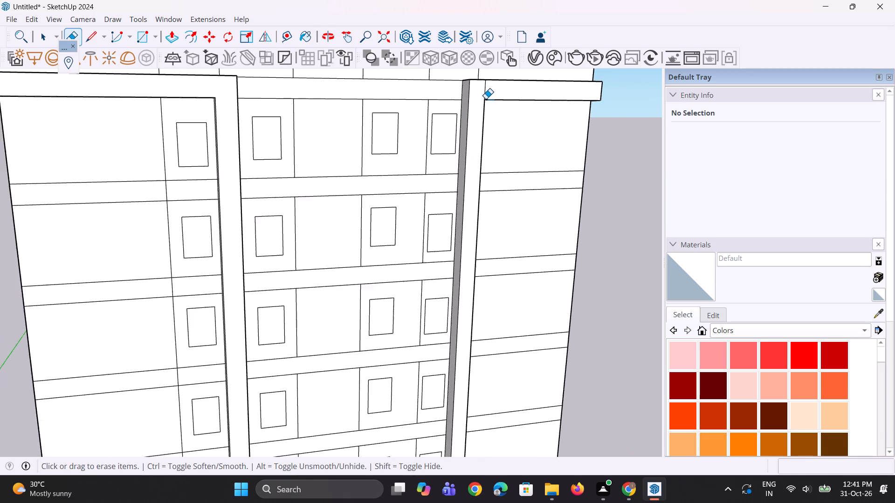
pyautogui.scroll(2, 486, 99)
pyautogui.click(487, 90)
pyautogui.click(486, 90)
pyautogui.moveTo(489, 122); pyautogui.dragTo(492, 135, button='middle')
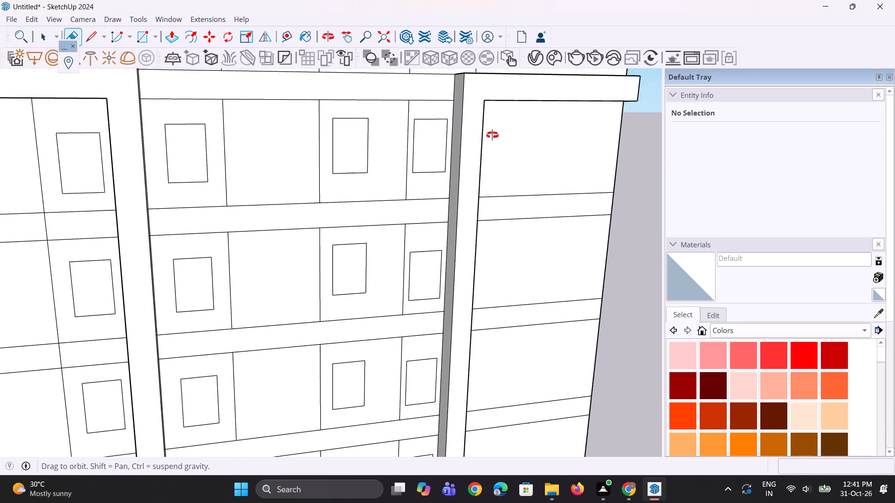
pyautogui.moveTo(492, 135); pyautogui.dragTo(493, 216, button='middle')
pyautogui.scroll(5, 469, 80)
pyautogui.click(501, 98)
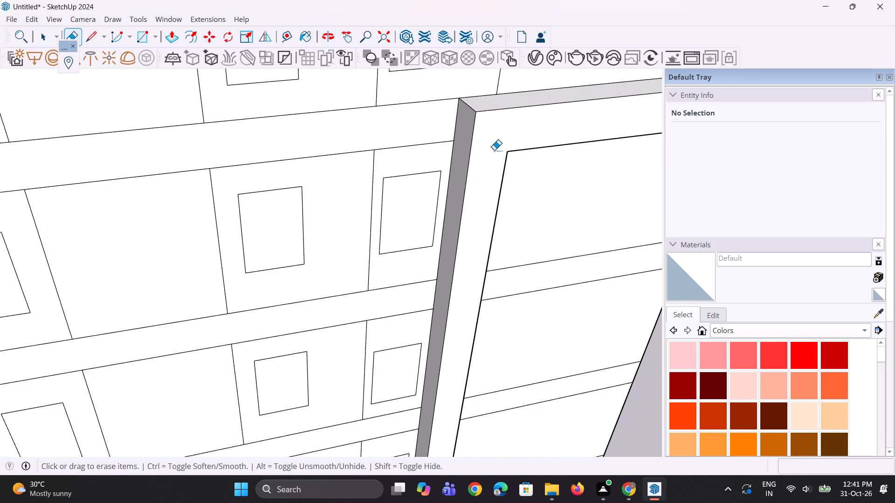
# Push/Pull the right frame's front face by 4 1/16" to align it with the left frame's front face.
pyautogui.moveTo(477, 196); pyautogui.dragTo(372, 156, button='middle')
pyautogui.scroll(1, 474, 191)
pyautogui.moveTo(390, 228); pyautogui.dragTo(235, 101, button='middle')
pyautogui.scroll(-5, 402, 223)
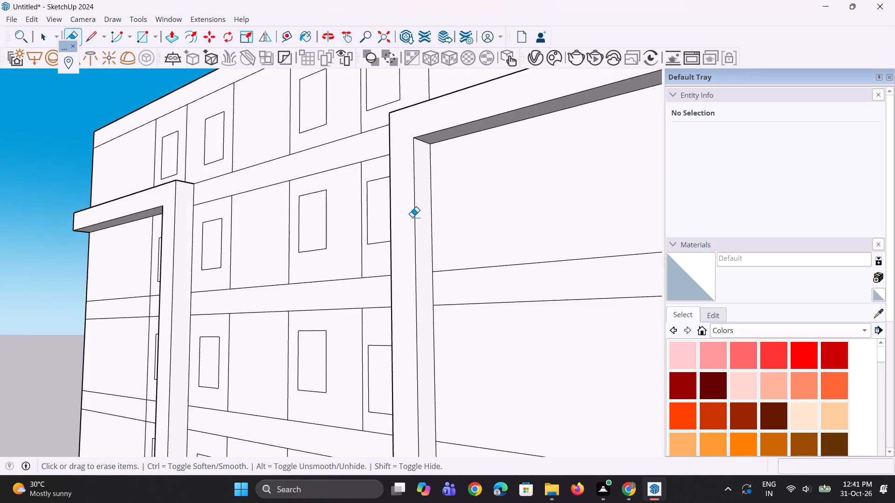
pyautogui.scroll(-5, 412, 215)
pyautogui.scroll(-7, 393, 173)
pyautogui.moveTo(393, 173); pyautogui.dragTo(611, 271, button='middle')
pyautogui.scroll(-1, 402, 192)
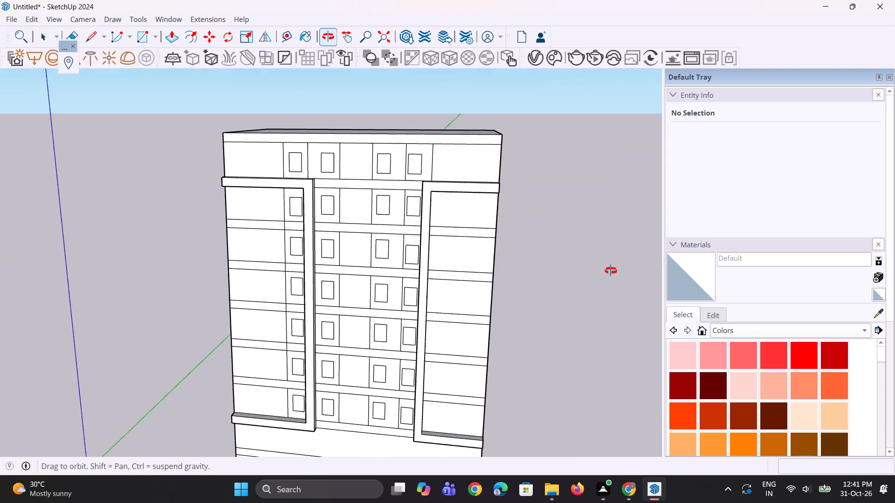
pyautogui.moveTo(611, 271); pyautogui.dragTo(635, 255, button='middle')
pyautogui.scroll(5, 466, 190)
pyautogui.press('p')
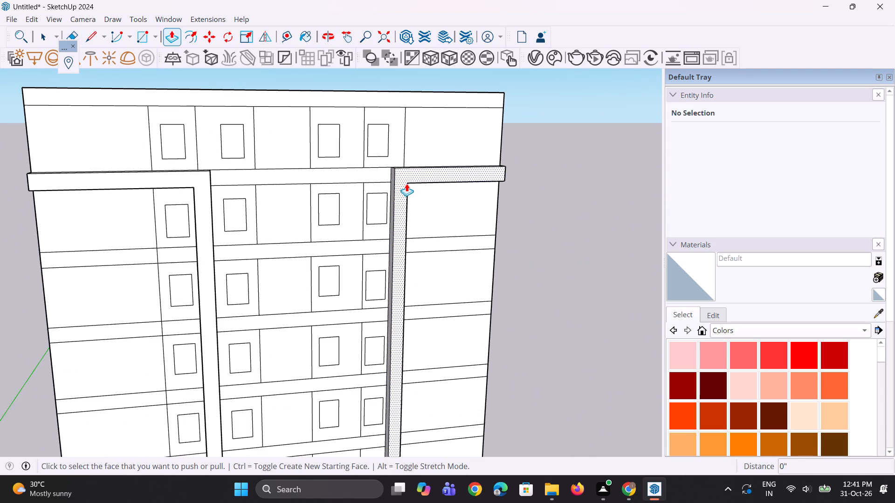
pyautogui.click(400, 177)
pyautogui.click(210, 184)
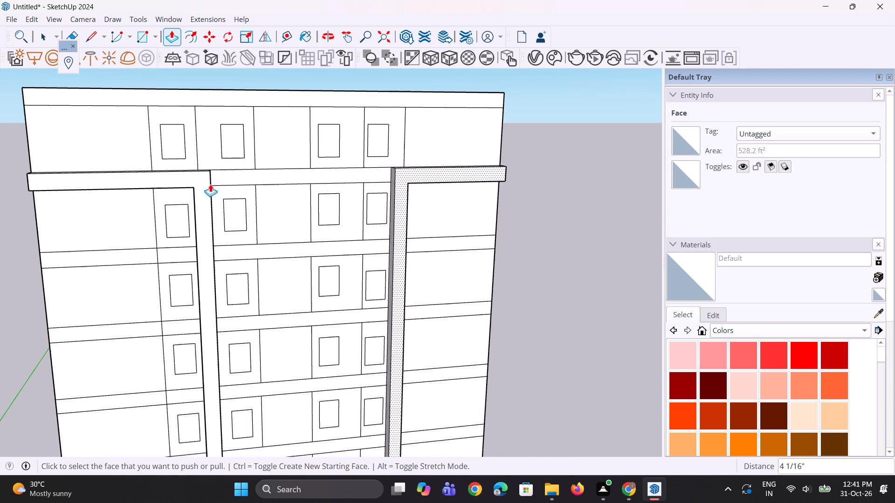
# Examine both projecting frames from above and across the building's whole front facade.
pyautogui.moveTo(290, 156); pyautogui.dragTo(323, 281, button='middle')
pyautogui.moveTo(442, 212); pyautogui.dragTo(412, 148, button='middle')
pyautogui.press('space')
pyautogui.press('space')
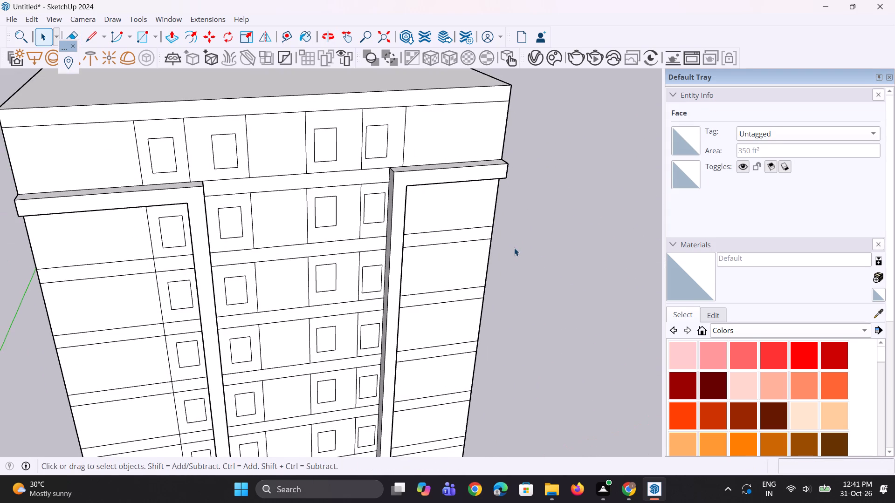
pyautogui.moveTo(514, 248); pyautogui.dragTo(515, 243, button='middle')
pyautogui.moveTo(510, 241); pyautogui.dragTo(447, 178, button='middle')
pyautogui.click(563, 264)
pyautogui.scroll(-5, 416, 249)
pyautogui.moveTo(414, 285); pyautogui.dragTo(414, 226, button='middle')
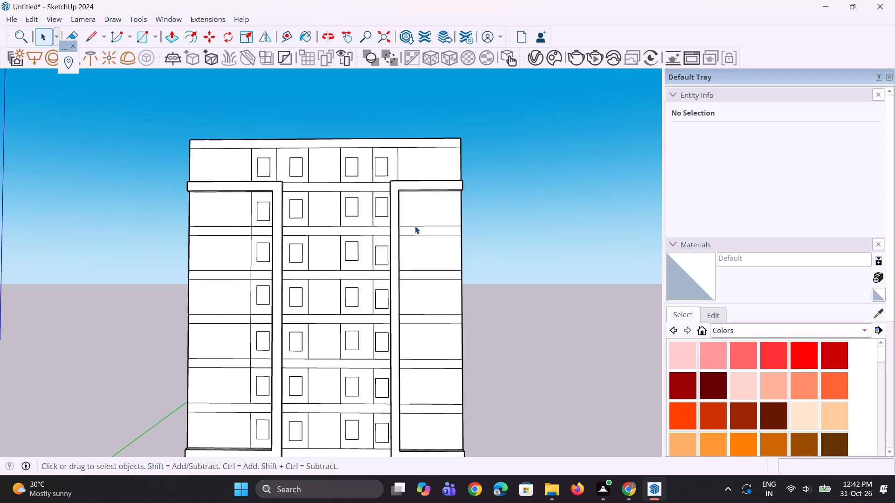
pyautogui.scroll(-4, 386, 172)
pyautogui.scroll(-1, 374, 209)
pyautogui.scroll(4, 356, 314)
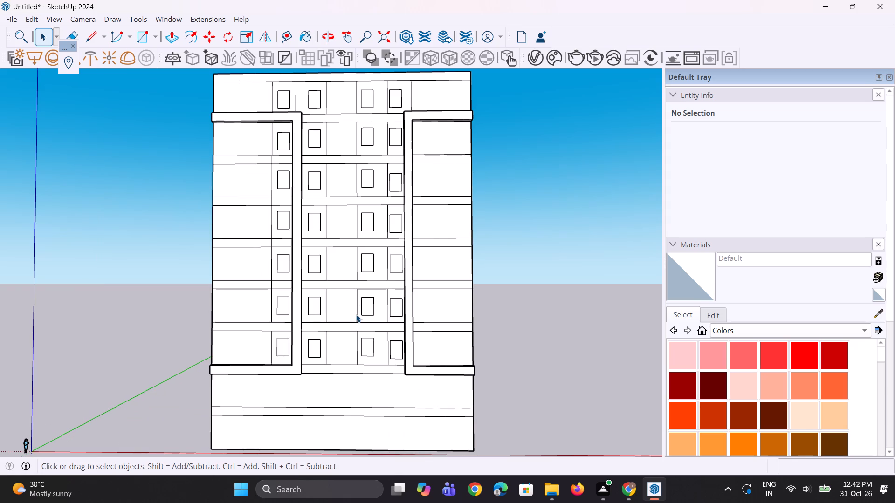
# Draw a vertical line across each frame's lower inner corner, separating the legs from the bottom beams on the front faces.
pyautogui.scroll(5, 397, 388)
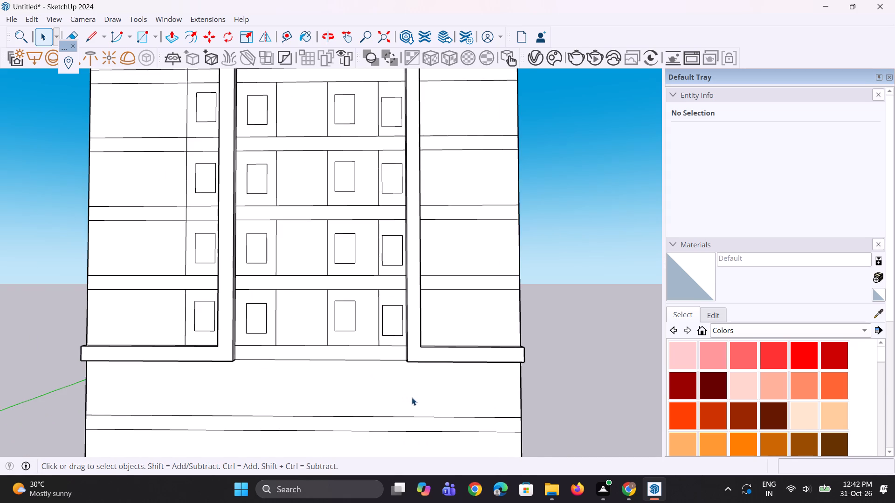
pyautogui.scroll(2, 422, 400)
pyautogui.press('l')
pyautogui.scroll(2, 429, 342)
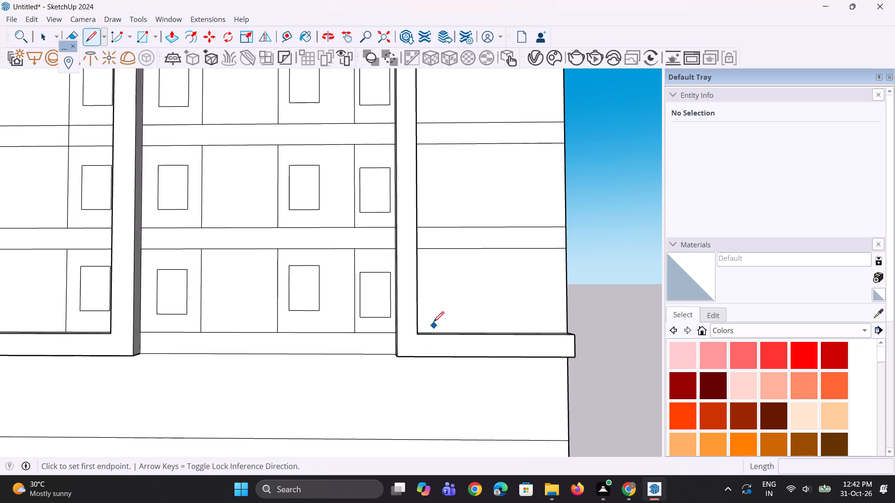
pyautogui.scroll(2, 429, 324)
pyautogui.click(414, 338)
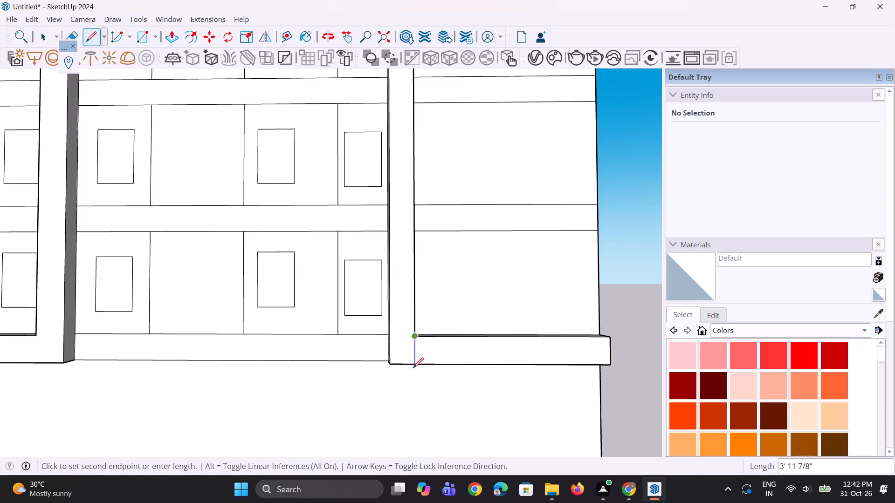
pyautogui.click(413, 363)
pyautogui.scroll(-4, 499, 384)
pyautogui.scroll(2, 194, 366)
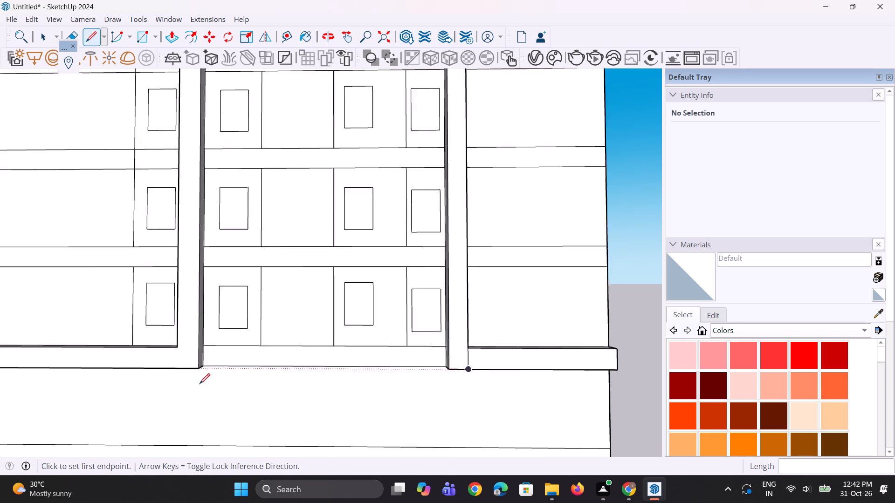
pyautogui.scroll(2, 176, 339)
pyautogui.click(176, 344)
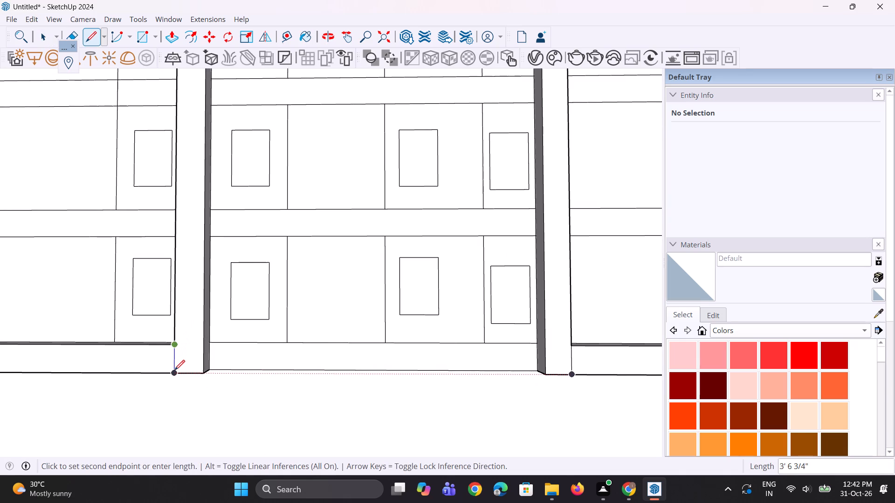
pyautogui.click(174, 370)
pyautogui.scroll(-3, 306, 390)
pyautogui.press('space')
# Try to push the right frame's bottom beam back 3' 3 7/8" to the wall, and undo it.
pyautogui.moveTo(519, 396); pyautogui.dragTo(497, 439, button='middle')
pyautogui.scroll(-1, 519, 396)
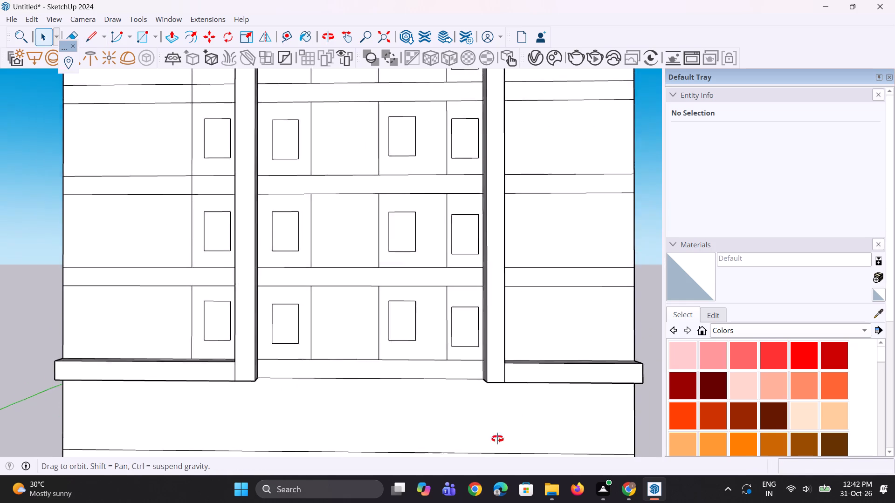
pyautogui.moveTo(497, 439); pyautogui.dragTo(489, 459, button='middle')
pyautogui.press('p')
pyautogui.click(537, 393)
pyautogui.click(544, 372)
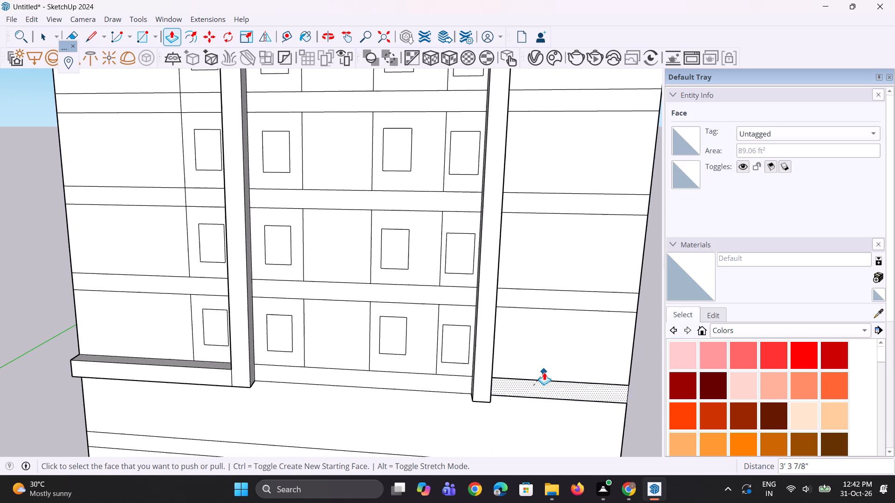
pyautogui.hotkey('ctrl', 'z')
# Push the front face of the right frame's bottom beam back 3' 3 7/8" until it is flush with the wall.
pyautogui.moveTo(508, 388); pyautogui.dragTo(521, 438, button='middle')
pyautogui.click(522, 396)
pyautogui.click(537, 380)
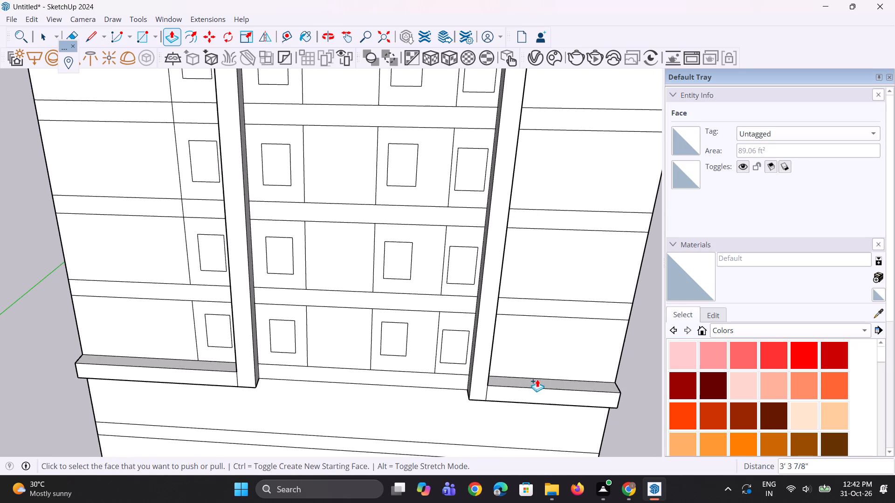
pyautogui.click(530, 397)
pyautogui.click(544, 375)
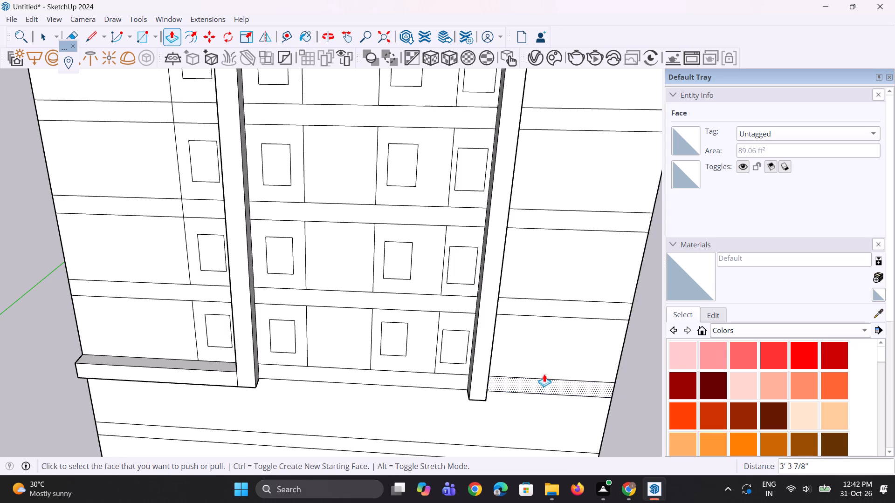
# Push the front face of the left frame's bottom beam back 3' 3 7/8" until it is flush with the wall.
pyautogui.moveTo(401, 401); pyautogui.dragTo(530, 387, button='middle')
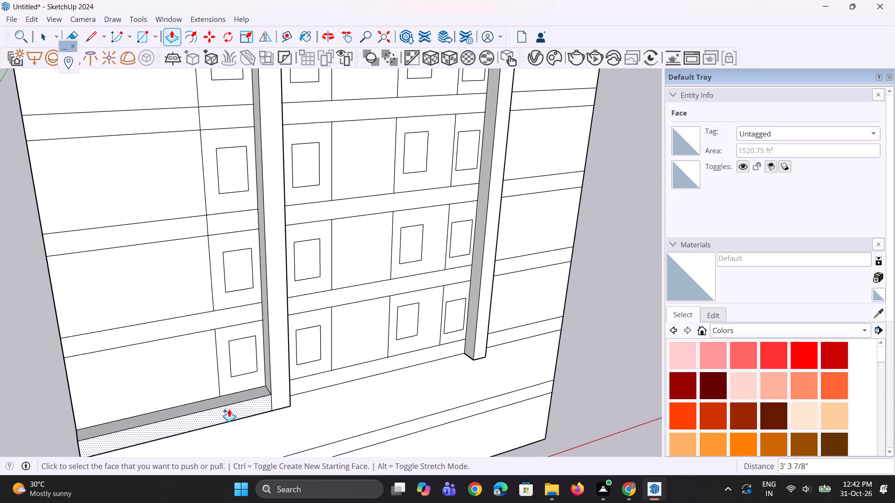
pyautogui.click(229, 409)
pyautogui.click(195, 391)
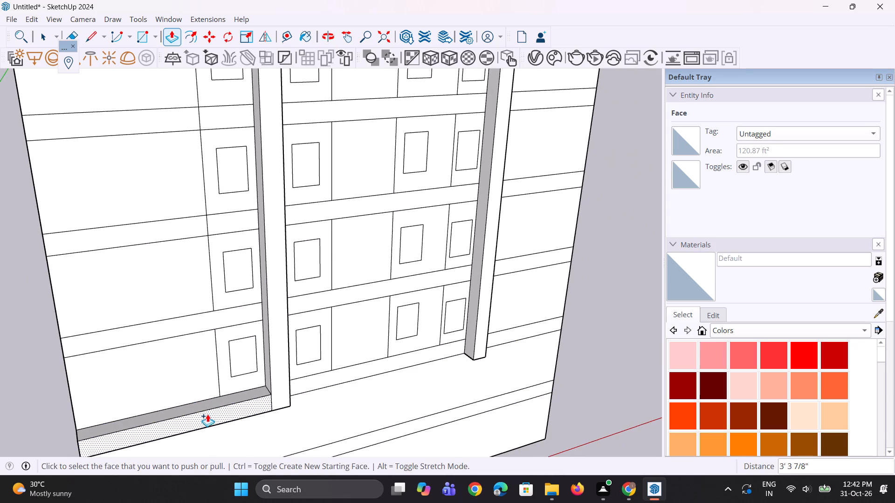
pyautogui.click(211, 418)
pyautogui.click(198, 397)
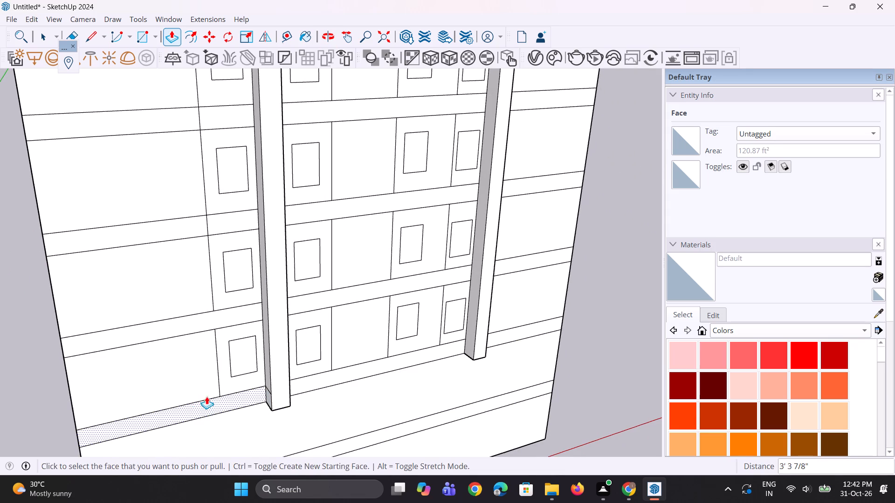
# Erase the short seam lines near the foot of both frame legs on their outer side faces.
pyautogui.scroll(3, 278, 402)
pyautogui.moveTo(278, 402); pyautogui.dragTo(342, 300, button='middle')
pyautogui.scroll(5, 302, 331)
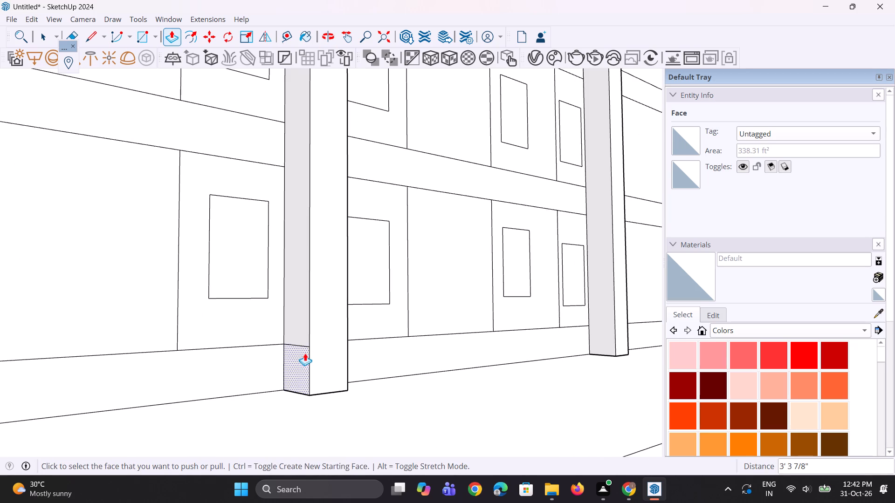
pyautogui.press('e')
pyautogui.moveTo(303, 344); pyautogui.dragTo(303, 351)
pyautogui.moveTo(472, 343); pyautogui.dragTo(8, 400, button='middle')
pyautogui.scroll(-2, 131, 404)
pyautogui.scroll(-3, 216, 363)
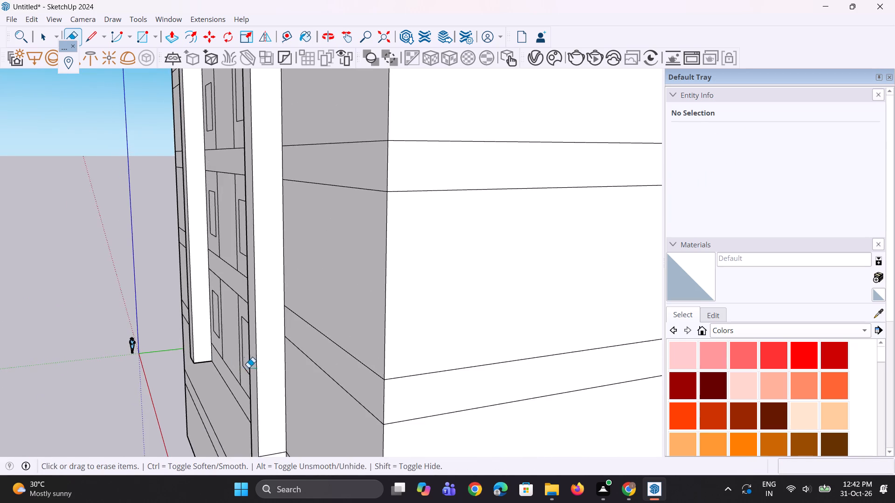
pyautogui.moveTo(268, 370); pyautogui.dragTo(340, 358, button='middle')
pyautogui.scroll(-4, 333, 330)
pyautogui.scroll(3, 341, 414)
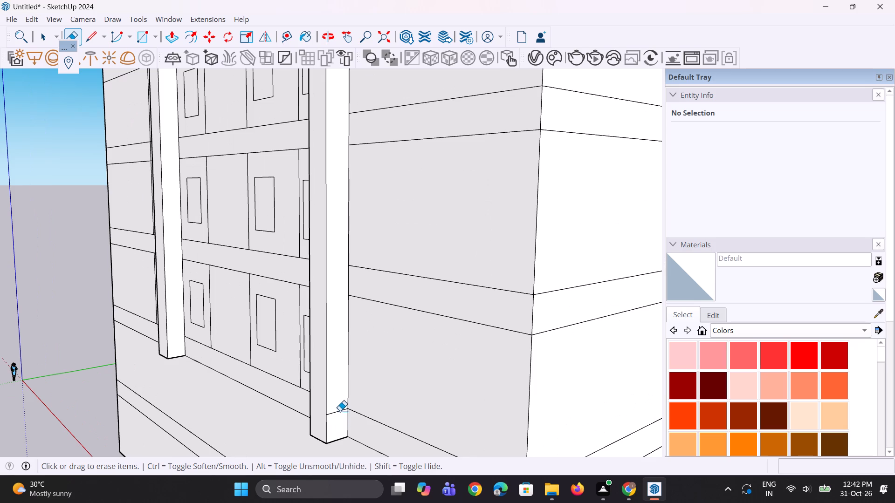
pyautogui.moveTo(340, 411); pyautogui.dragTo(341, 417)
# Shorten the right leg by pushing its bottom face up 21' 1 1/2" to the upper edge of the next floor band.
pyautogui.moveTo(318, 431); pyautogui.dragTo(360, 285, button='middle')
pyautogui.scroll(1, 364, 320)
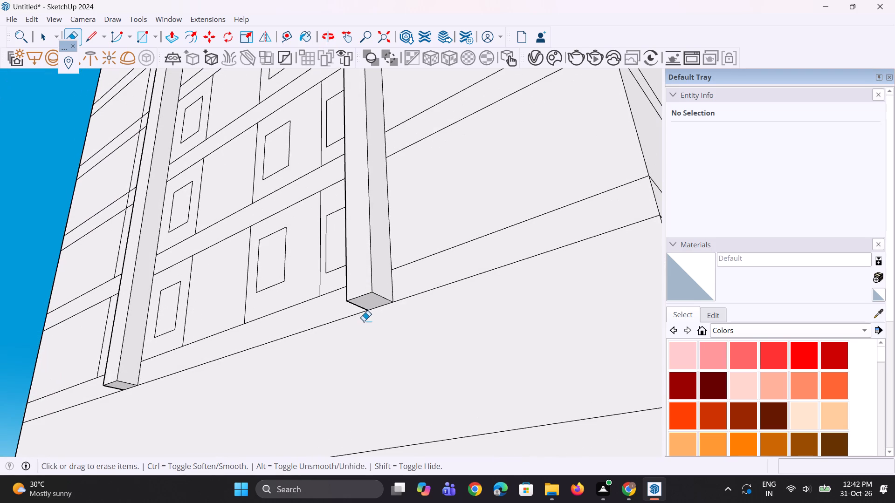
pyautogui.press('p')
pyautogui.click(368, 305)
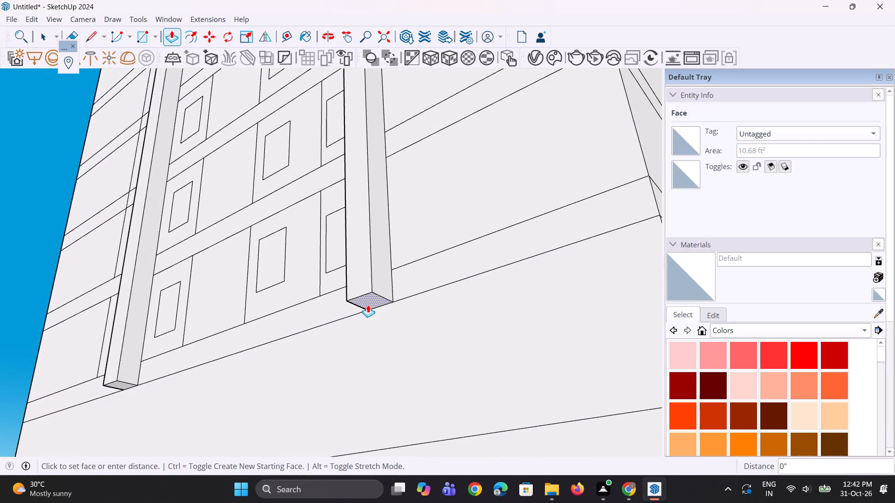
pyautogui.click(383, 130)
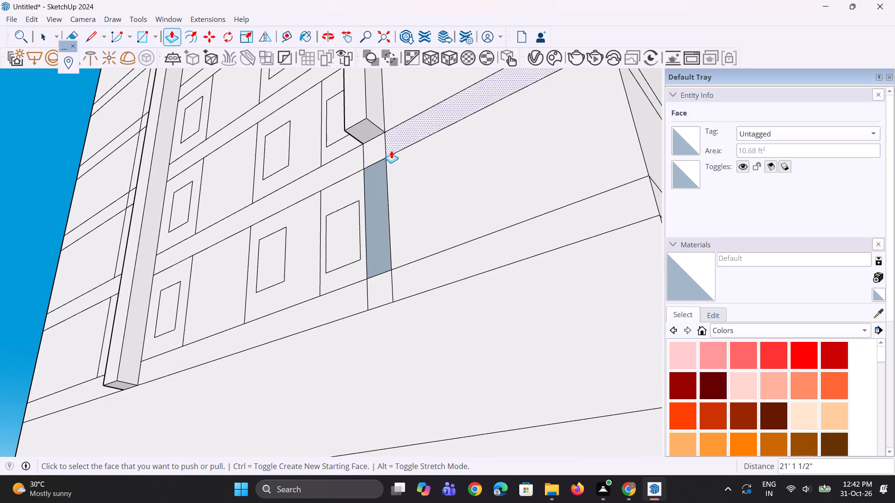
# Extend the right leg's bottom face down to the lower edge of that floor band as a separate foot block.
pyautogui.moveTo(398, 153); pyautogui.dragTo(433, 212, button='middle')
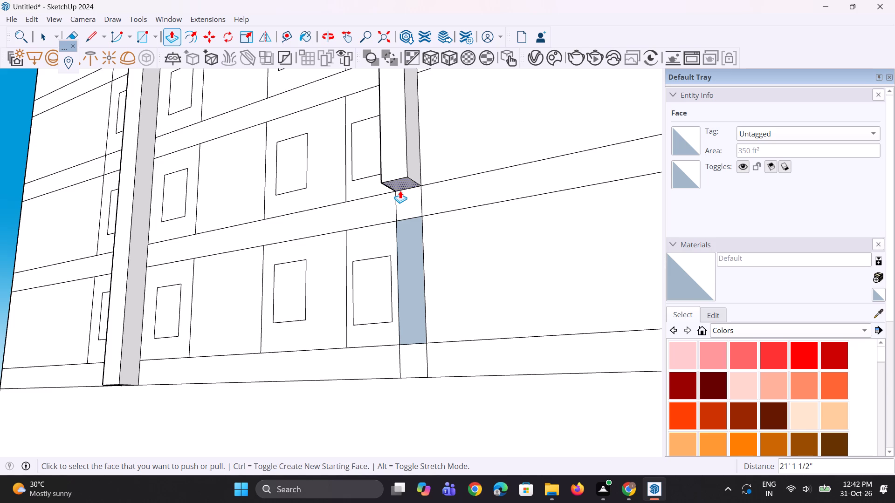
pyautogui.click(400, 184)
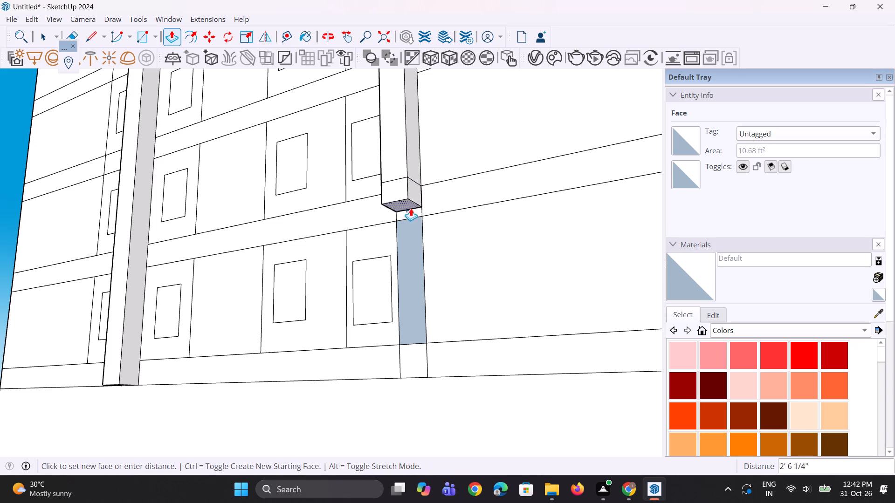
pyautogui.click(428, 214)
# Pull the right foot block's outer side face out to the building's right corner, forming the raised bottom beam.
pyautogui.click(417, 197)
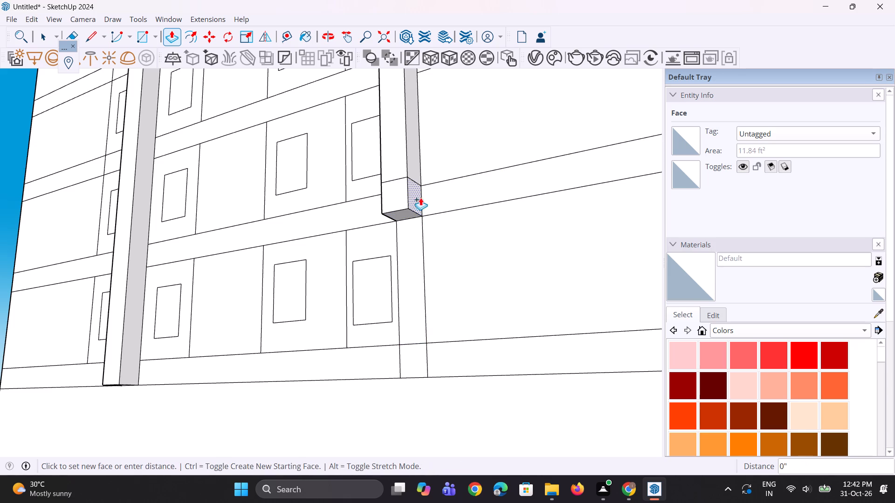
pyautogui.scroll(-4, 454, 201)
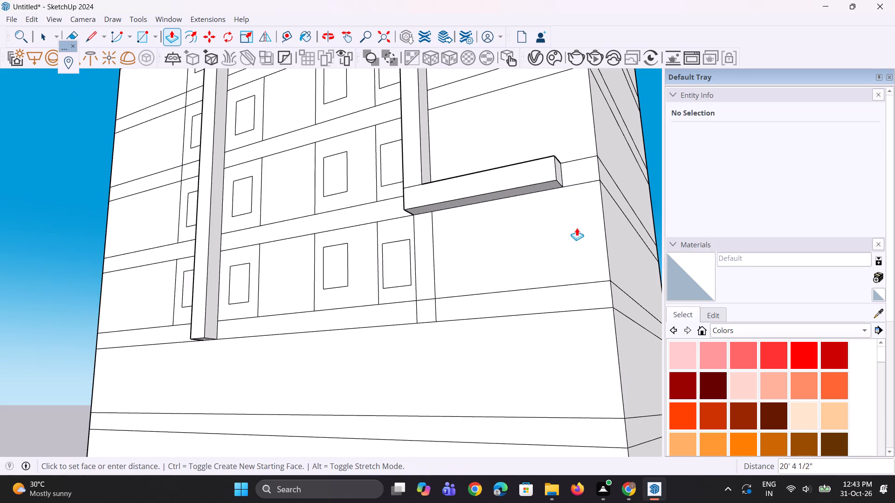
pyautogui.click(606, 250)
# Shorten the left leg by pushing its bottom face up 21' 1 1/2" to the upper edge of the next floor band.
pyautogui.moveTo(423, 250); pyautogui.dragTo(608, 251, button='middle')
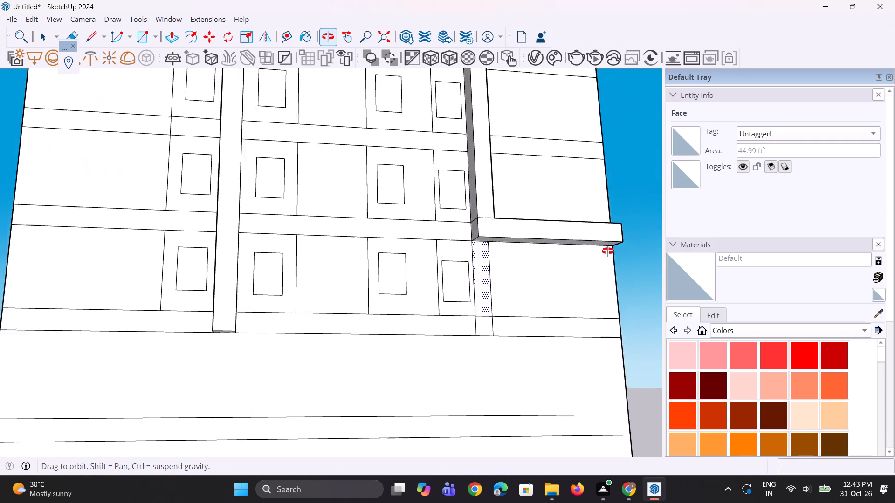
pyautogui.moveTo(608, 251); pyautogui.dragTo(608, 250, button='middle')
pyautogui.scroll(1, 233, 345)
pyautogui.moveTo(227, 327); pyautogui.dragTo(266, 275, button='middle')
pyautogui.click(243, 293)
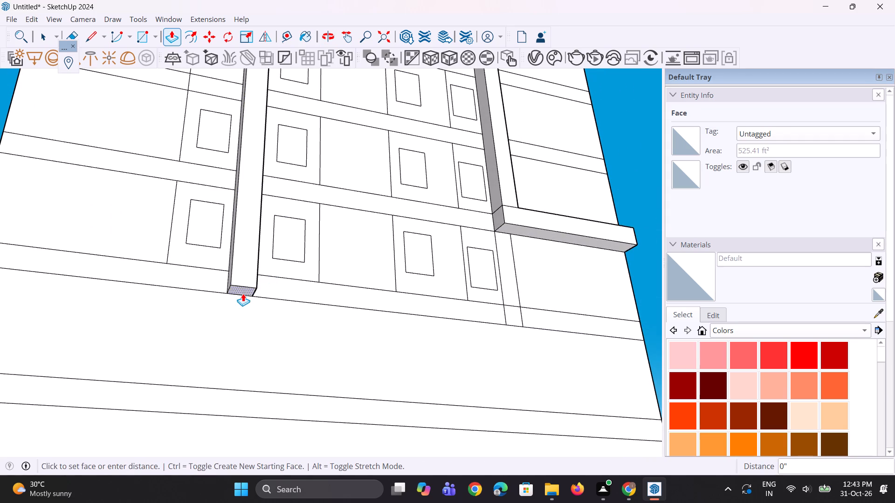
pyautogui.click(215, 169)
# Extend the left leg's bottom face down 3' 6 3/4" to the floor band's lower edge as a separate foot block.
pyautogui.click(246, 169)
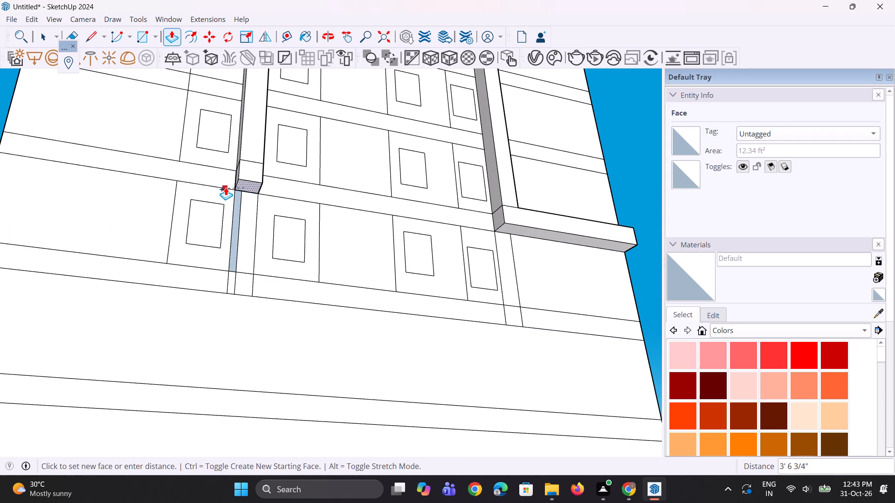
pyautogui.click(226, 187)
# Pull the left foot block's outer side face out 33' 11 1/8" to the building's left corner, forming the raised bottom beam.
pyautogui.moveTo(227, 186); pyautogui.dragTo(278, 233, button='middle')
pyautogui.click(270, 201)
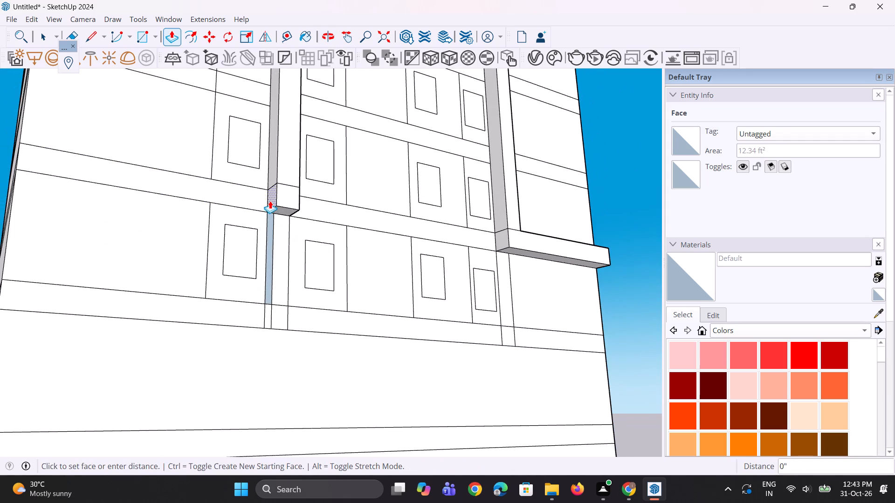
pyautogui.scroll(-4, 145, 203)
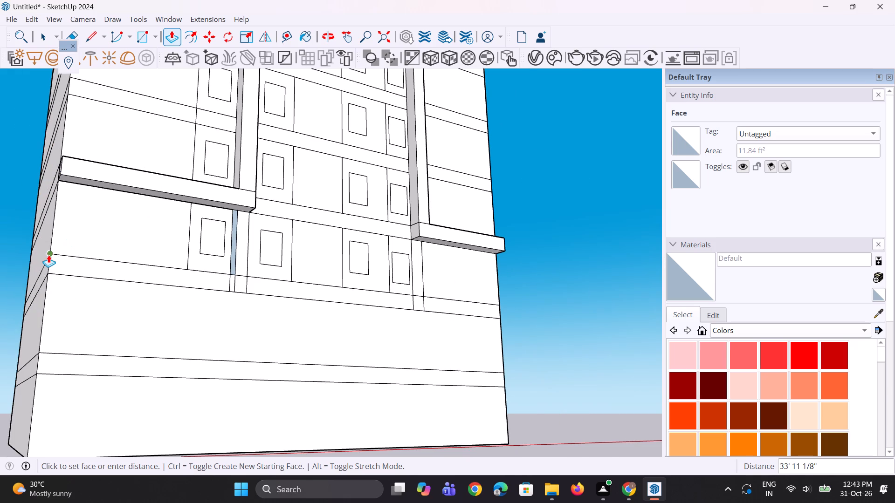
pyautogui.click(48, 255)
# Erase the left leg's leftover vertical lines across the lower floor band, plus the extra line between its outlines in the storey above.
pyautogui.moveTo(173, 240); pyautogui.dragTo(112, 328, button='middle')
pyautogui.scroll(9, 174, 310)
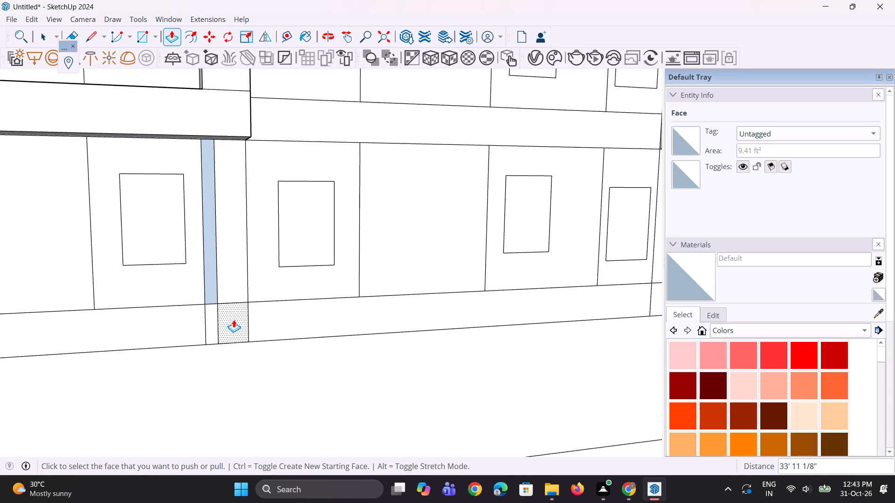
pyautogui.scroll(-4, 234, 319)
pyautogui.moveTo(235, 319); pyautogui.dragTo(229, 306, button='middle')
pyautogui.press('e')
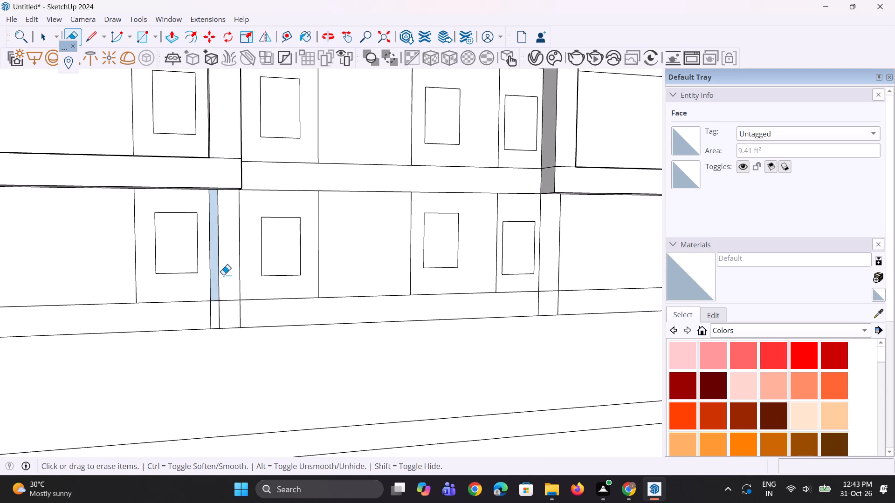
pyautogui.click(221, 277)
pyautogui.scroll(3, 220, 310)
pyautogui.click(220, 310)
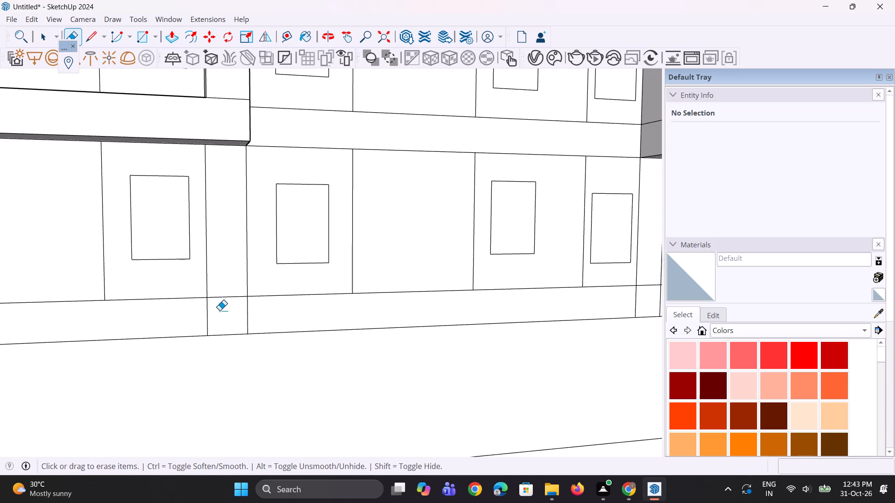
pyautogui.scroll(-5, 220, 340)
pyautogui.scroll(2, 224, 314)
pyautogui.scroll(-3, 225, 315)
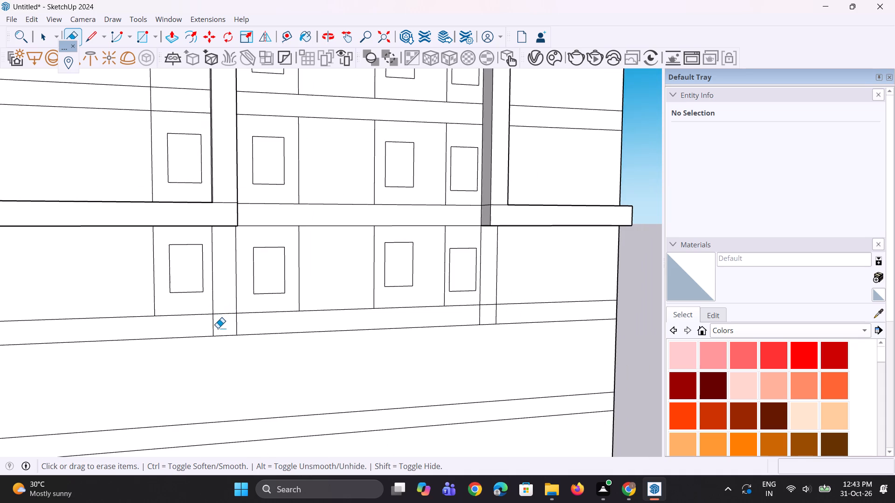
pyautogui.moveTo(216, 328); pyautogui.dragTo(210, 327)
pyautogui.click(238, 320)
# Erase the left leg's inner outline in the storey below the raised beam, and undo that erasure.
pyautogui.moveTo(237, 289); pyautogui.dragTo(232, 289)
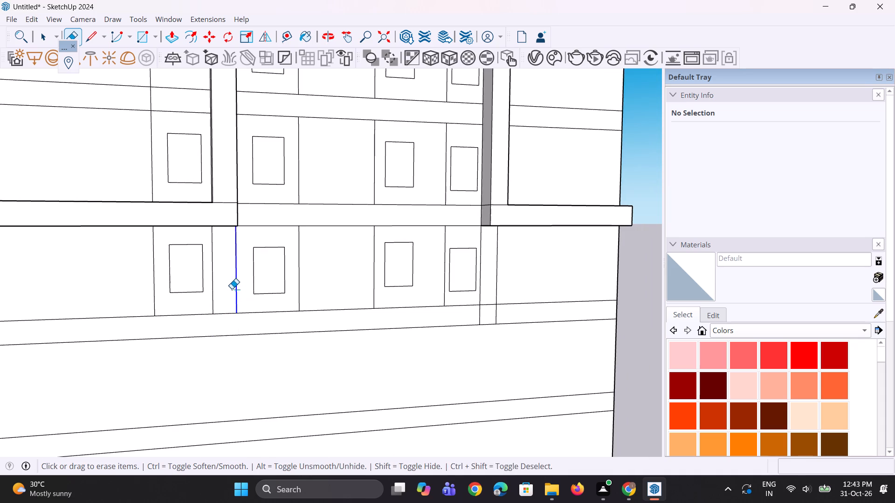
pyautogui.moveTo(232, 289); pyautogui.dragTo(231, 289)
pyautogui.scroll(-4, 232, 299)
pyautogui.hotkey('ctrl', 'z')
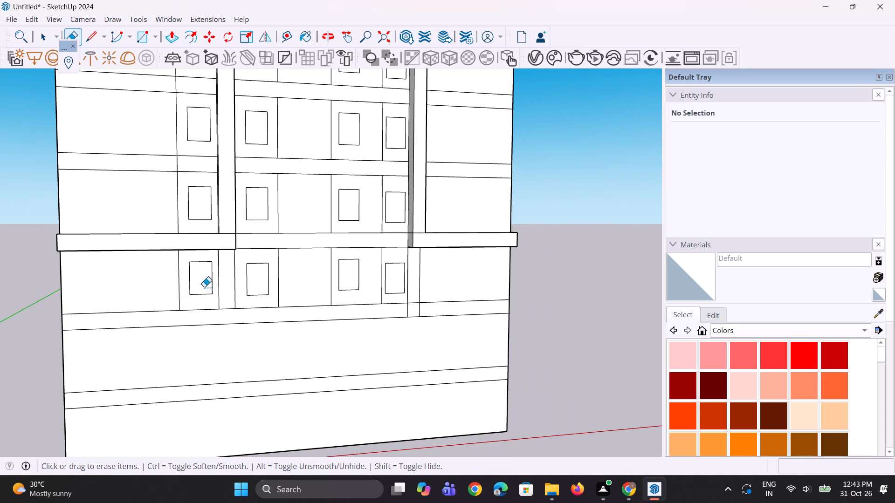
# Erase both legs' outer outlines in the storey below the beams, and the right leg's leftover lines across the lower floor band.
pyautogui.click(216, 289)
pyautogui.click(419, 286)
pyautogui.scroll(3, 419, 306)
pyautogui.moveTo(407, 311); pyautogui.dragTo(403, 313)
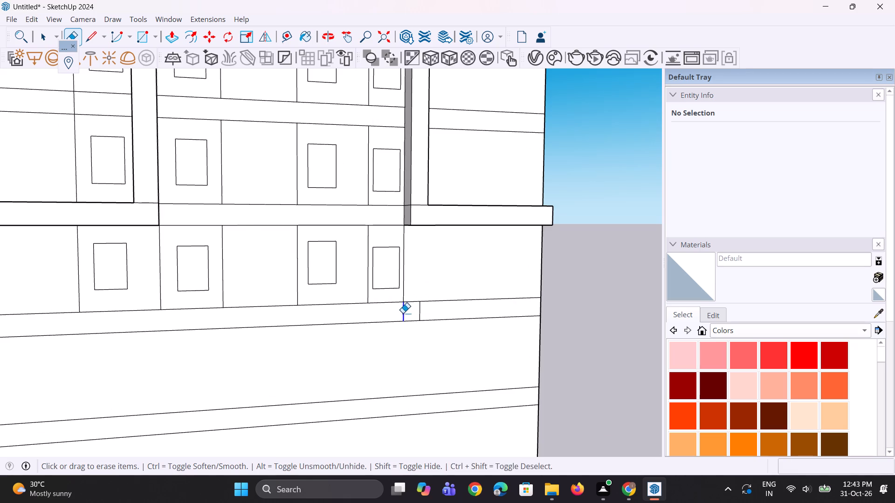
pyautogui.moveTo(403, 313); pyautogui.dragTo(402, 313)
pyautogui.click(420, 313)
pyautogui.moveTo(404, 315); pyautogui.dragTo(397, 316)
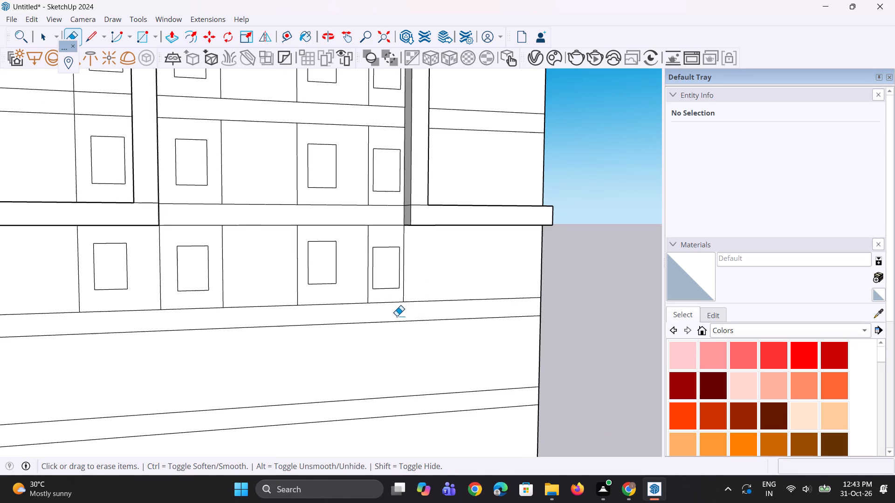
# Erase the seam lines on the front and inner side faces where the right leg meets its bottom beam.
pyautogui.scroll(-5, 398, 319)
pyautogui.scroll(8, 415, 259)
pyautogui.moveTo(409, 237); pyautogui.dragTo(409, 242)
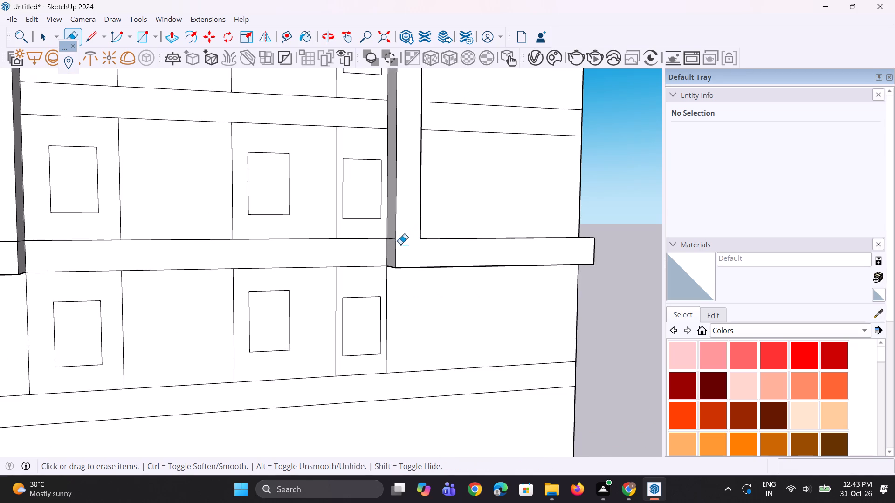
pyautogui.moveTo(399, 248); pyautogui.dragTo(465, 247, button='middle')
pyautogui.scroll(3, 417, 233)
pyautogui.click(410, 241)
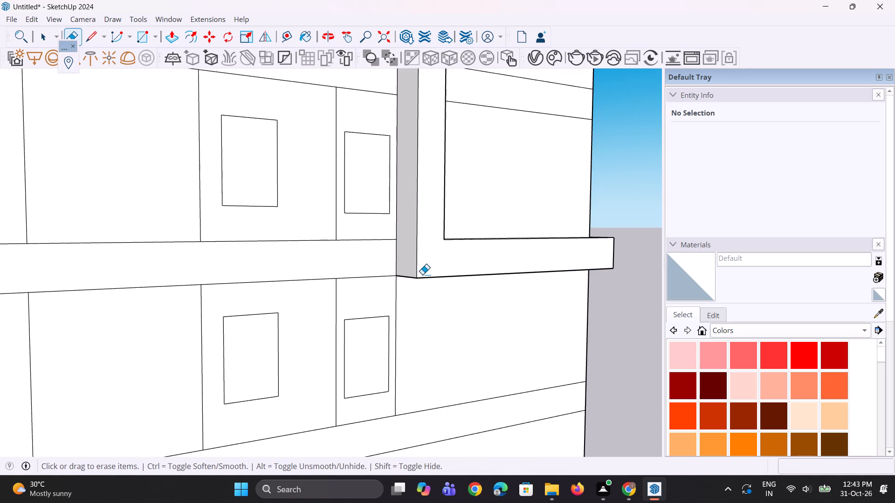
# Erase the seam lines on the front and inner side faces where the left leg meets its bottom beam.
pyautogui.scroll(-5, 436, 301)
pyautogui.moveTo(76, 288); pyautogui.dragTo(110, 292, button='middle')
pyautogui.scroll(2, 139, 265)
pyautogui.click(137, 282)
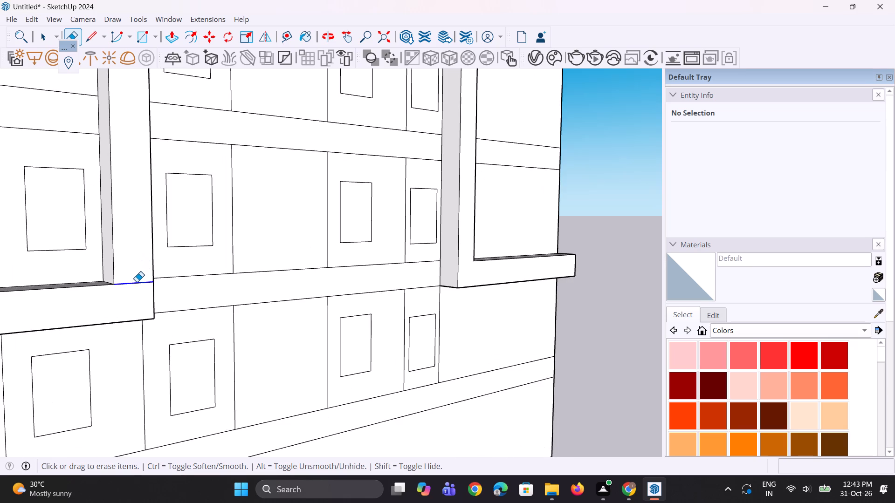
pyautogui.moveTo(145, 263); pyautogui.dragTo(1, 284, button='middle')
pyautogui.scroll(5, 145, 276)
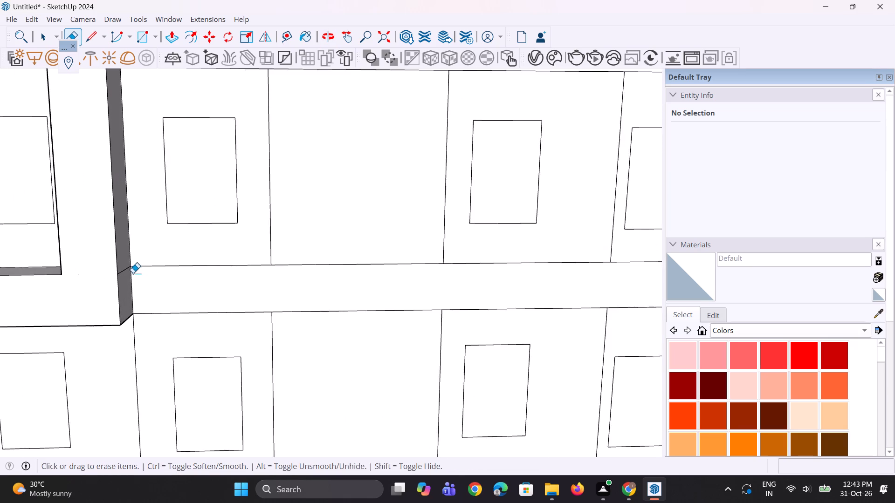
pyautogui.scroll(4, 133, 273)
pyautogui.moveTo(124, 267); pyautogui.dragTo(122, 274)
# Examine the whole building from the side and front to check both rebuilt frames.
pyautogui.scroll(-8, 187, 327)
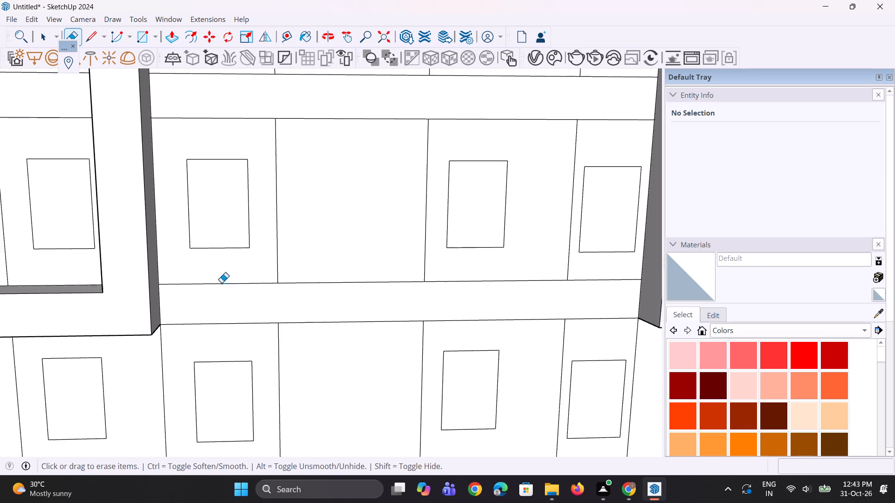
pyautogui.scroll(-3, 221, 283)
pyautogui.scroll(-5, 295, 327)
pyautogui.moveTo(317, 334); pyautogui.dragTo(280, 320, button='middle')
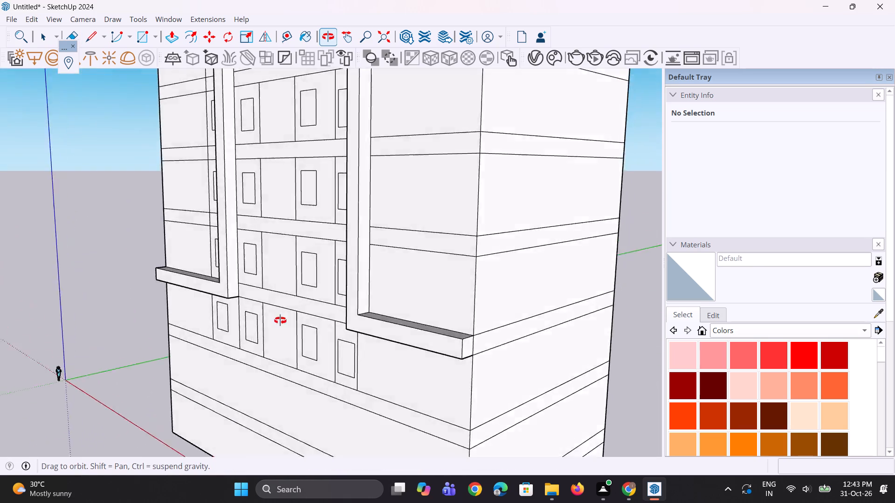
pyautogui.moveTo(280, 320); pyautogui.dragTo(283, 319, button='middle')
pyautogui.scroll(-10, 243, 375)
pyautogui.moveTo(268, 348); pyautogui.dragTo(262, 288, button='middle')
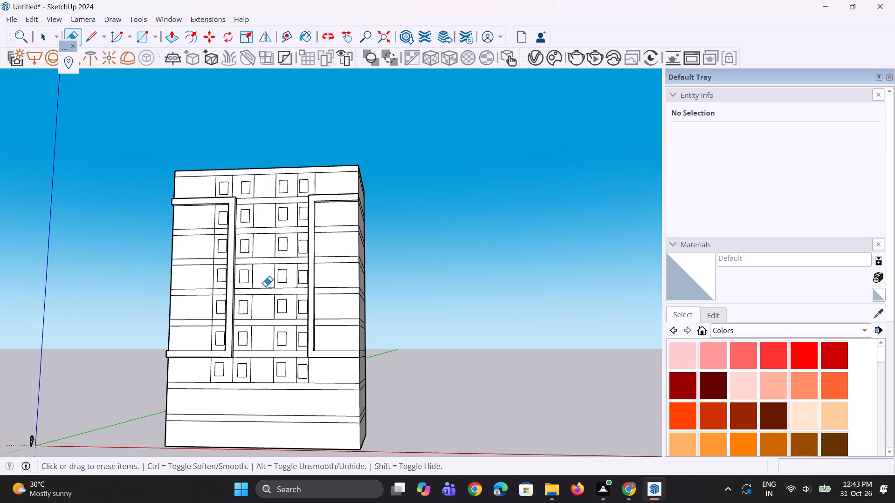
# Erase the vertical divider lines between the two rightmost window columns on the top four storeys with windows.
pyautogui.scroll(2, 307, 185)
pyautogui.scroll(4, 251, 213)
pyautogui.scroll(3, 302, 195)
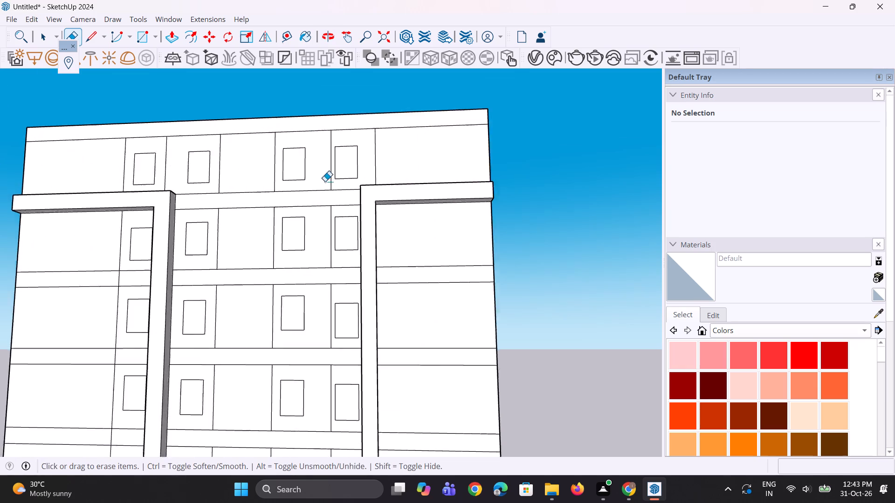
pyautogui.scroll(9, 325, 181)
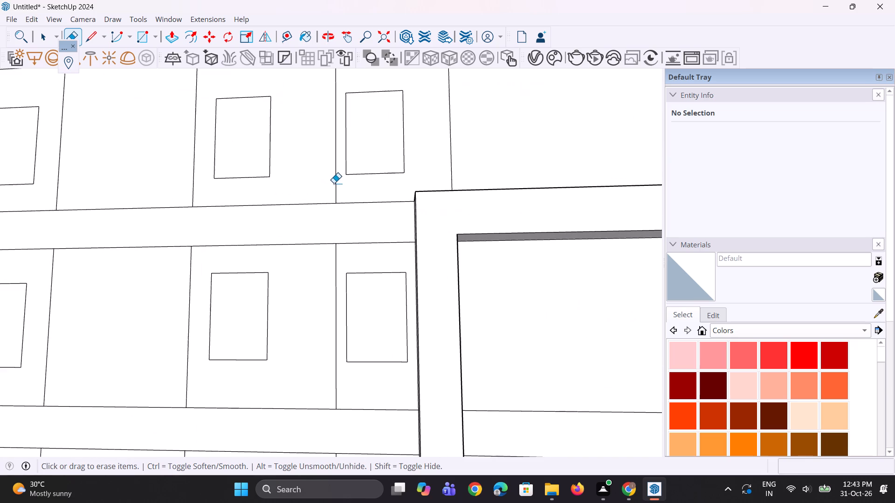
pyautogui.scroll(-8, 337, 181)
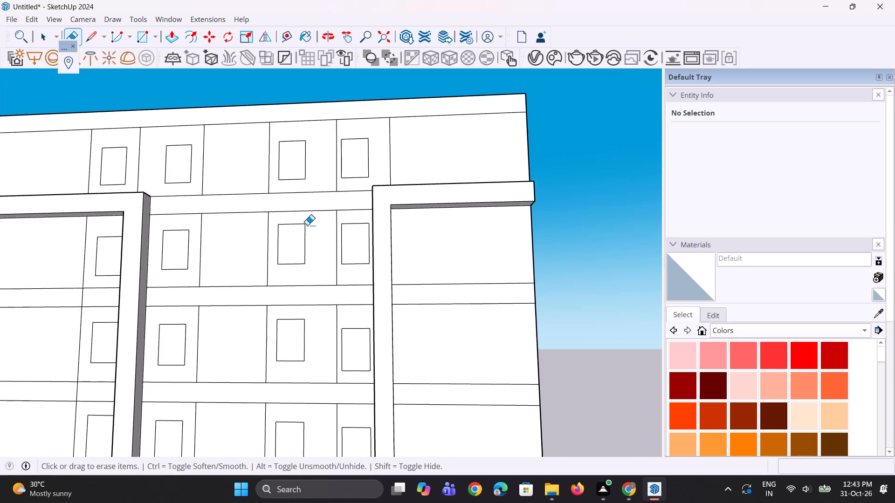
pyautogui.scroll(2, 331, 239)
pyautogui.moveTo(343, 168); pyautogui.dragTo(337, 172)
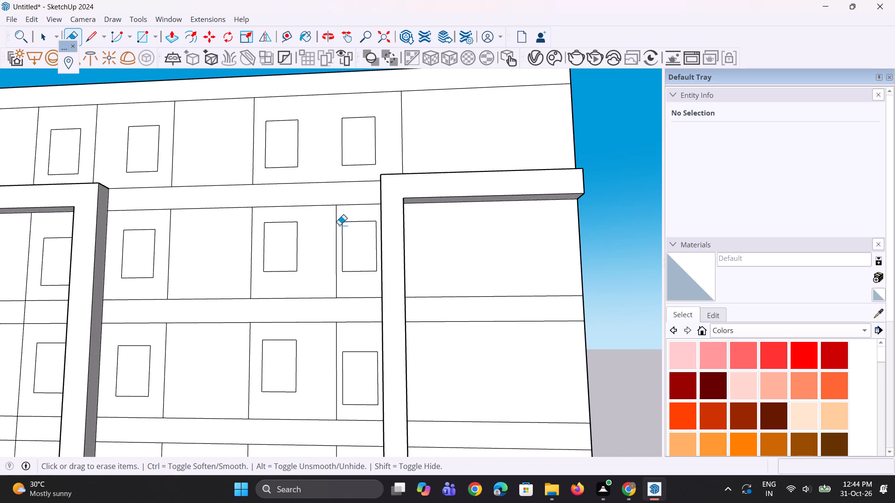
pyautogui.moveTo(339, 225); pyautogui.dragTo(332, 225)
pyautogui.scroll(-4, 334, 151)
pyautogui.scroll(3, 297, 355)
pyautogui.scroll(3, 328, 258)
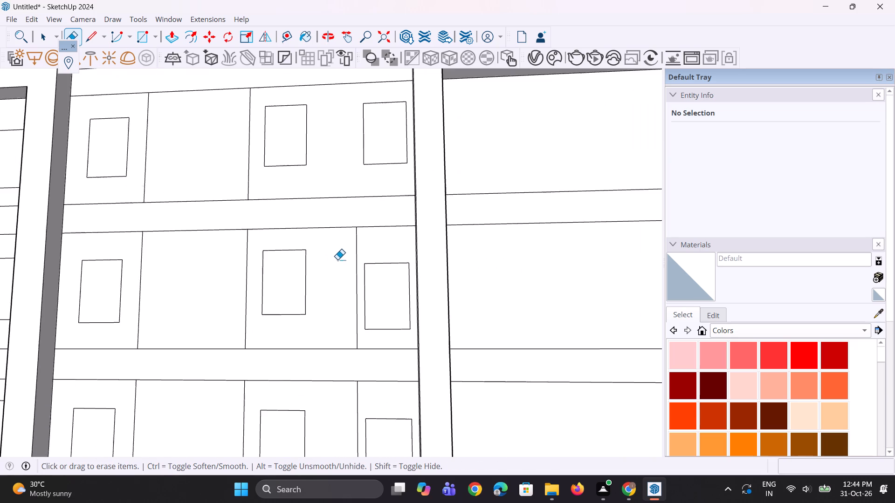
pyautogui.moveTo(362, 258); pyautogui.dragTo(353, 254)
pyautogui.scroll(-3, 353, 242)
pyautogui.scroll(3, 366, 378)
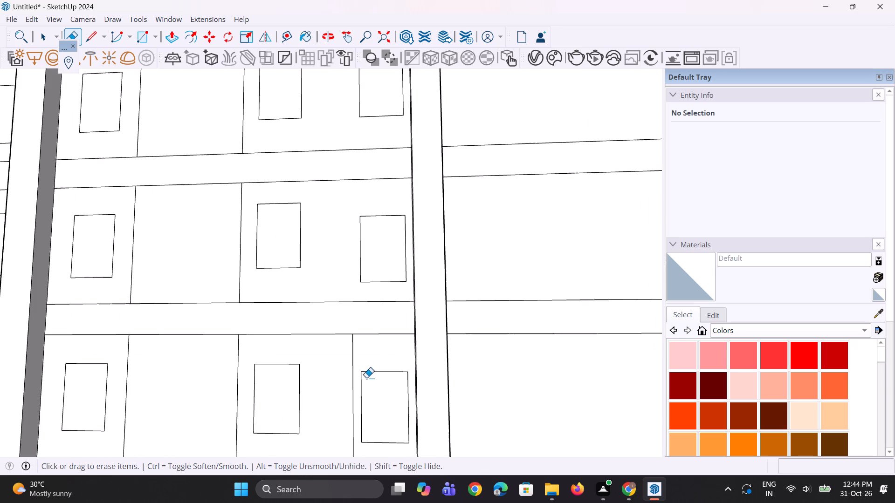
pyautogui.moveTo(359, 355); pyautogui.dragTo(347, 356)
# Erase the vertical divider lines between the two rightmost window columns on the remaining three lower storeys with windows.
pyautogui.scroll(-17, 333, 228)
pyautogui.scroll(6, 331, 299)
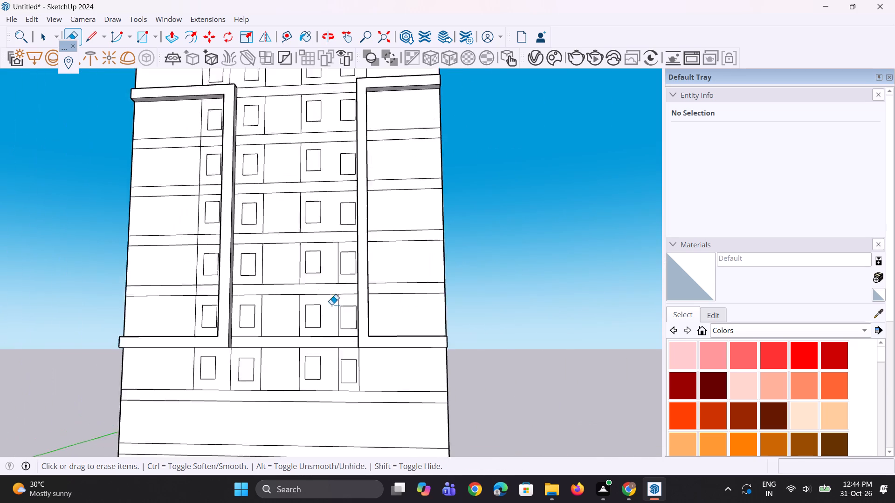
pyautogui.scroll(6, 331, 305)
pyautogui.scroll(4, 339, 247)
pyautogui.moveTo(339, 247); pyautogui.dragTo(329, 251)
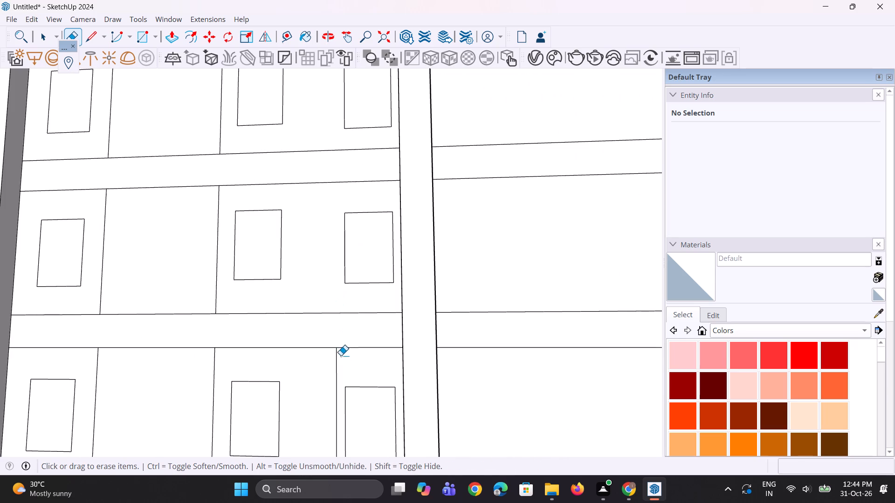
pyautogui.moveTo(339, 359); pyautogui.dragTo(334, 357)
pyautogui.scroll(-10, 344, 265)
pyautogui.scroll(6, 319, 407)
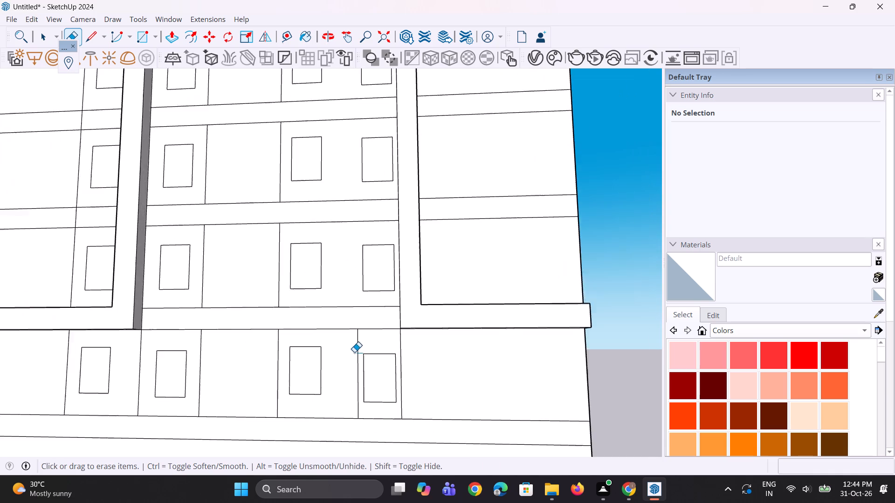
pyautogui.scroll(2, 354, 352)
pyautogui.click(359, 345)
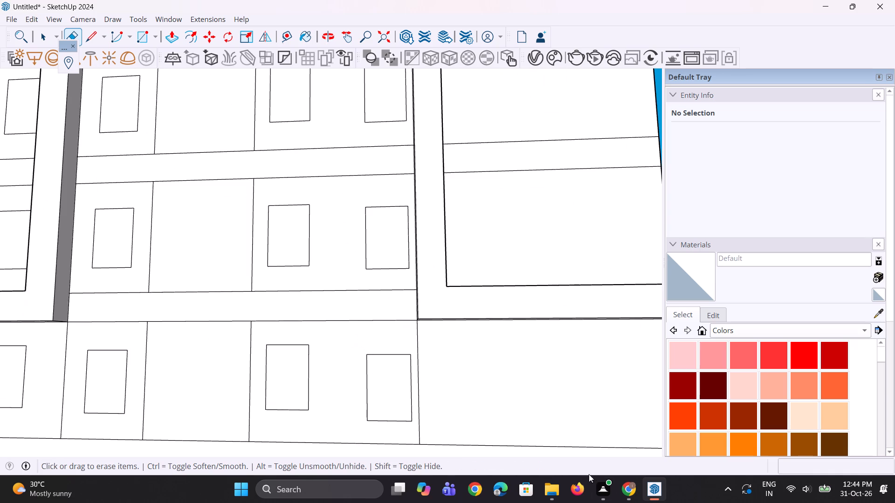
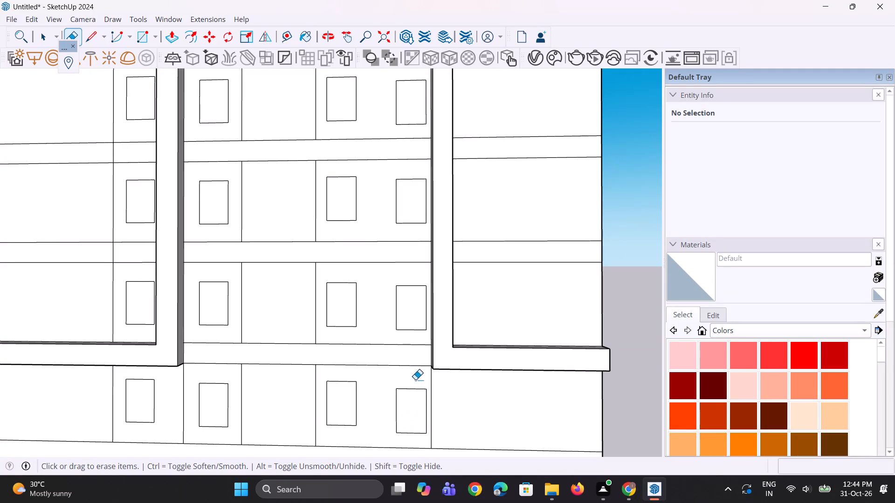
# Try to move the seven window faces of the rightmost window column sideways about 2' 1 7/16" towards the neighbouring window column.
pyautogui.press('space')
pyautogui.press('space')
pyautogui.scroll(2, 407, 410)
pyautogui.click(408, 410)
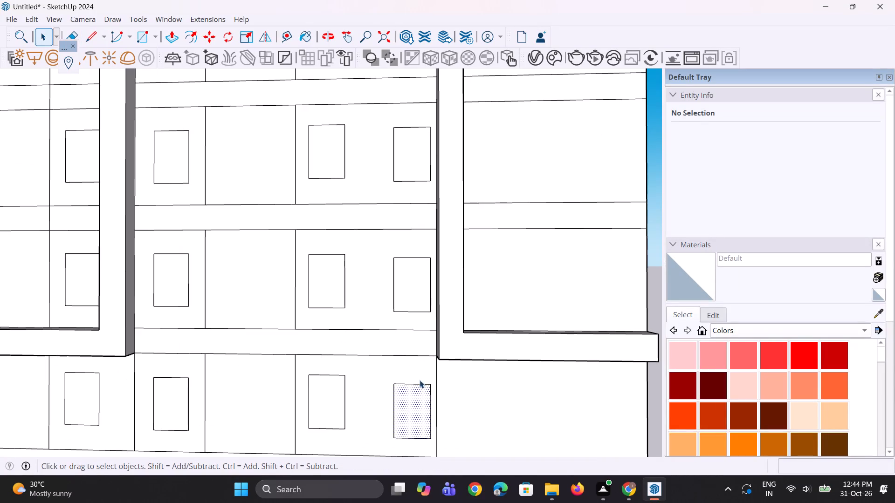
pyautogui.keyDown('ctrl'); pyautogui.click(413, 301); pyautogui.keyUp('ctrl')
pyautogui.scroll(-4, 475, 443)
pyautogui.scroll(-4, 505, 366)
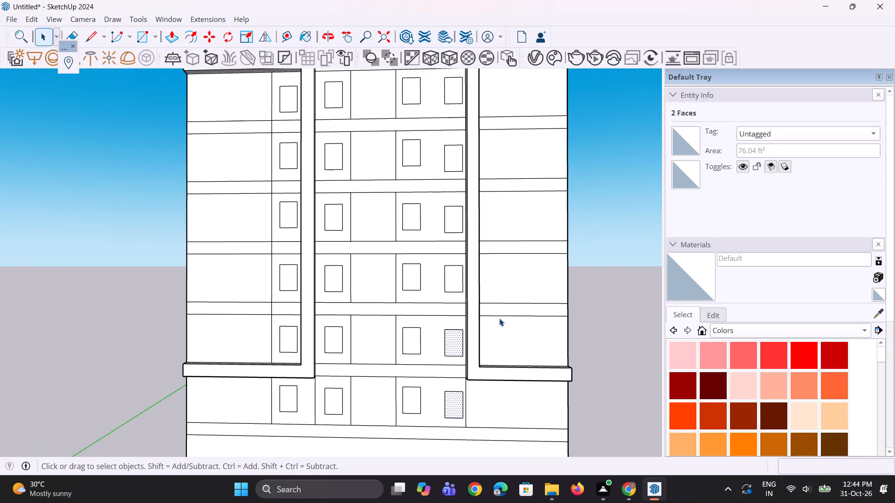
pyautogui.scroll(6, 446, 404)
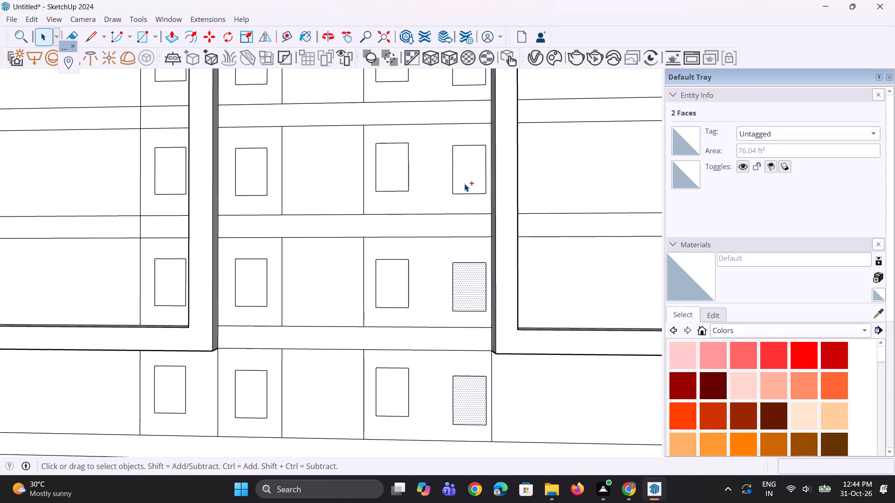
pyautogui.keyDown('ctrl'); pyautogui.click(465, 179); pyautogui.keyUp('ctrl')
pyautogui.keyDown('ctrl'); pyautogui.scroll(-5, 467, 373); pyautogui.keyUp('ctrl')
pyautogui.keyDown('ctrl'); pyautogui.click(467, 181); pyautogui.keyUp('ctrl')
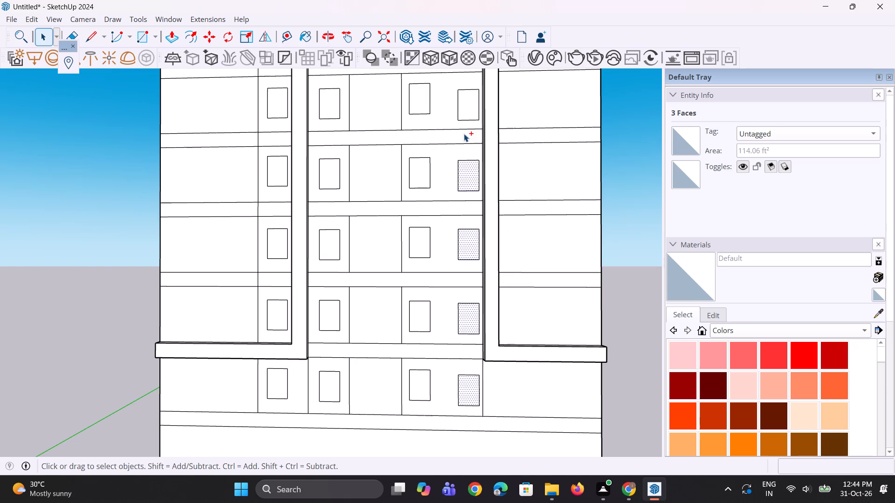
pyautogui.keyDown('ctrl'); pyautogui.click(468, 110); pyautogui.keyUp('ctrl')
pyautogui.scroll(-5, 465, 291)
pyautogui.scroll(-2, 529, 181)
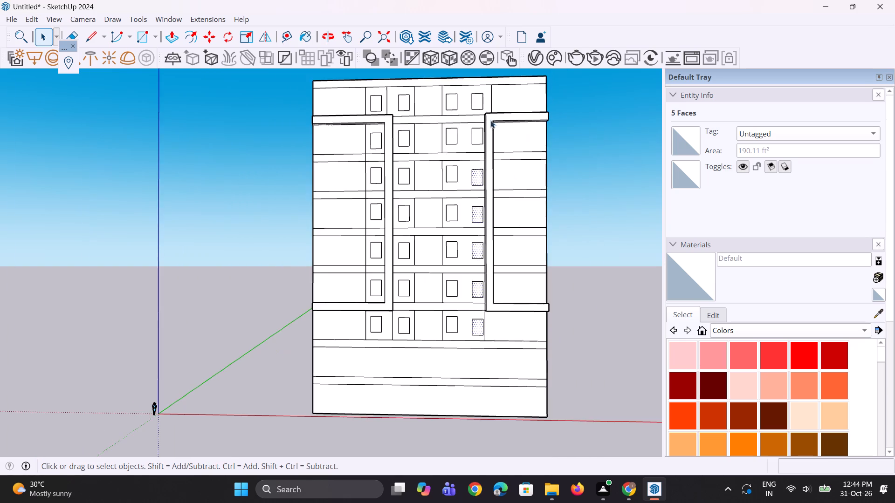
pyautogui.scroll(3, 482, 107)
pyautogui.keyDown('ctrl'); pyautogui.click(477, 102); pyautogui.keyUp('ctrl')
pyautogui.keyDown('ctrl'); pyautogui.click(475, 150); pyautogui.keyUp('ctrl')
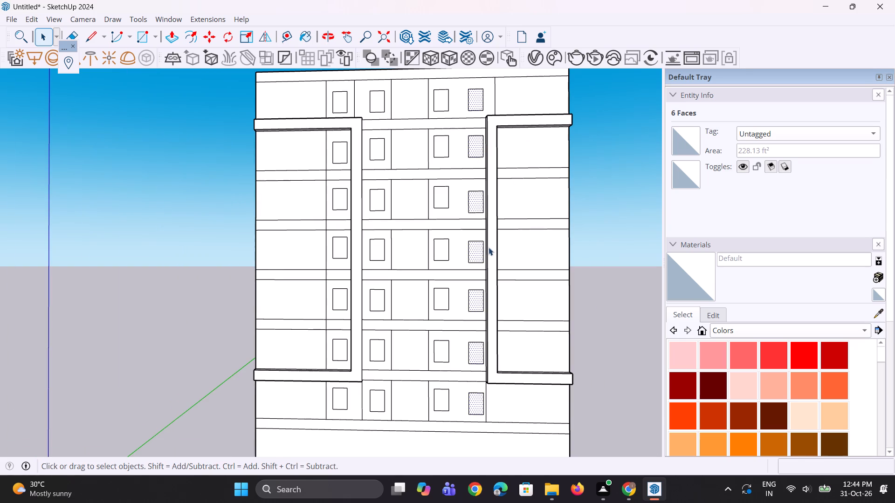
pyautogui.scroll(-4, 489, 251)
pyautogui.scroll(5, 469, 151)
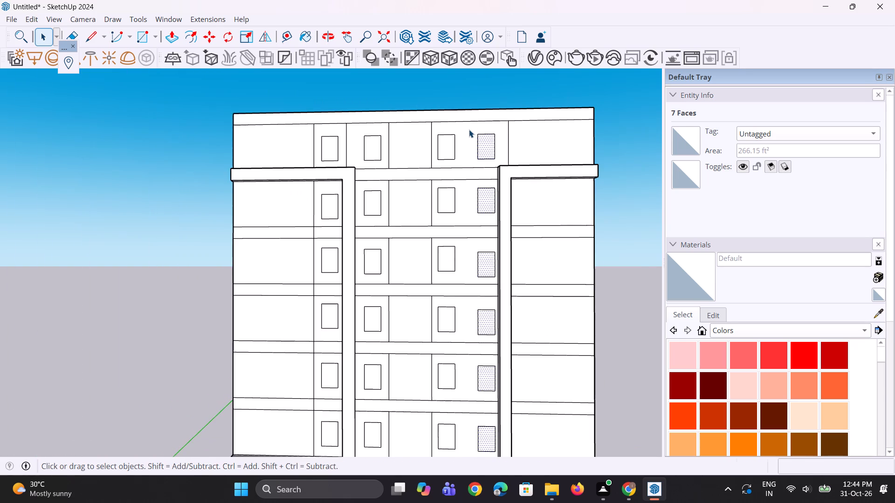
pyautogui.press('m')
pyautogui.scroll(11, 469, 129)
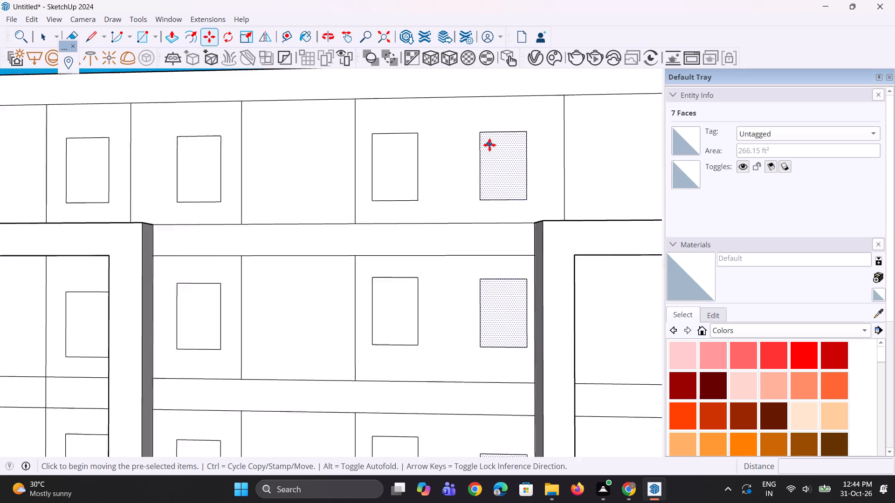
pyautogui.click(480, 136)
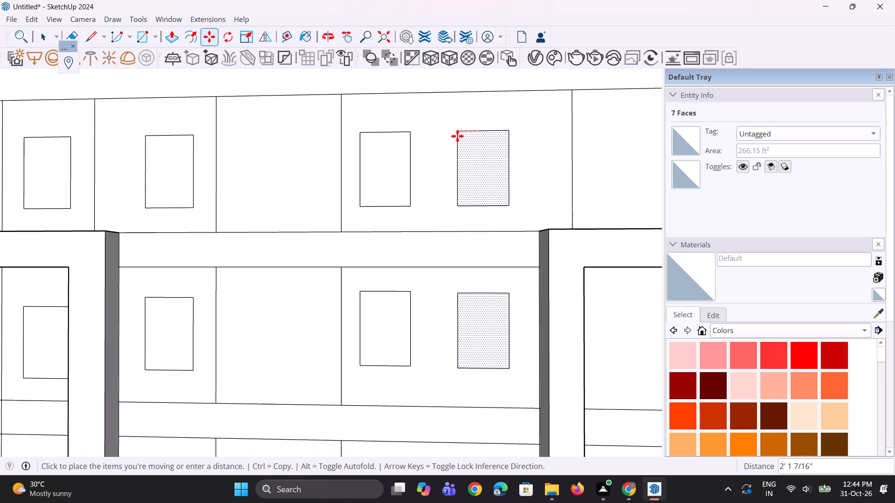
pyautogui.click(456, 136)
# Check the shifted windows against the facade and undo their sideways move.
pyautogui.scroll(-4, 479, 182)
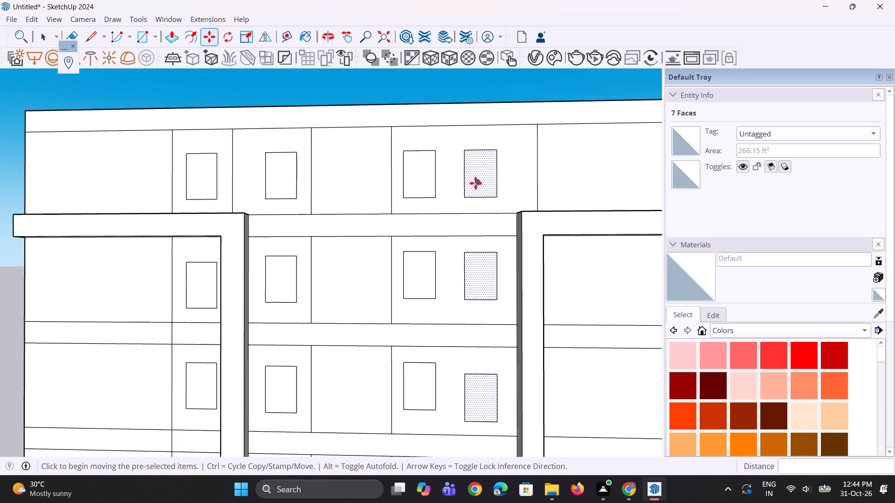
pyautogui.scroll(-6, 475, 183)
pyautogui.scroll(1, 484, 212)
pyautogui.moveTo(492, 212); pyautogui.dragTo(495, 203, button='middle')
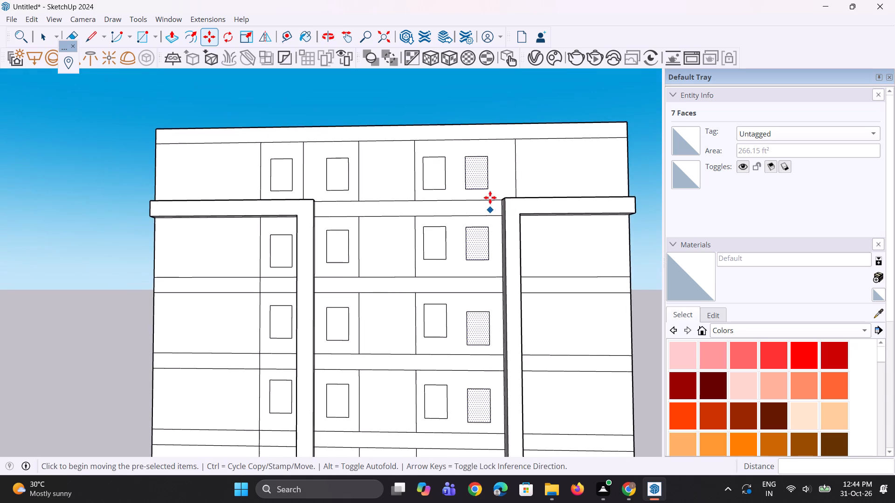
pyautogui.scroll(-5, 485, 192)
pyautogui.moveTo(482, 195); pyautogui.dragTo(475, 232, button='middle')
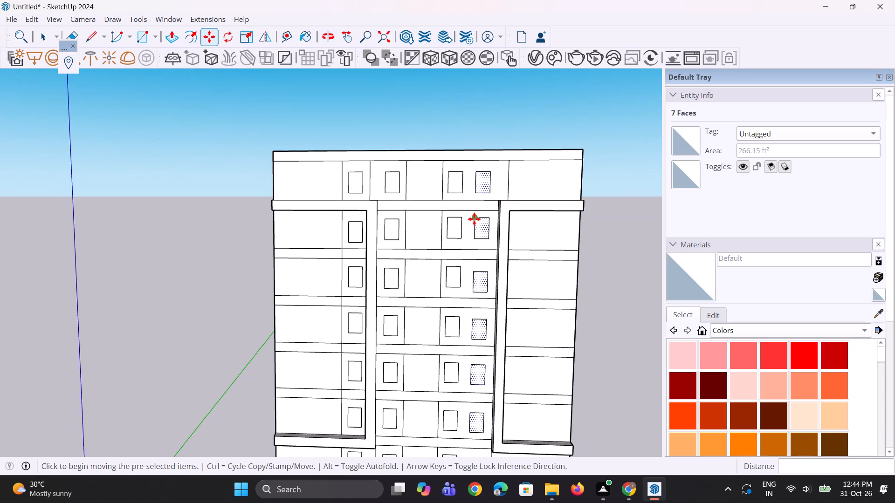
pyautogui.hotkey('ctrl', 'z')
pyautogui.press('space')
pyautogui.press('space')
# Place a horizontal guide along the bottom edge of the top-storey window beside the rightmost column, offset from its top edge.
pyautogui.scroll(3, 489, 285)
pyautogui.scroll(-4, 478, 263)
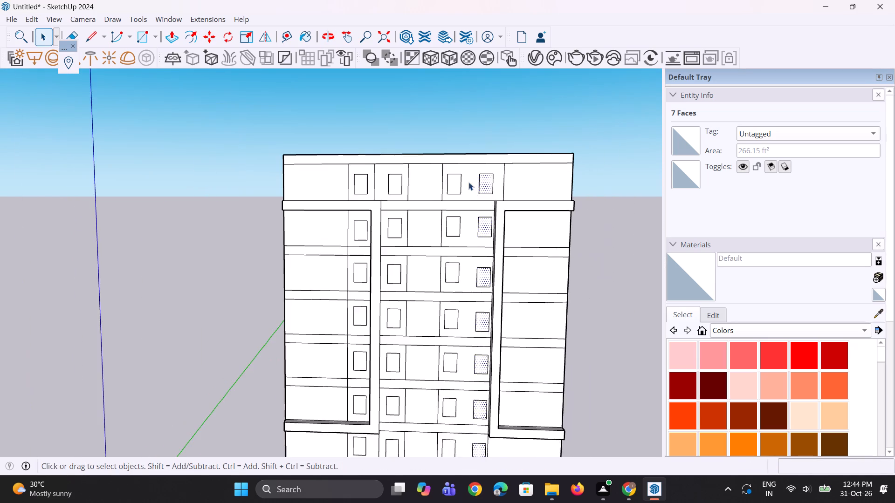
pyautogui.scroll(8, 466, 160)
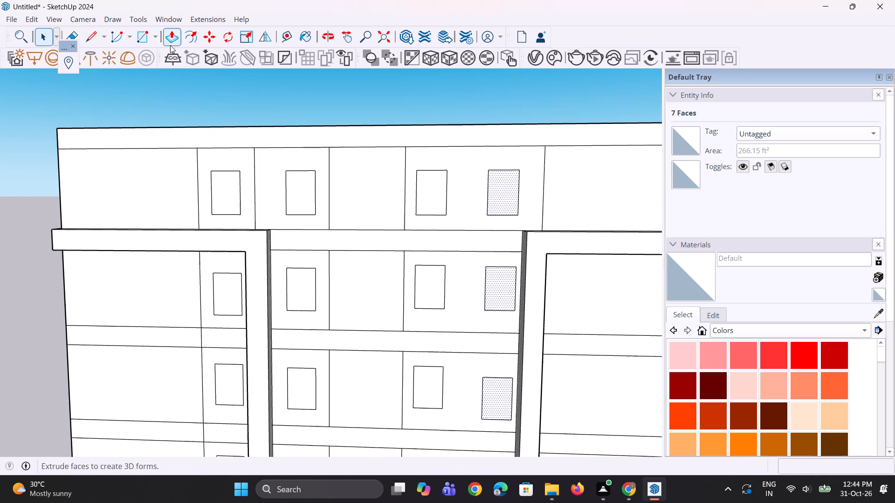
pyautogui.click(282, 39)
pyautogui.scroll(-3, 230, 163)
pyautogui.scroll(3, 333, 263)
pyautogui.scroll(2, 370, 165)
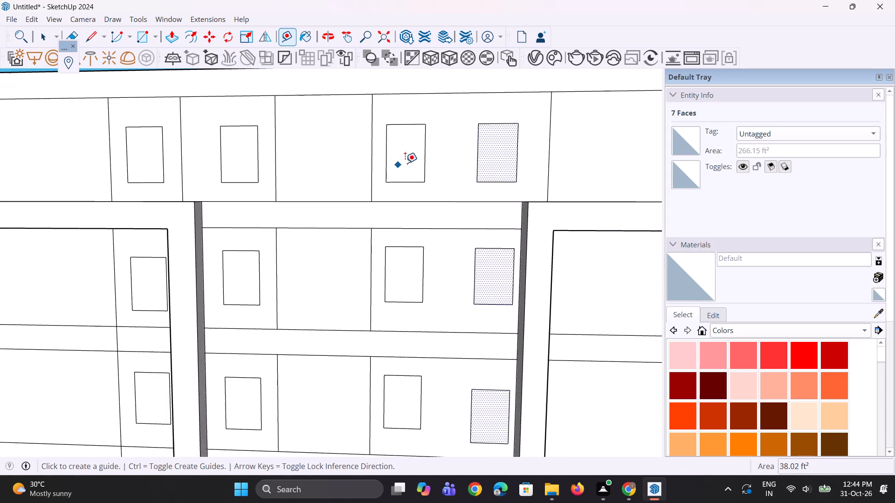
pyautogui.click(406, 127)
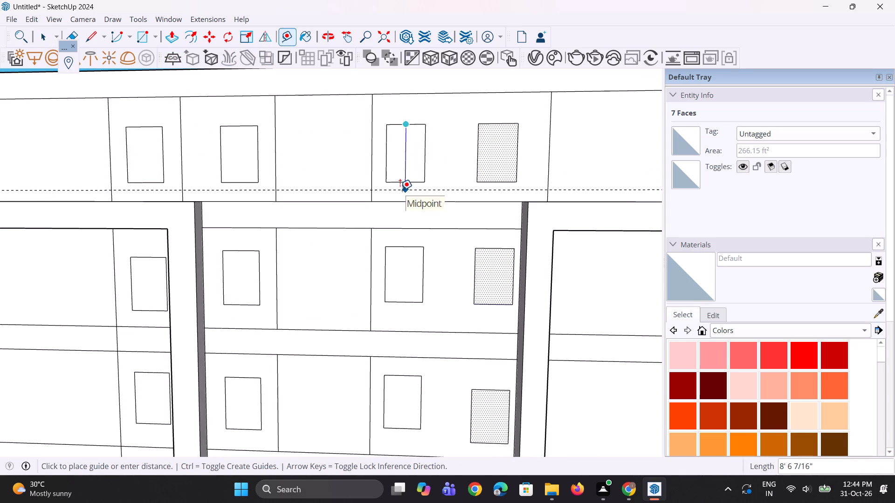
pyautogui.click(402, 184)
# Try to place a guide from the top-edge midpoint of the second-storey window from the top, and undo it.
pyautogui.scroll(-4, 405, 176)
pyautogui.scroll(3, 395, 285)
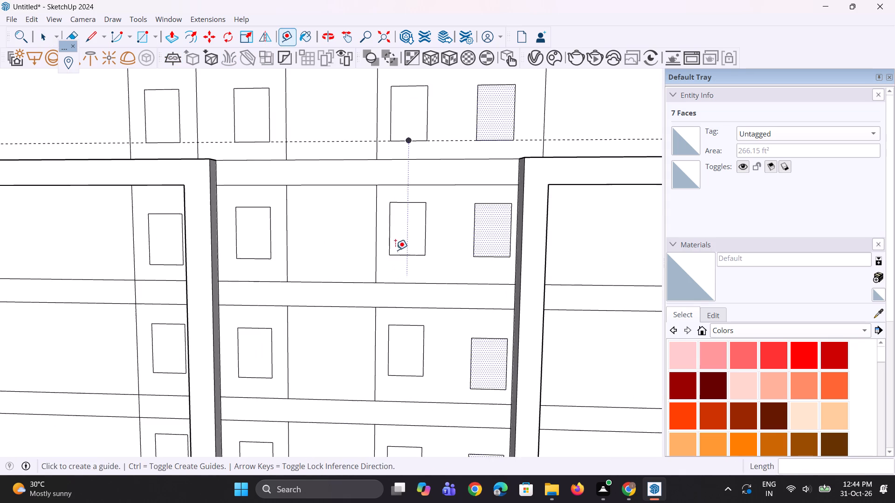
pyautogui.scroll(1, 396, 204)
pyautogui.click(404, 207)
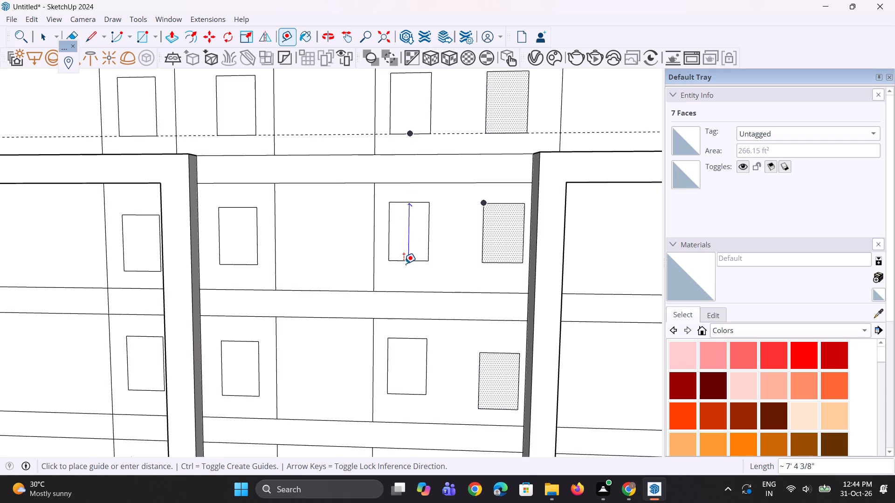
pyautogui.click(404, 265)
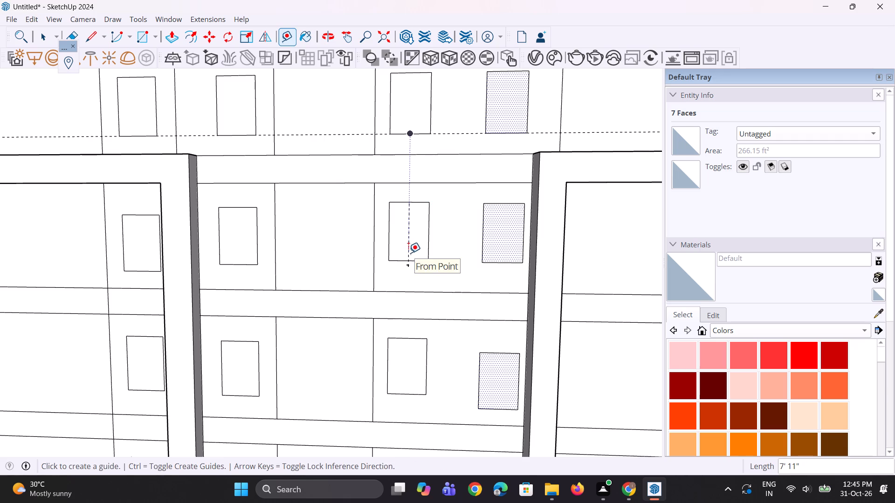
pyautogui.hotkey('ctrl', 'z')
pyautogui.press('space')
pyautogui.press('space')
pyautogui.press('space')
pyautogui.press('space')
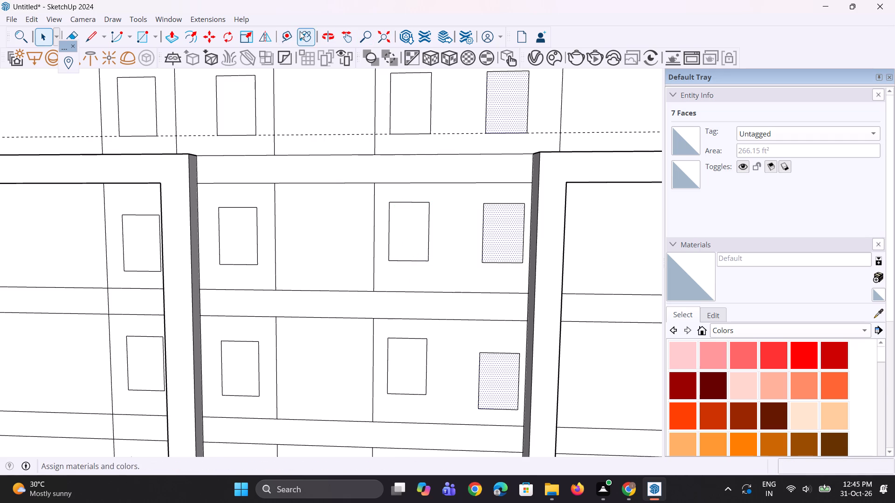
# Place horizontal guides along the bottom edges of the second- and third-storey windows from the top, beside the rightmost column.
pyautogui.moveTo(289, 36); pyautogui.dragTo(353, 158)
pyautogui.scroll(3, 417, 274)
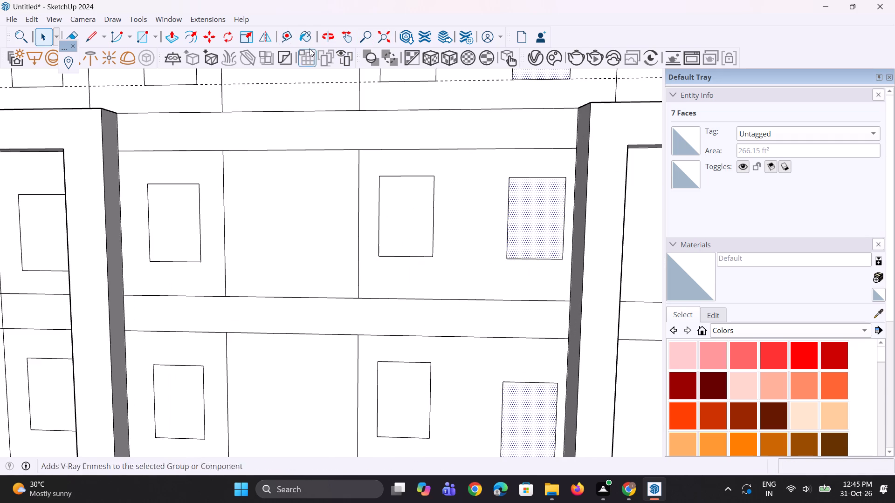
pyautogui.click(288, 43)
pyautogui.scroll(1, 406, 174)
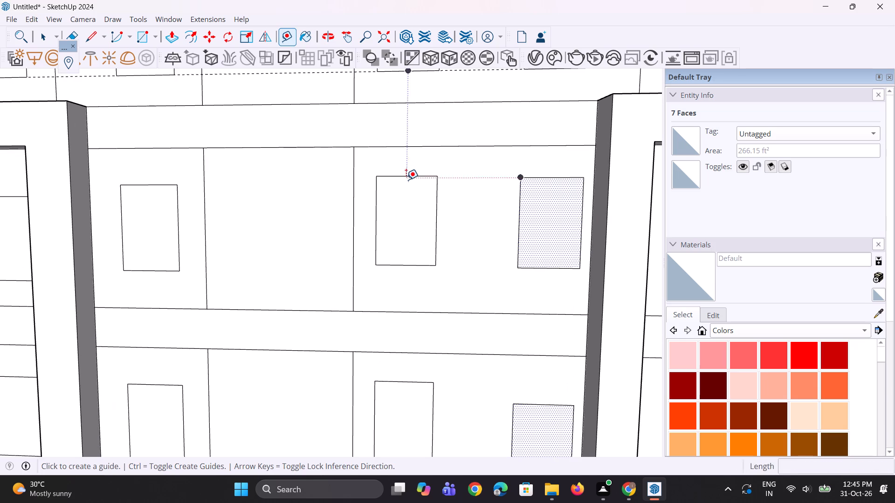
pyautogui.click(406, 178)
pyautogui.click(407, 266)
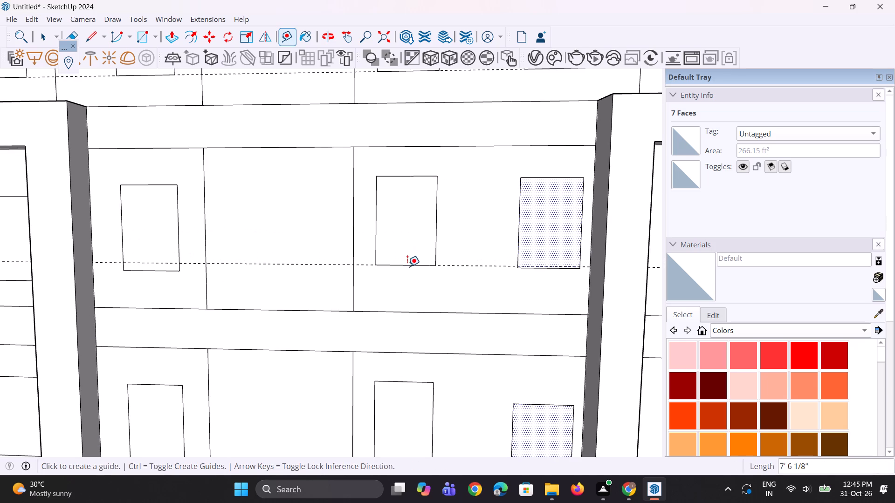
pyautogui.scroll(-6, 412, 234)
pyautogui.scroll(7, 415, 376)
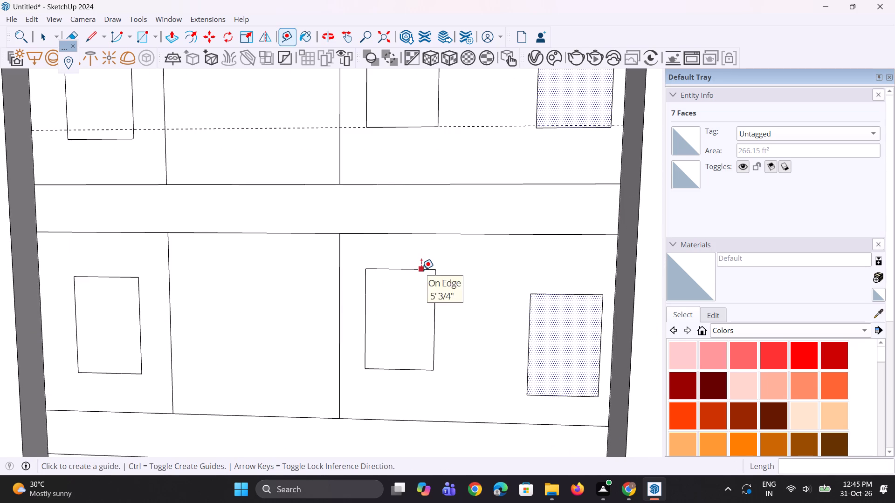
pyautogui.click(421, 270)
pyautogui.click(415, 370)
# Place horizontal guides along the bottom edges of the fourth- and fifth-storey windows from the top, beside the rightmost column.
pyautogui.scroll(-5, 457, 331)
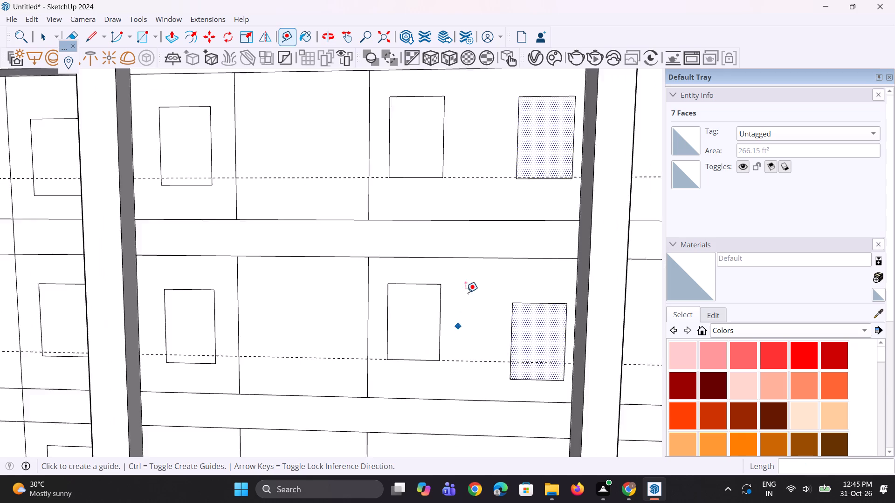
pyautogui.scroll(-10, 486, 254)
pyautogui.scroll(10, 456, 388)
pyautogui.scroll(4, 472, 313)
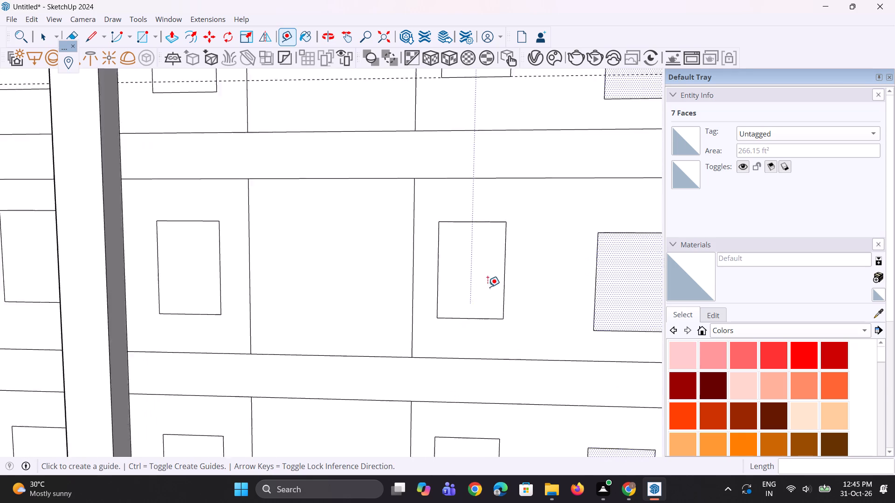
pyautogui.click(451, 216)
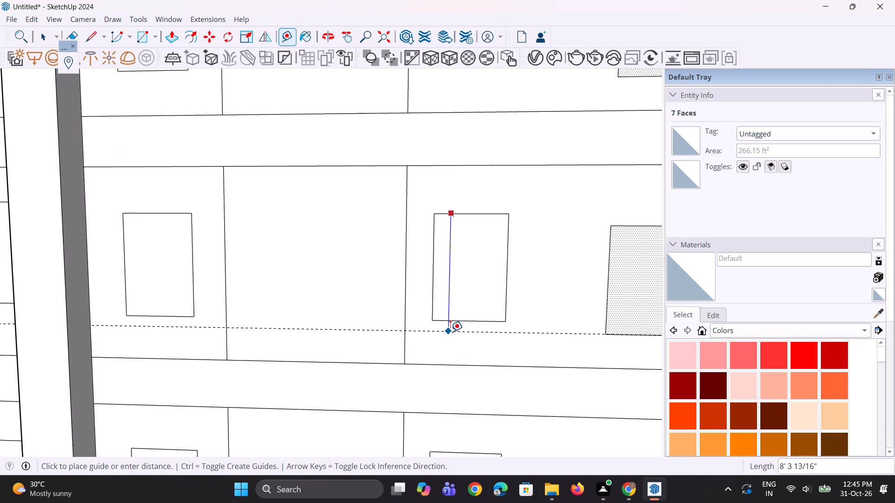
pyautogui.moveTo(456, 323); pyautogui.dragTo(467, 298)
pyautogui.scroll(-5, 491, 244)
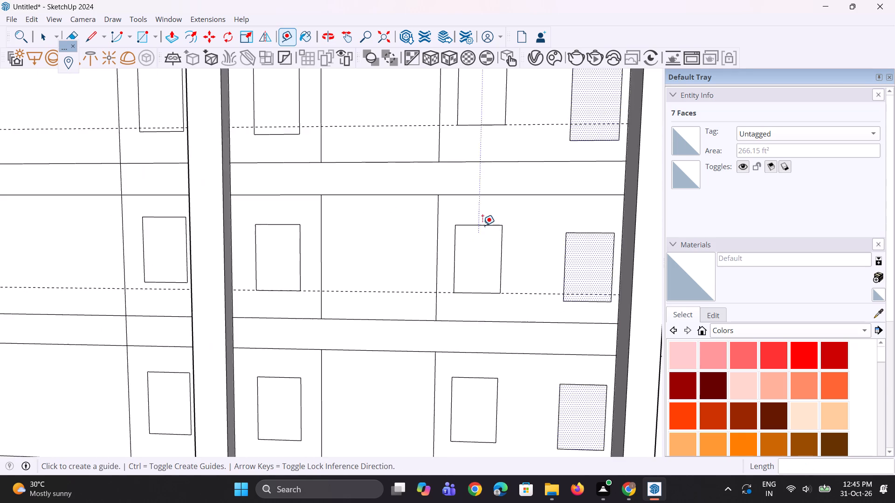
pyautogui.scroll(-16, 482, 224)
pyautogui.scroll(5, 502, 329)
pyautogui.scroll(6, 491, 201)
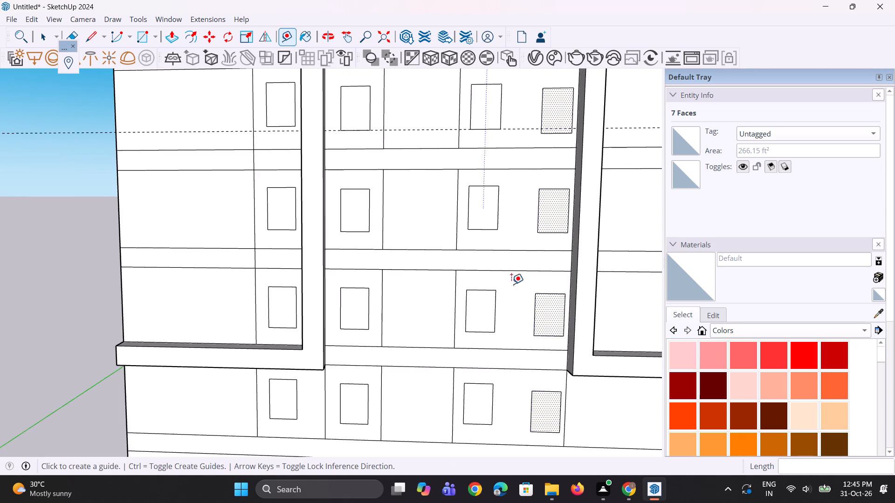
pyautogui.scroll(8, 511, 284)
pyautogui.scroll(3, 461, 113)
pyautogui.click(492, 97)
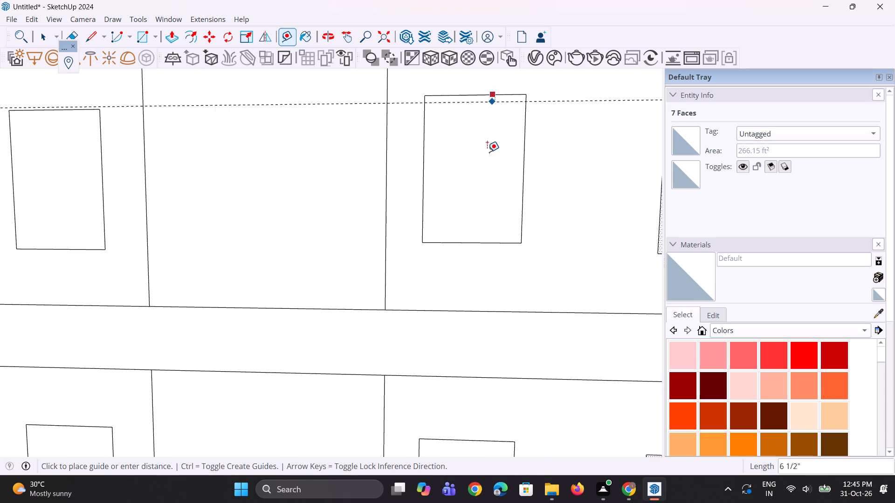
pyautogui.click(485, 245)
# Place horizontal guides along the bottom edges of the two lowest windows in the column beside the rightmost one.
pyautogui.scroll(-9, 497, 243)
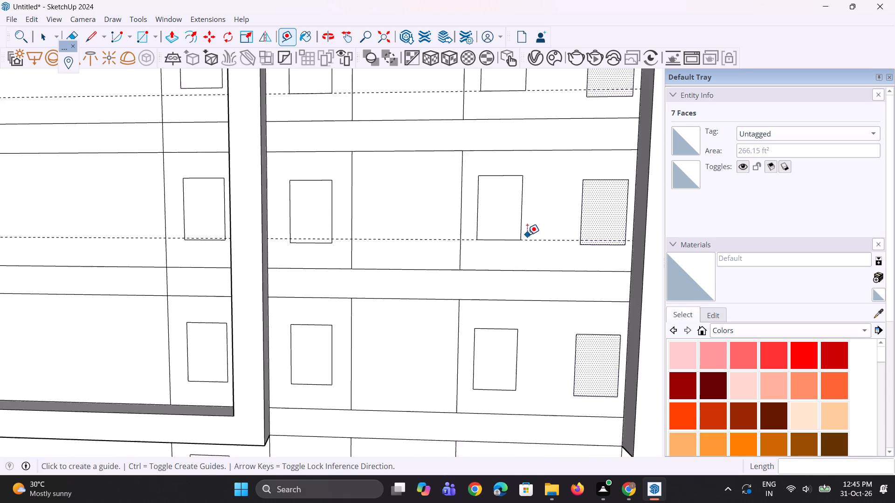
pyautogui.scroll(-4, 527, 235)
pyautogui.scroll(5, 529, 449)
pyautogui.scroll(2, 500, 285)
pyautogui.scroll(3, 476, 190)
pyautogui.click(475, 190)
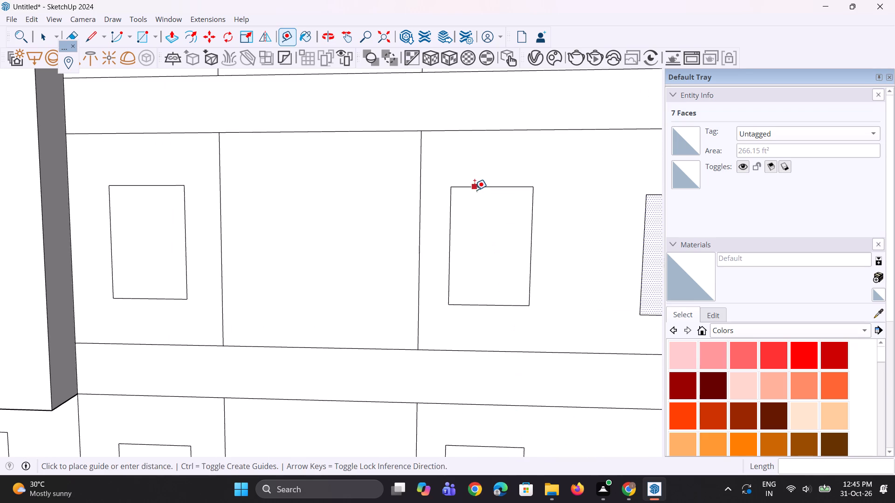
pyautogui.click(470, 306)
pyautogui.scroll(-10, 520, 240)
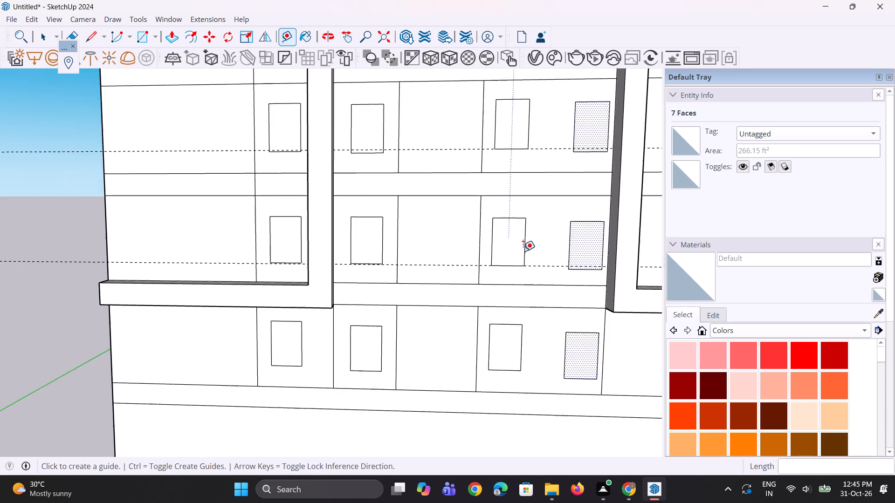
pyautogui.scroll(9, 508, 366)
pyautogui.click(519, 288)
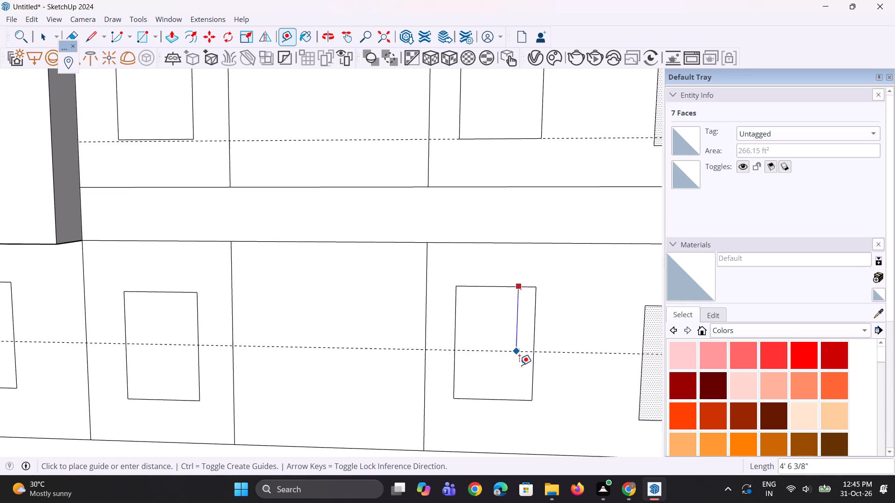
pyautogui.click(517, 400)
pyautogui.scroll(-12, 518, 400)
pyautogui.moveTo(631, 404); pyautogui.dragTo(636, 400, button='middle')
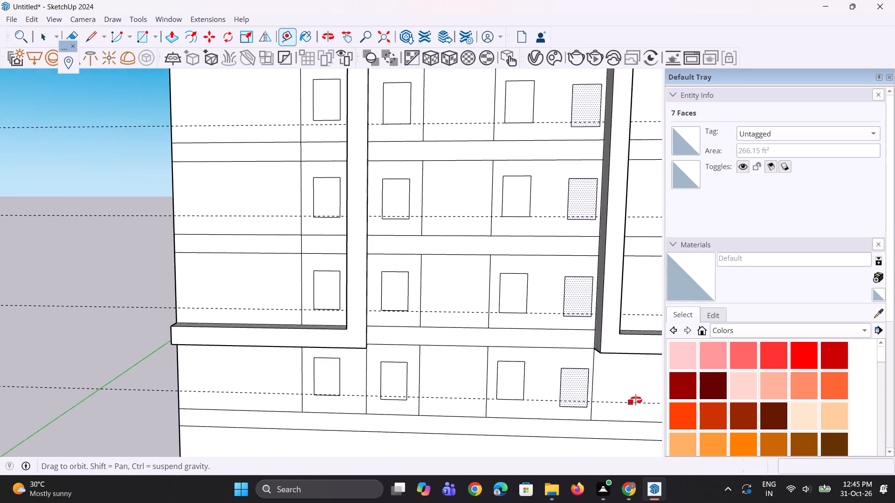
# Move the lowest window in the rightmost column up until its bottom edge sits on the horizontal guide.
pyautogui.moveTo(636, 400); pyautogui.dragTo(639, 380, button='middle')
pyautogui.press('space')
pyautogui.press('space')
pyautogui.click(140, 335)
pyautogui.scroll(3, 649, 406)
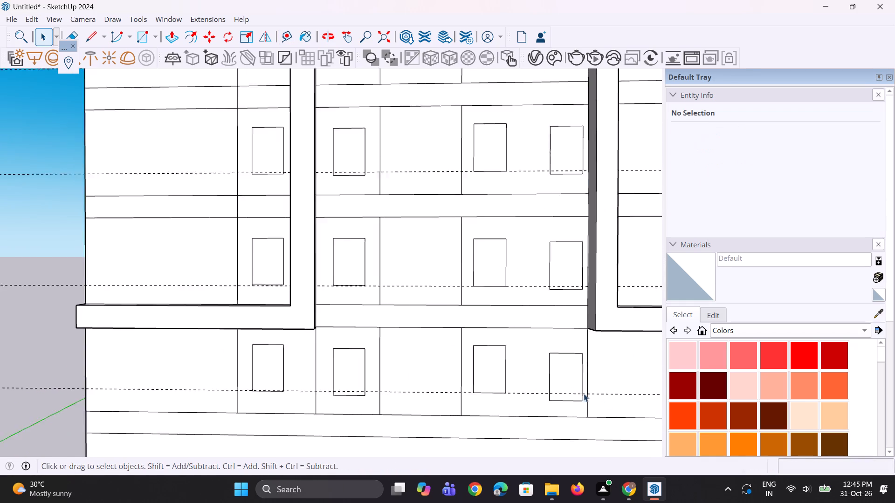
pyautogui.click(553, 365)
pyautogui.scroll(3, 558, 391)
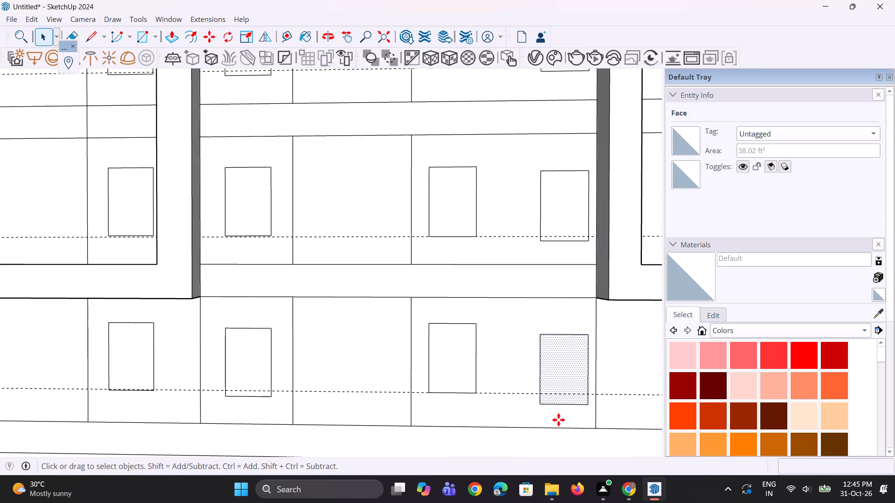
pyautogui.press('m')
pyautogui.scroll(2, 558, 421)
pyautogui.click(536, 402)
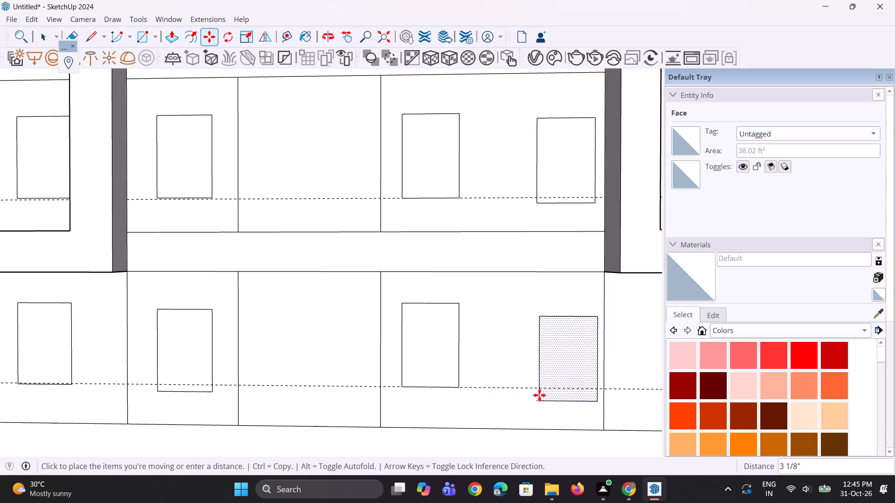
pyautogui.click(540, 389)
pyautogui.scroll(-6, 551, 401)
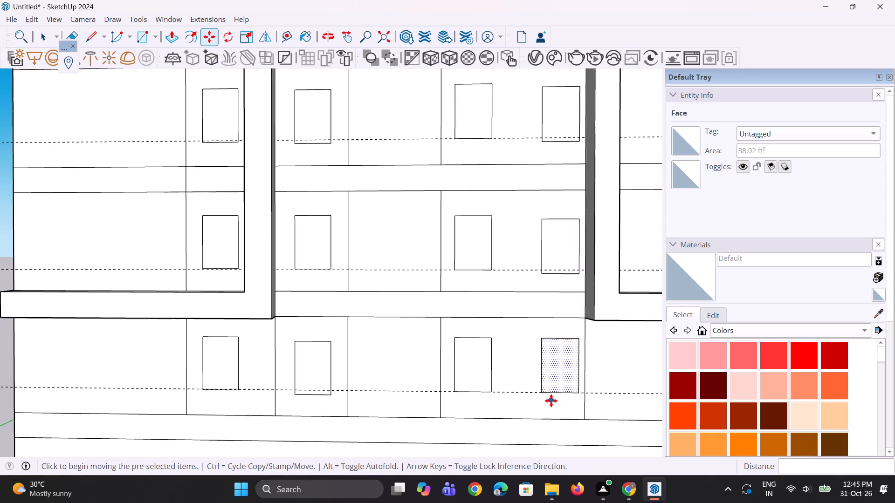
pyautogui.scroll(-4, 551, 401)
pyautogui.press('space')
pyautogui.press('space')
# Move the second-lowest window in the rightmost column up until its bottom edge sits on its horizontal guide.
pyautogui.click(559, 307)
pyautogui.scroll(12, 556, 305)
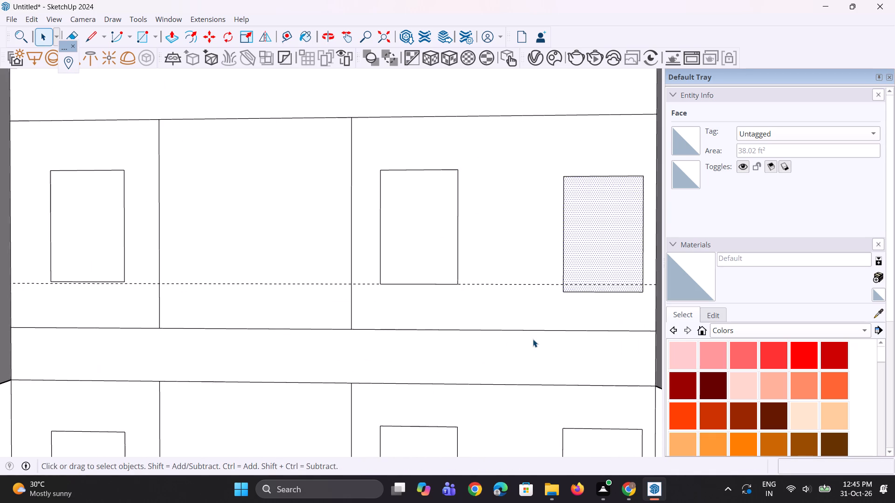
pyautogui.press('m')
pyautogui.scroll(3, 585, 315)
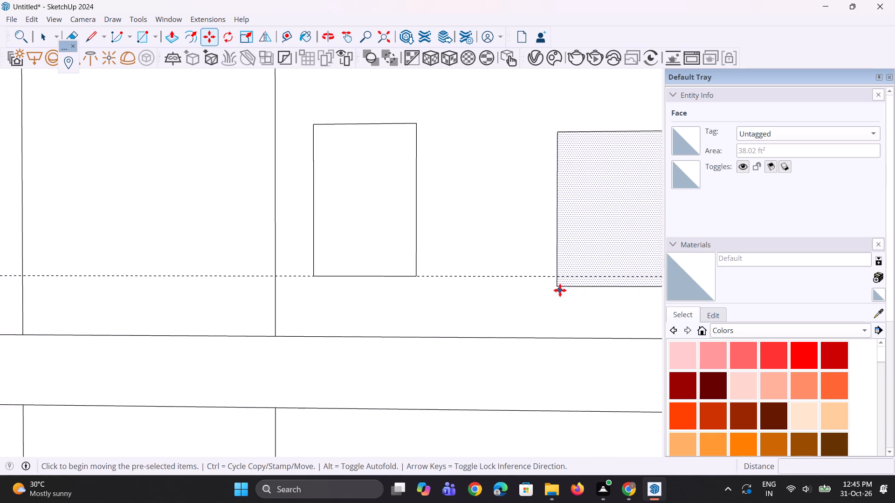
pyautogui.click(557, 283)
pyautogui.click(558, 275)
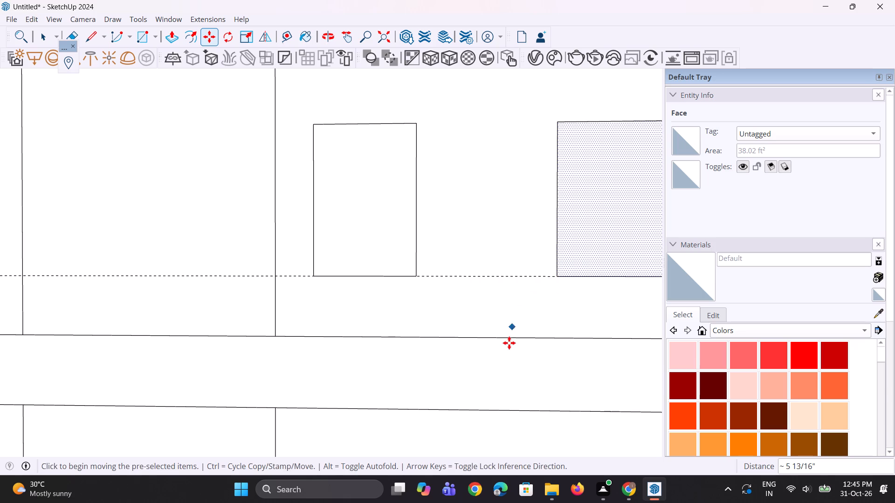
pyautogui.scroll(-15, 509, 347)
pyautogui.press('space')
pyautogui.press('space')
pyautogui.press('space')
# Move the third-lowest window in the rightmost column up by its bottom corner onto that storey's horizontal guide.
pyautogui.scroll(6, 530, 186)
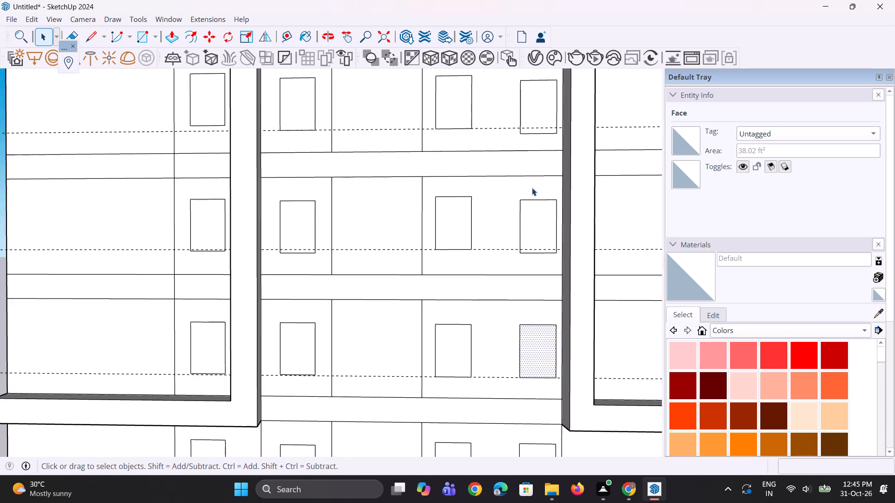
pyautogui.scroll(8, 532, 188)
pyautogui.click(552, 258)
pyautogui.scroll(6, 497, 342)
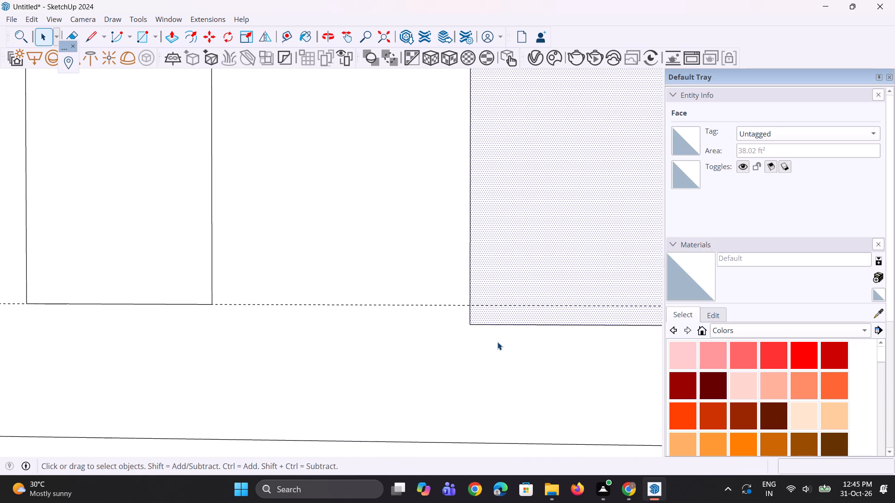
pyautogui.press('m')
pyautogui.scroll(1, 497, 342)
pyautogui.click(465, 326)
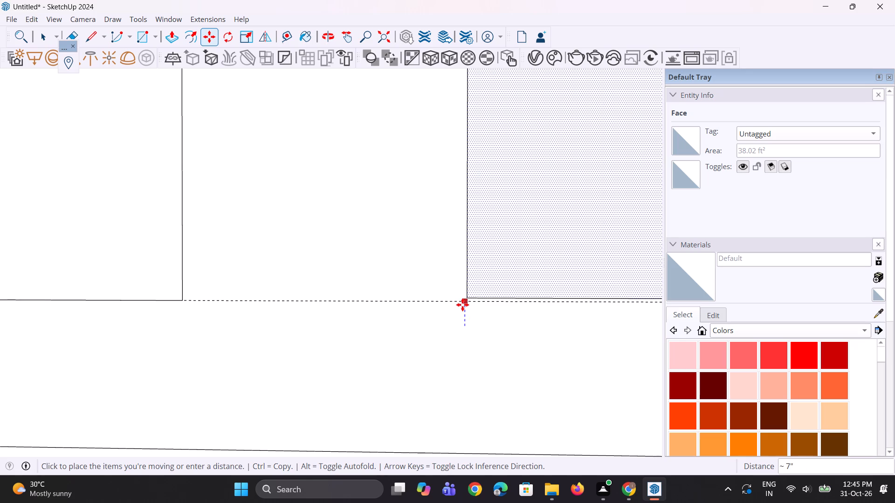
pyautogui.click(462, 305)
pyautogui.scroll(-15, 437, 350)
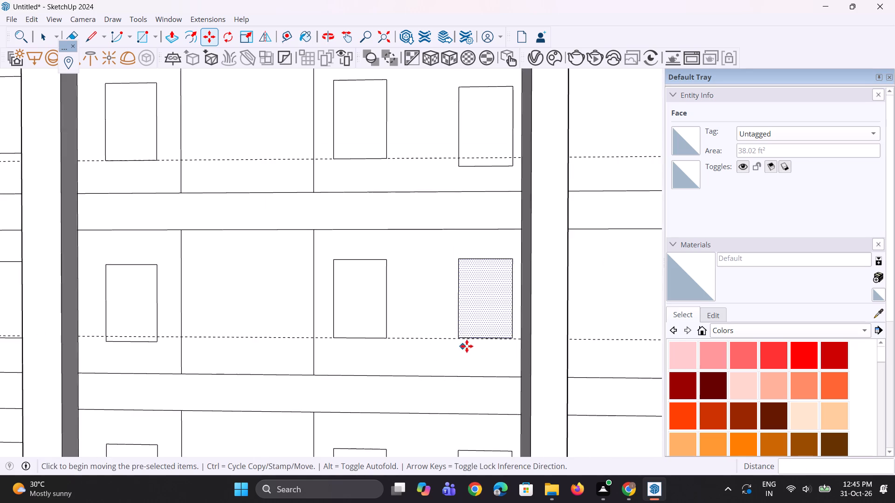
pyautogui.moveTo(485, 335); pyautogui.dragTo(503, 336, button='middle')
pyautogui.scroll(-6, 487, 382)
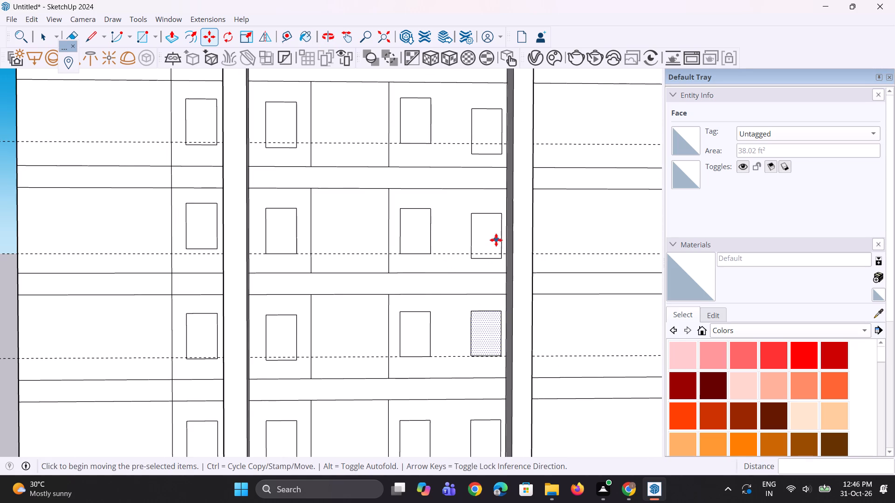
pyautogui.press('space')
pyautogui.press('space')
# Move the fourth-storey window from the top in the rightmost column up by its bottom corner onto its guide.
pyautogui.click(482, 235)
pyautogui.scroll(15, 470, 249)
pyautogui.press('m')
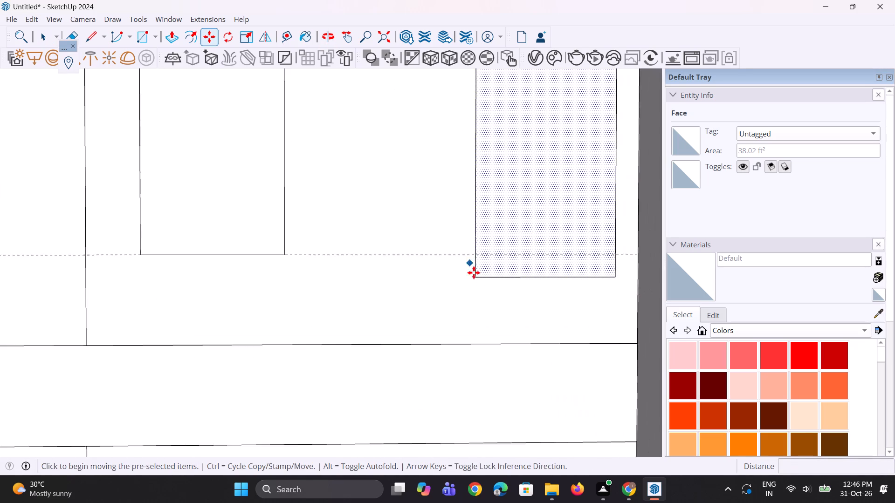
pyautogui.scroll(4, 474, 272)
pyautogui.click(469, 277)
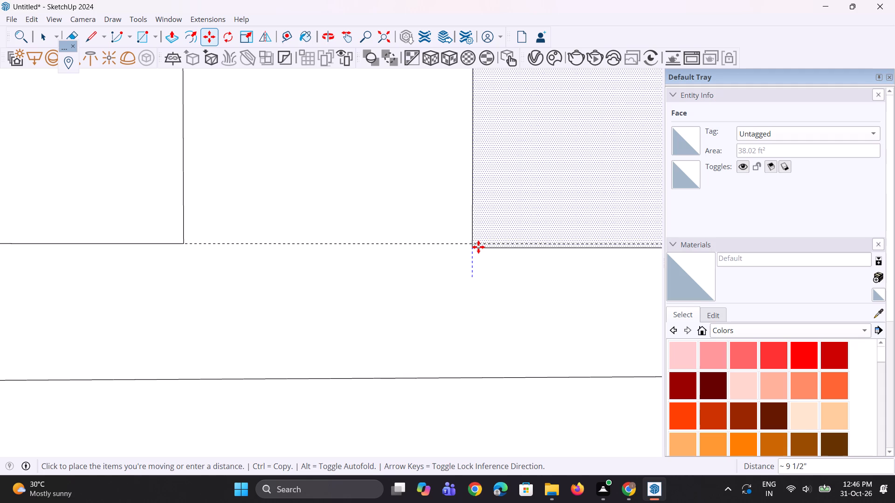
pyautogui.click(477, 245)
pyautogui.scroll(-11, 458, 315)
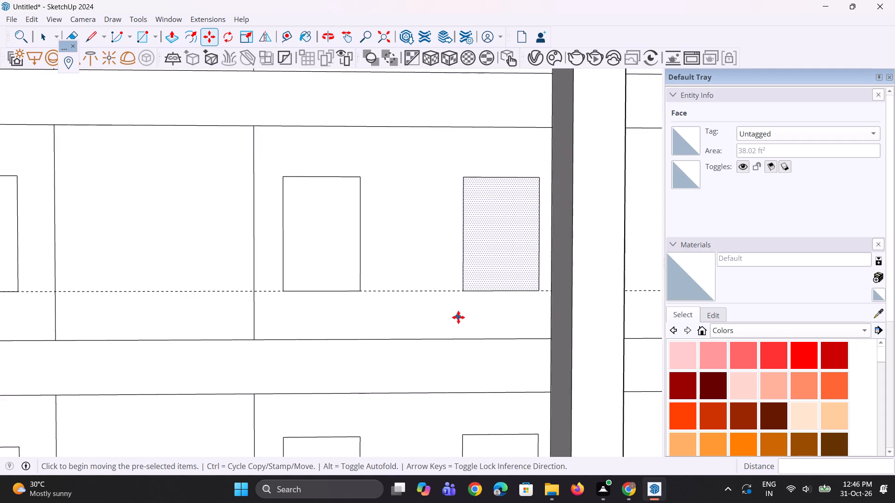
pyautogui.press('space')
pyautogui.scroll(-10, 461, 319)
pyautogui.press('space')
pyautogui.press('space')
pyautogui.press('space')
# Move the third-storey window from the top in the rightmost column up by its bottom corner onto its guide.
pyautogui.click(467, 185)
pyautogui.scroll(2, 466, 207)
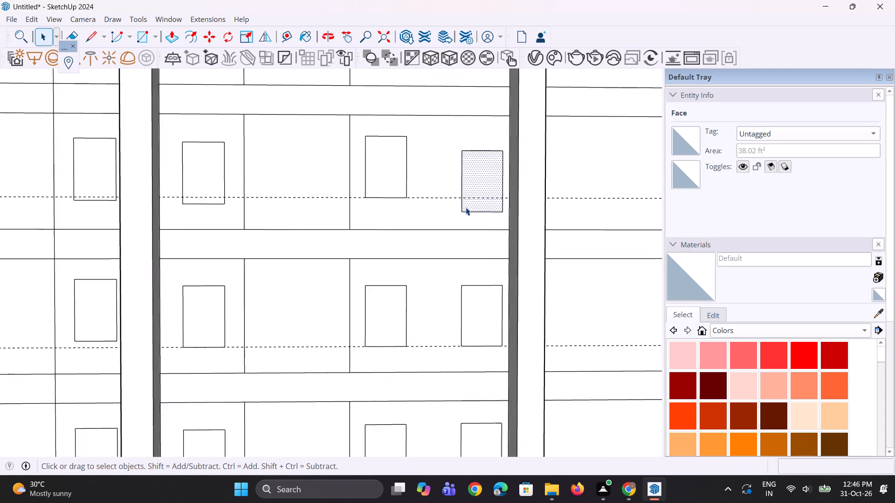
pyautogui.scroll(9, 466, 207)
pyautogui.press('m')
pyautogui.scroll(5, 466, 211)
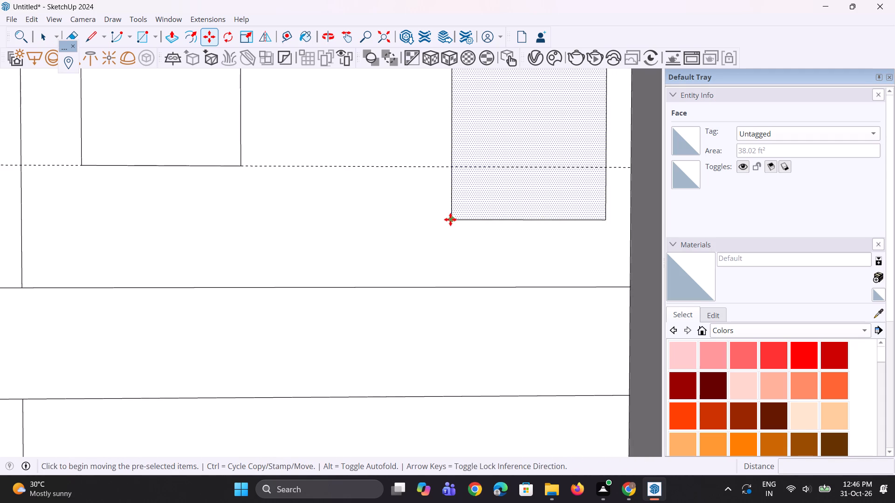
pyautogui.click(450, 219)
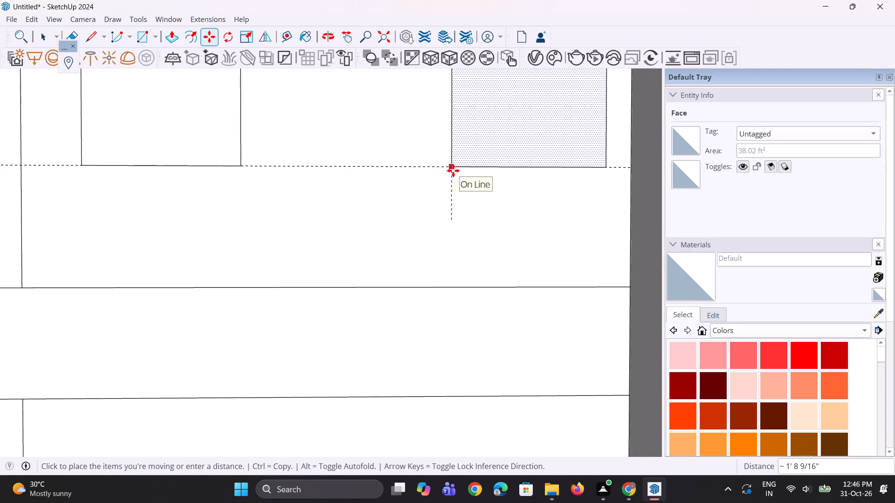
pyautogui.click(453, 170)
pyautogui.scroll(-9, 480, 259)
pyautogui.press('space')
pyautogui.scroll(-5, 481, 285)
pyautogui.press('space')
pyautogui.press('space')
pyautogui.scroll(-5, 485, 286)
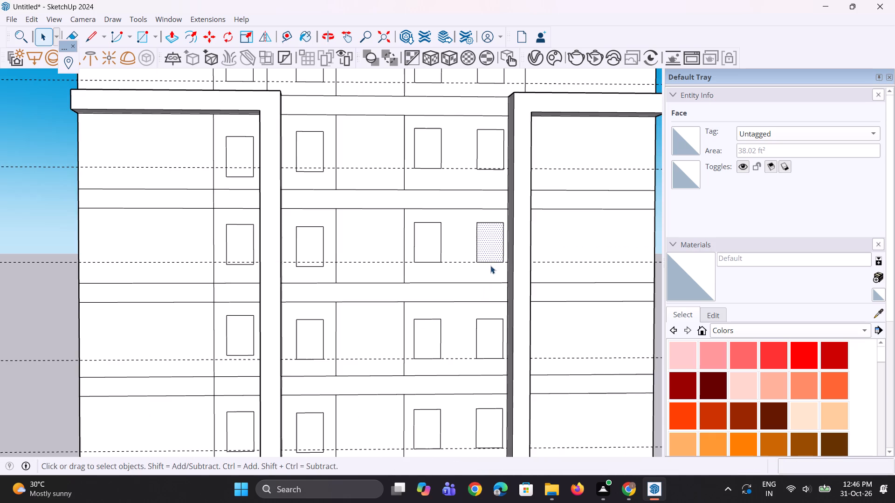
# Move the second-storey window from the top in the rightmost column up by its bottom corner onto its guide.
pyautogui.scroll(-5, 466, 345)
pyautogui.scroll(15, 472, 179)
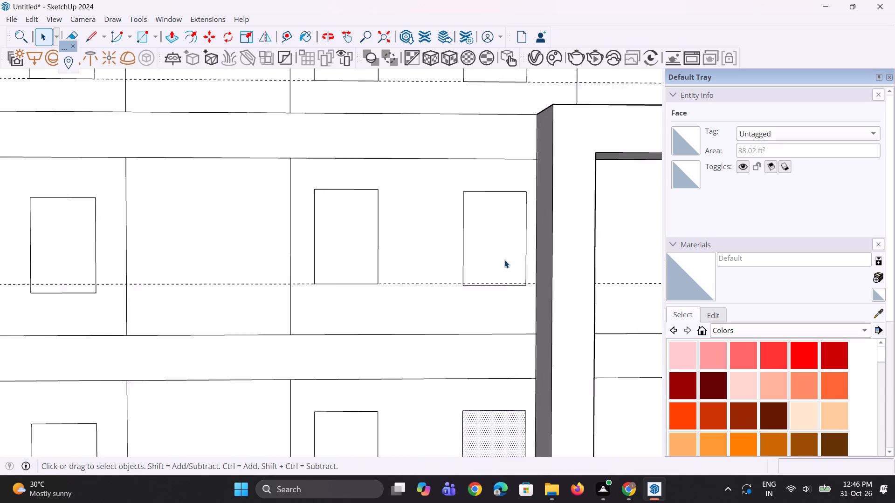
pyautogui.scroll(2, 504, 260)
pyautogui.click(504, 257)
pyautogui.scroll(15, 488, 285)
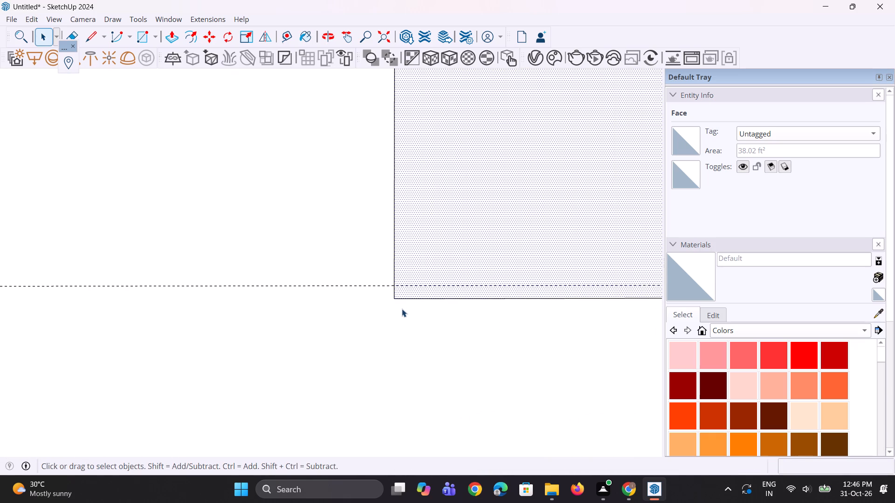
pyautogui.press('m')
pyautogui.click(392, 299)
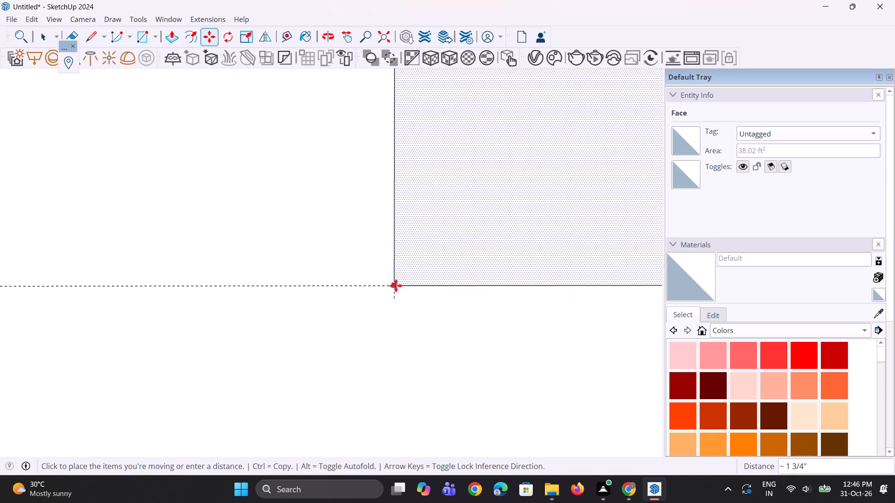
pyautogui.click(396, 285)
pyautogui.scroll(-20, 441, 348)
pyautogui.scroll(-2, 441, 348)
pyautogui.press('space')
pyautogui.press('space')
pyautogui.press('space')
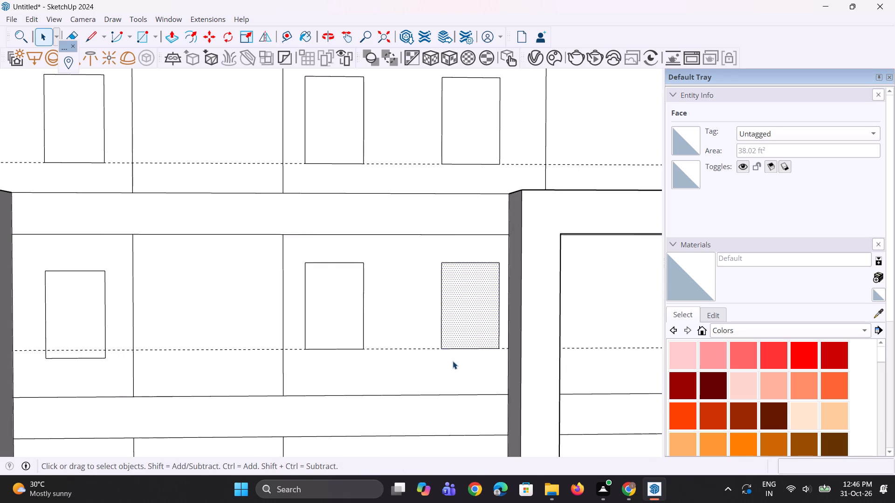
pyautogui.scroll(-5, 453, 361)
pyautogui.press('space')
# Check the top-storey windows against their guide and examine the alignment of the other window columns across the facade.
pyautogui.scroll(14, 475, 230)
pyautogui.middleClick(472, 228)
pyautogui.scroll(2, 462, 236)
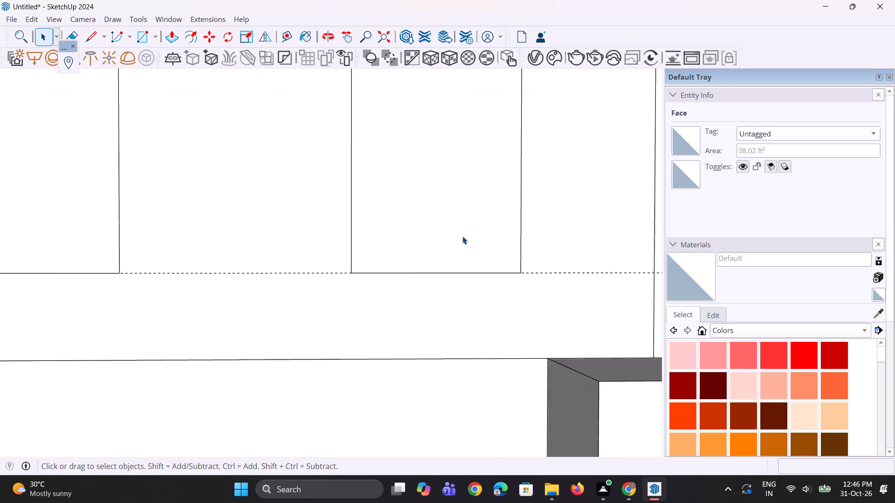
pyautogui.scroll(5, 462, 236)
pyautogui.scroll(-20, 465, 239)
pyautogui.scroll(-4, 465, 239)
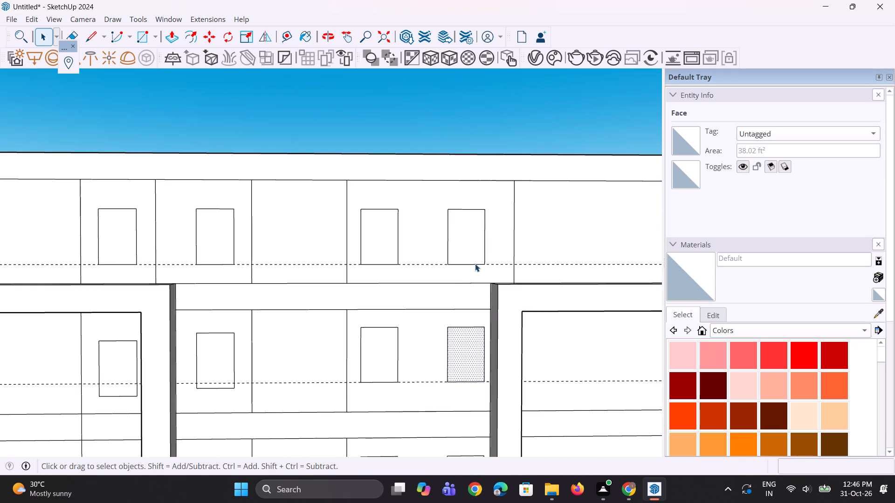
pyautogui.scroll(-11, 475, 264)
pyautogui.moveTo(514, 267); pyautogui.dragTo(519, 224, button='middle')
pyautogui.scroll(-5, 399, 219)
pyautogui.moveTo(338, 249); pyautogui.dragTo(344, 275, button='middle')
pyautogui.scroll(4, 519, 313)
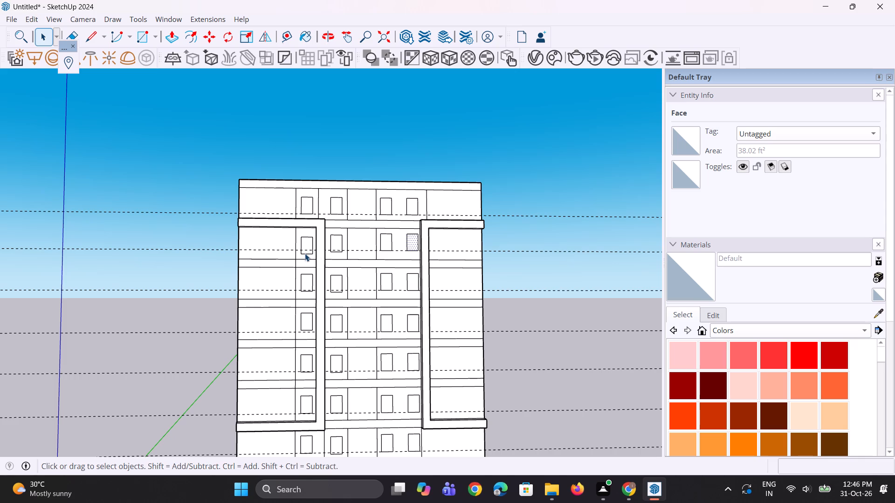
pyautogui.scroll(-2, 303, 253)
pyautogui.scroll(2, 303, 251)
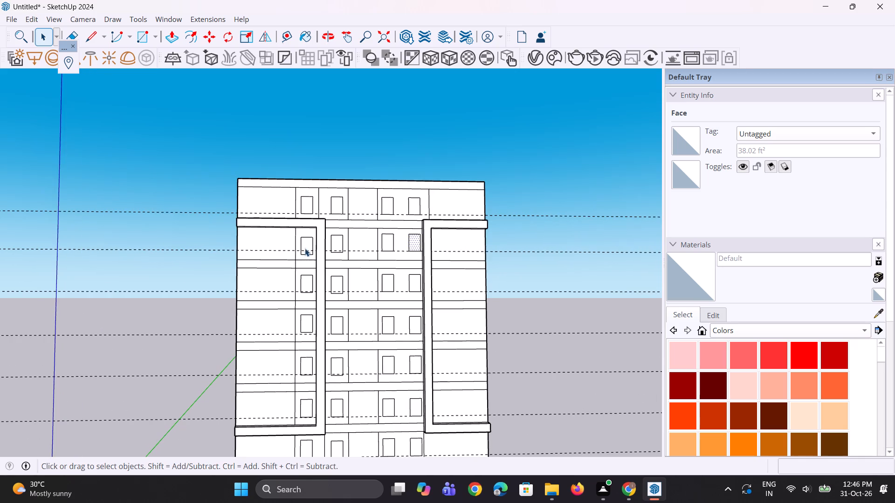
pyautogui.scroll(9, 353, 255)
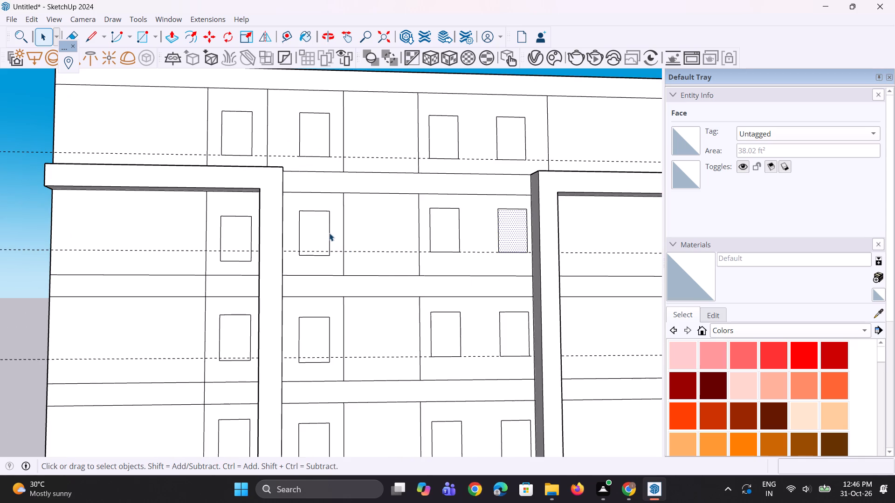
# Move the second-storey window from the top in the second column from the left up onto its horizontal guide.
pyautogui.click(321, 231)
pyautogui.scroll(3, 321, 262)
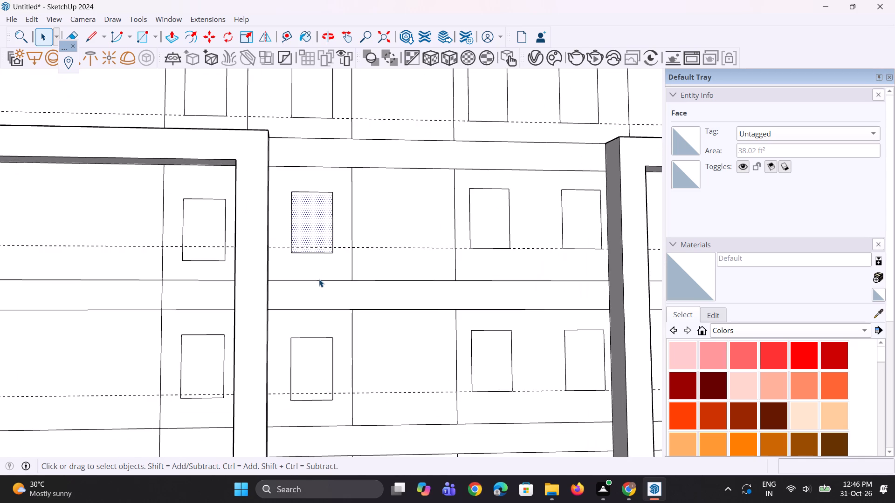
pyautogui.press('m')
pyautogui.scroll(3, 319, 279)
pyautogui.scroll(3, 339, 243)
pyautogui.click(339, 243)
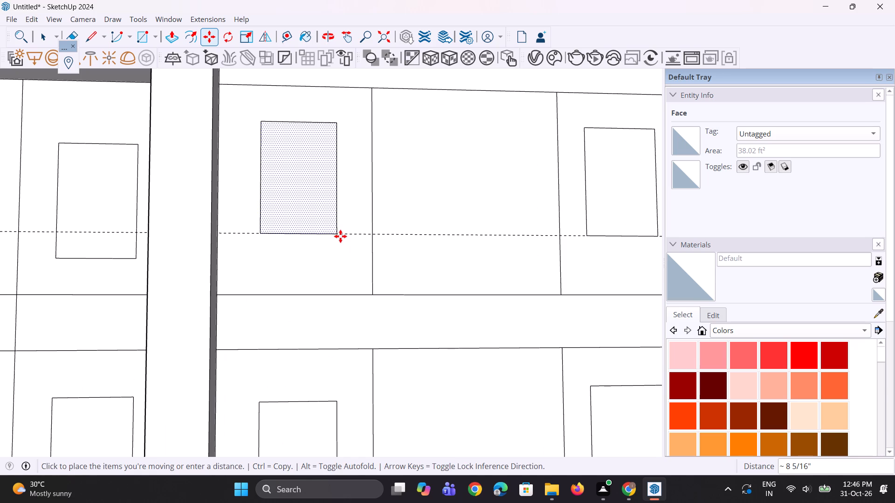
pyautogui.click(340, 236)
pyautogui.scroll(-14, 340, 236)
pyautogui.press('space')
pyautogui.press('space')
pyautogui.press('space')
pyautogui.scroll(-2, 347, 195)
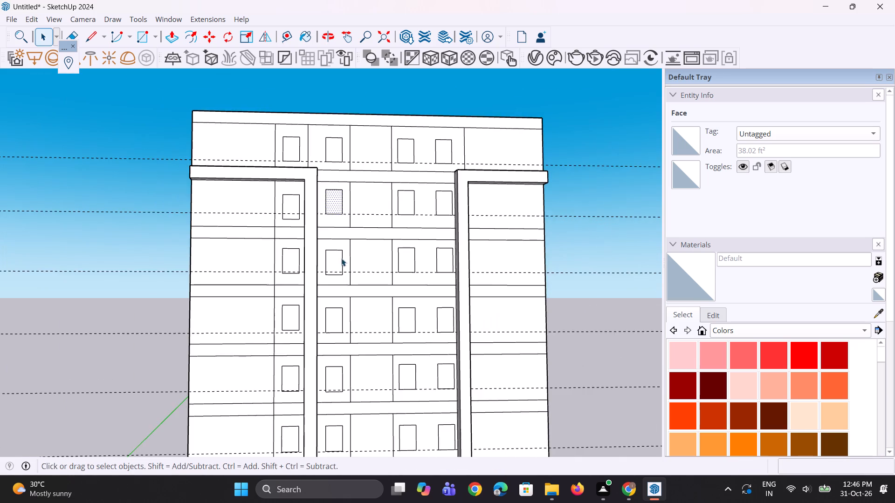
# Move the third-storey window from the top in the second column from the left up onto its horizontal guide.
pyautogui.scroll(8, 341, 259)
pyautogui.click(340, 244)
pyautogui.click(330, 251)
pyautogui.scroll(2, 326, 284)
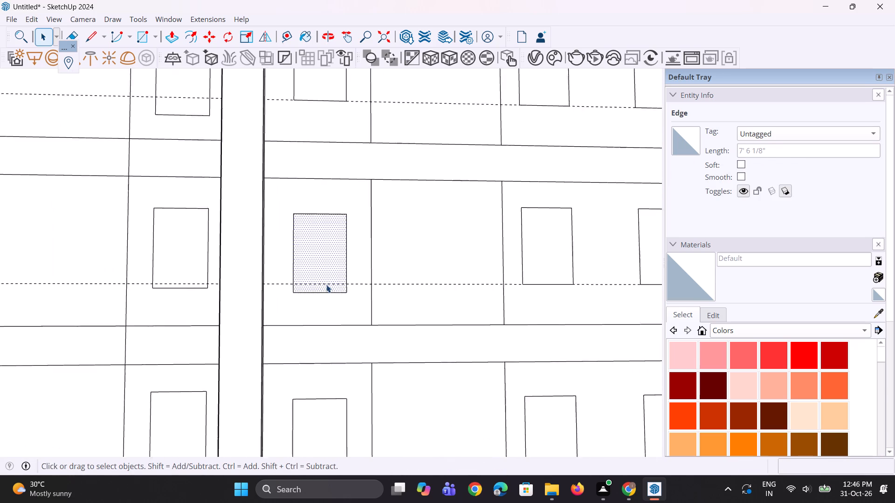
pyautogui.scroll(5, 326, 285)
pyautogui.press('m')
pyautogui.scroll(4, 330, 292)
pyautogui.click(368, 299)
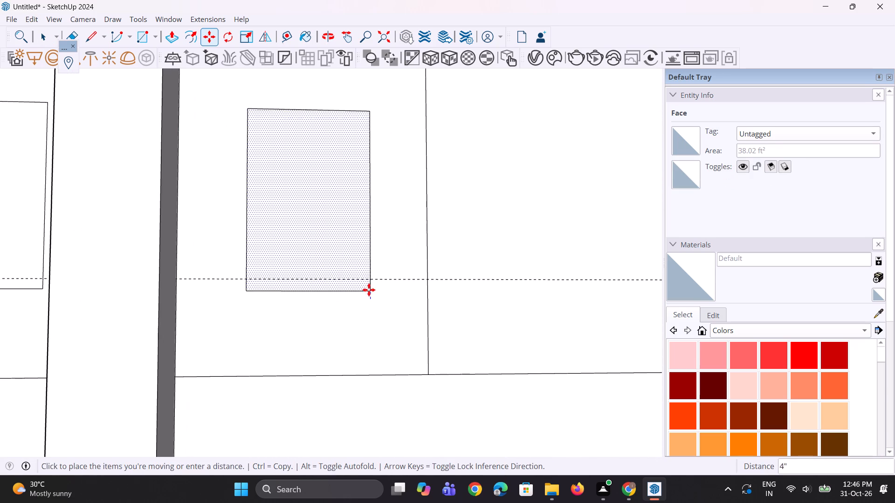
pyautogui.click(369, 280)
pyautogui.scroll(-12, 374, 251)
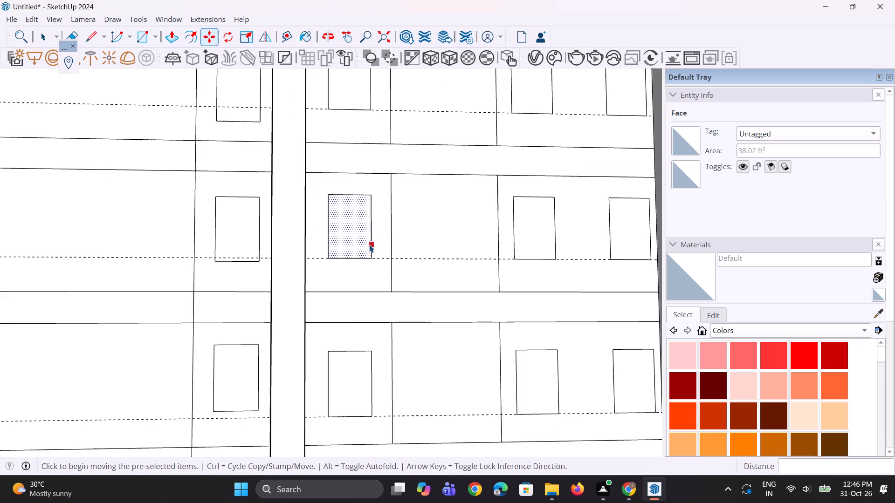
pyautogui.press('space')
pyautogui.scroll(-8, 369, 245)
pyautogui.press('space')
# Move the fourth-storey window from the top in the second column from the left up by its bottom corner onto its guide.
pyautogui.scroll(4, 376, 314)
pyautogui.click(360, 294)
pyautogui.scroll(4, 356, 312)
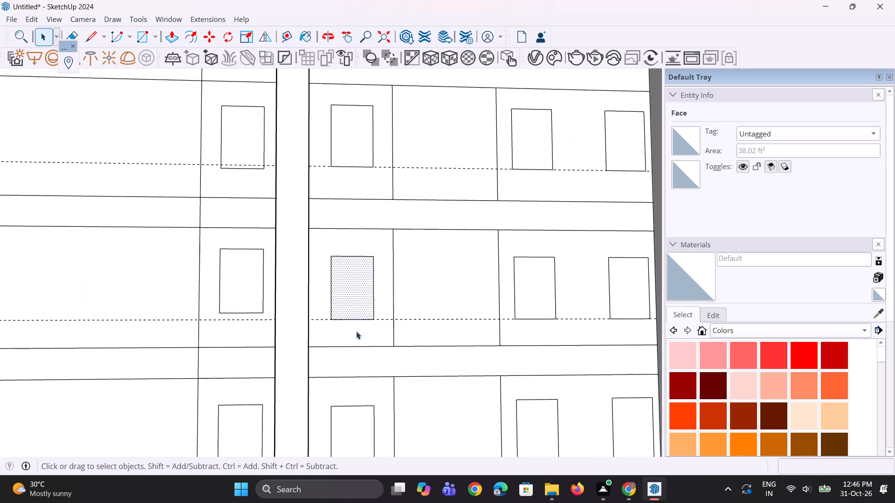
pyautogui.scroll(4, 356, 331)
pyautogui.scroll(-6, 360, 254)
pyautogui.scroll(-5, 339, 208)
pyautogui.scroll(3, 319, 326)
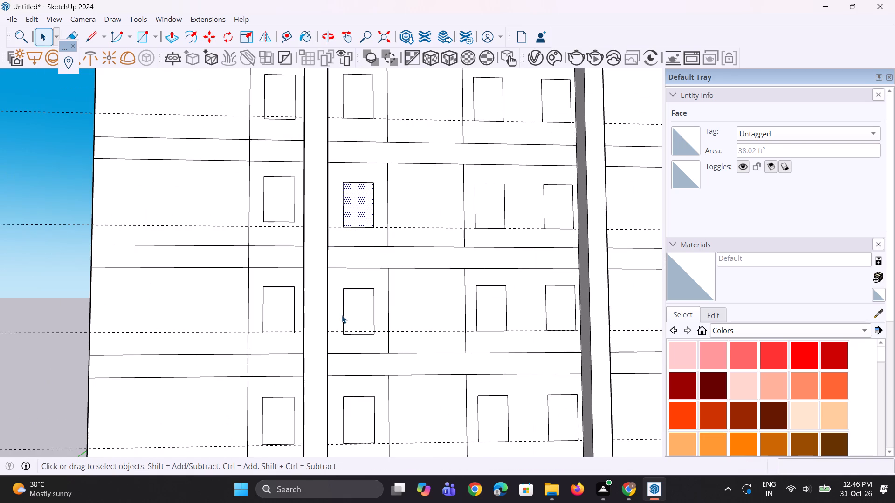
pyautogui.click(347, 312)
pyautogui.scroll(12, 351, 343)
pyautogui.press('m')
pyautogui.scroll(2, 374, 335)
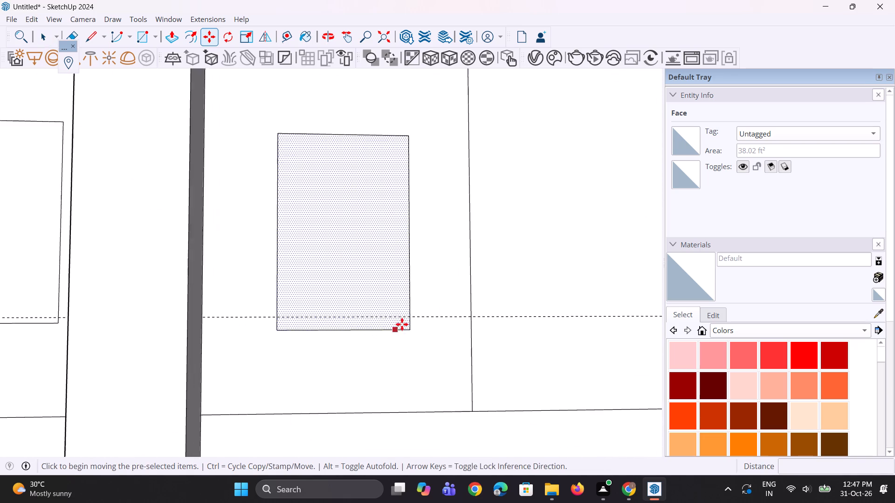
pyautogui.scroll(3, 402, 324)
pyautogui.click(412, 330)
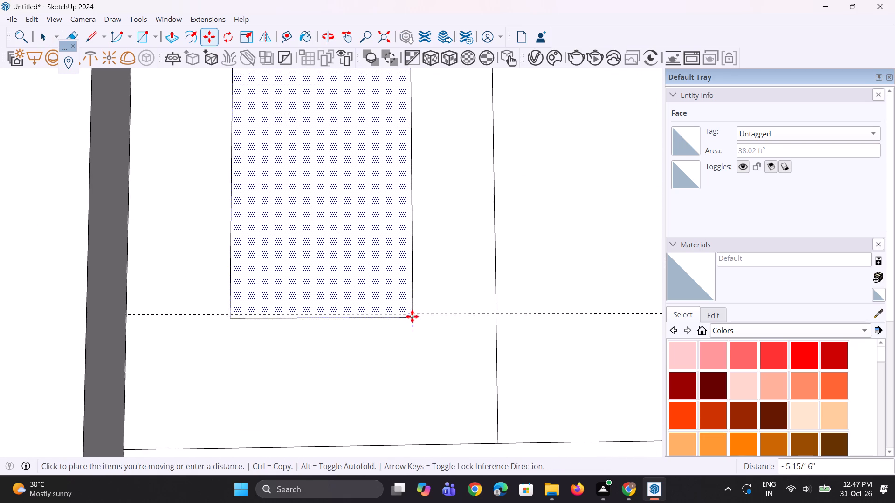
pyautogui.click(412, 312)
pyautogui.scroll(-14, 395, 231)
pyautogui.press('space')
pyautogui.press('space')
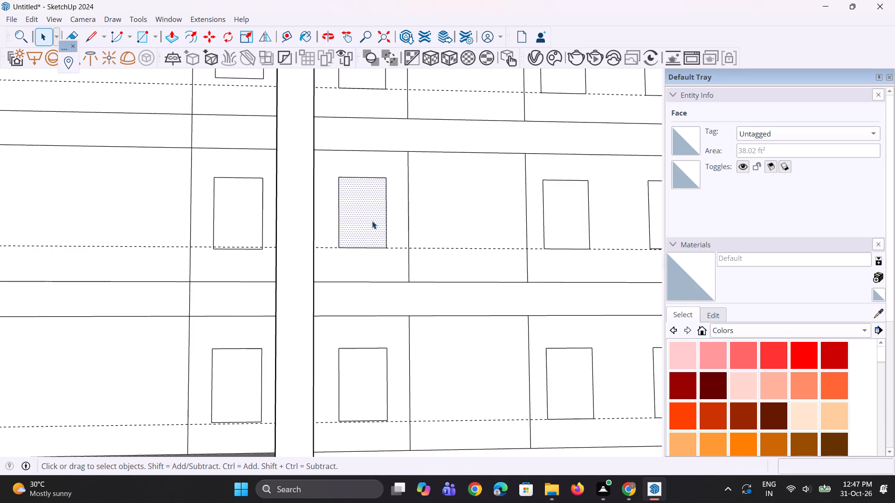
pyautogui.press('space')
# Move the window just above the frame's bottom bar level in the second column from the left down onto its guide.
pyautogui.scroll(-9, 324, 176)
pyautogui.scroll(7, 328, 245)
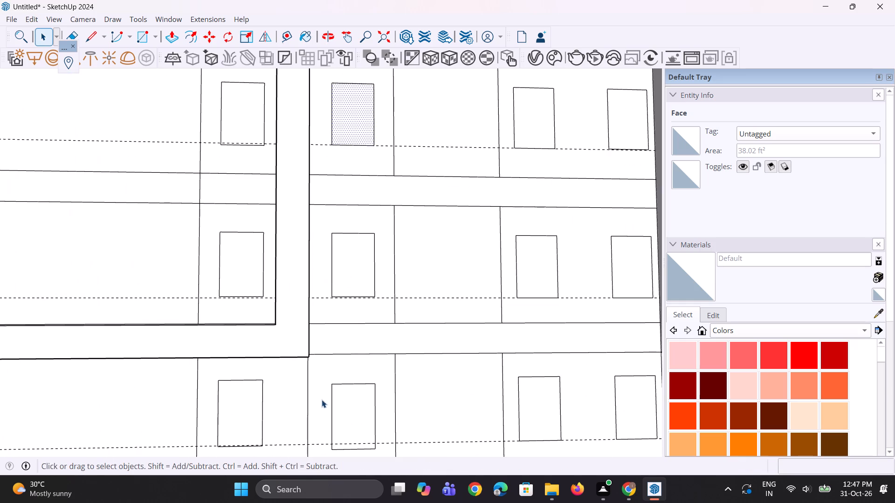
pyautogui.scroll(17, 352, 381)
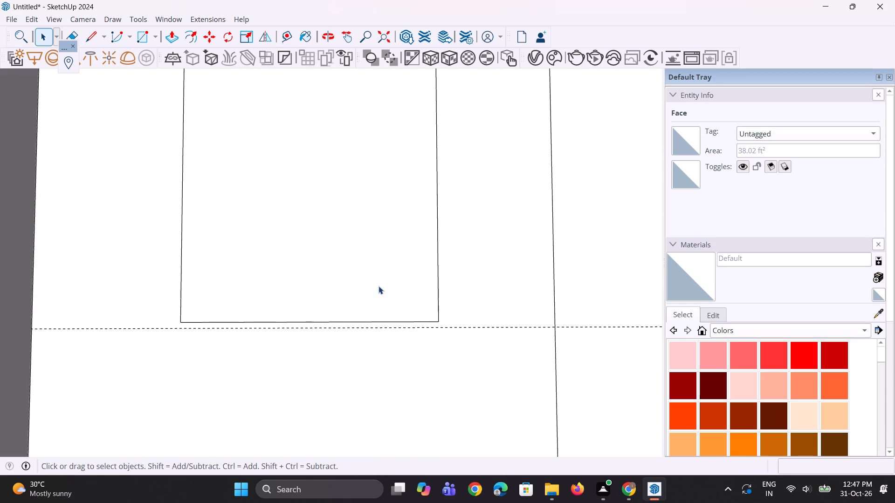
pyautogui.click(379, 285)
pyautogui.scroll(6, 405, 326)
pyautogui.press('m')
pyautogui.scroll(3, 421, 326)
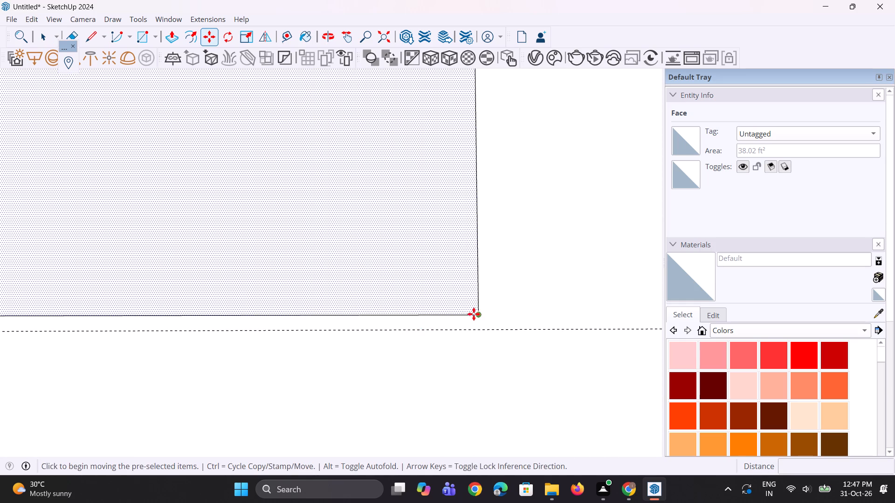
pyautogui.click(474, 315)
pyautogui.click(476, 329)
pyautogui.press('space')
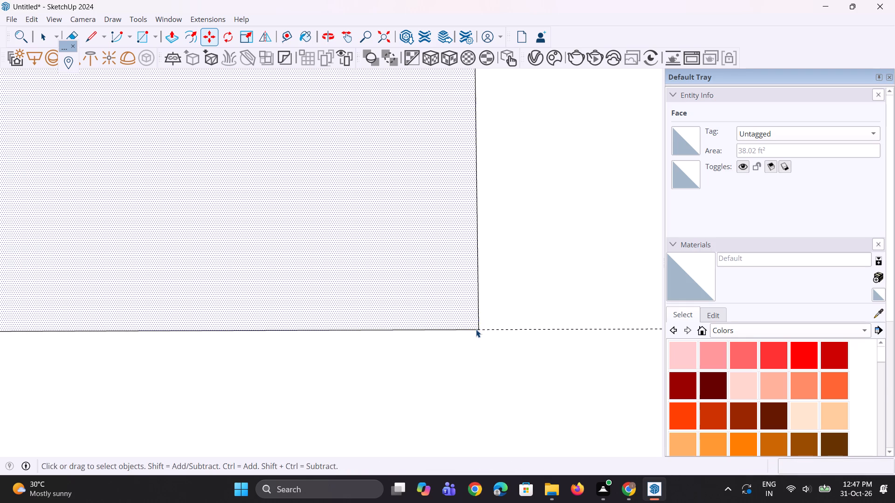
pyautogui.scroll(-15, 475, 329)
pyautogui.press('space')
pyautogui.press('space')
pyautogui.press('space')
pyautogui.press('space')
pyautogui.scroll(-5, 428, 308)
pyautogui.press('space')
pyautogui.scroll(-5, 400, 303)
pyautogui.press('space')
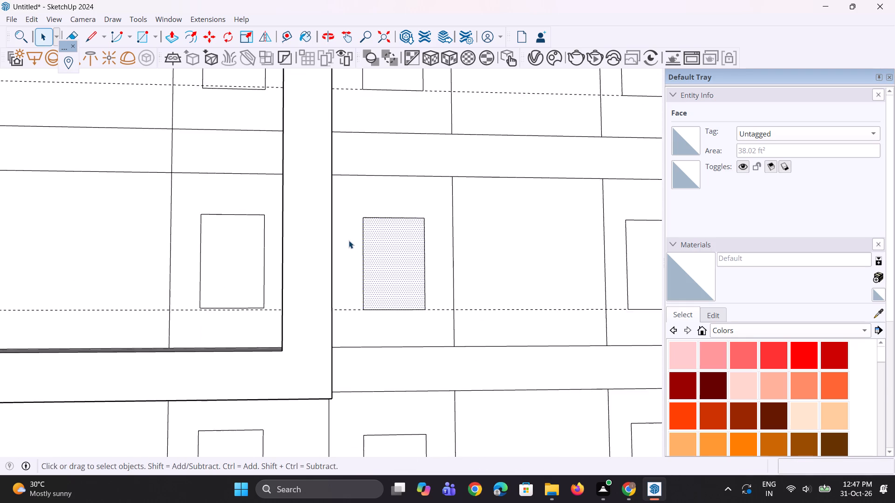
# Move the lowest window in the second column from the left up about 7 9/16" onto its guide and clear the selection.
pyautogui.scroll(-10, 349, 240)
pyautogui.scroll(4, 360, 307)
pyautogui.click(361, 320)
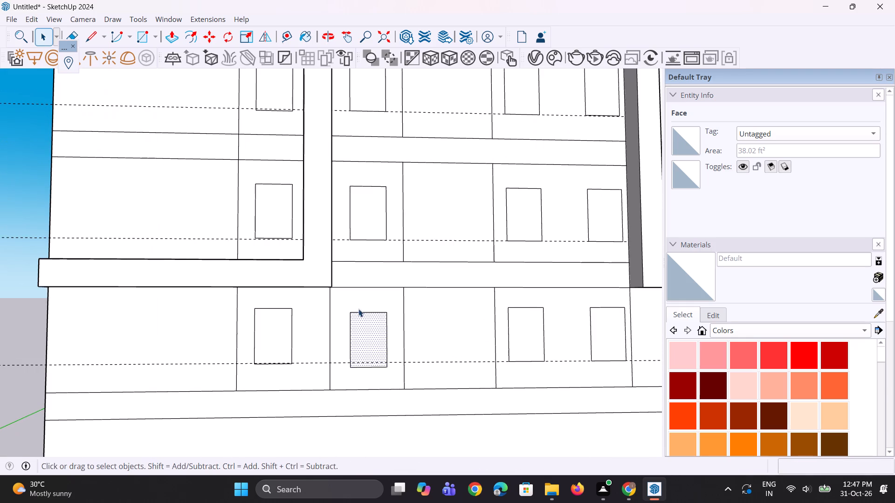
pyautogui.scroll(7, 377, 398)
pyautogui.press('m')
pyautogui.scroll(7, 382, 364)
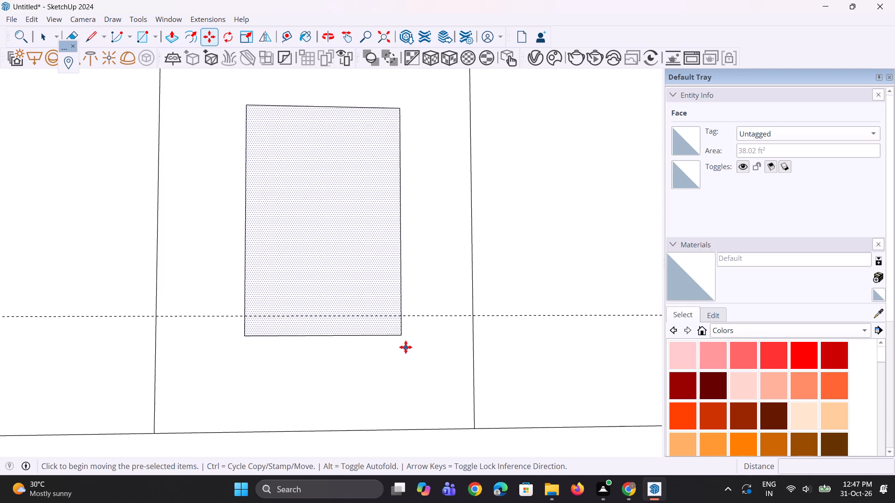
pyautogui.click(400, 333)
pyautogui.click(400, 315)
pyautogui.press('space')
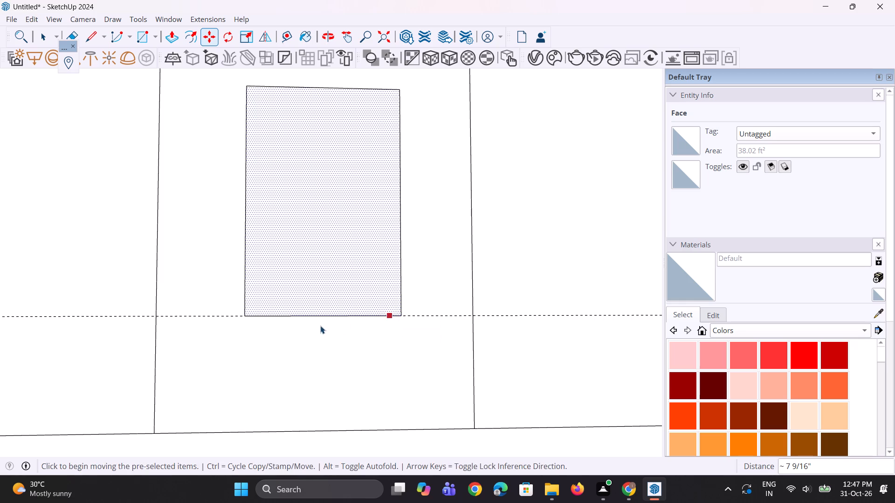
pyautogui.scroll(-20, 317, 326)
pyautogui.scroll(-6, 317, 326)
pyautogui.press('space')
pyautogui.press('space')
pyautogui.press('space')
pyautogui.press('space')
pyautogui.press('space')
pyautogui.press('space')
pyautogui.press('space')
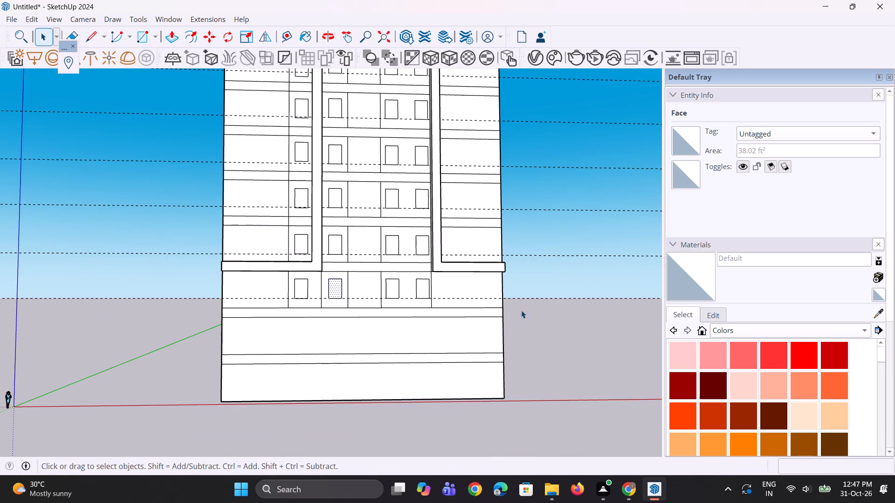
pyautogui.click(548, 293)
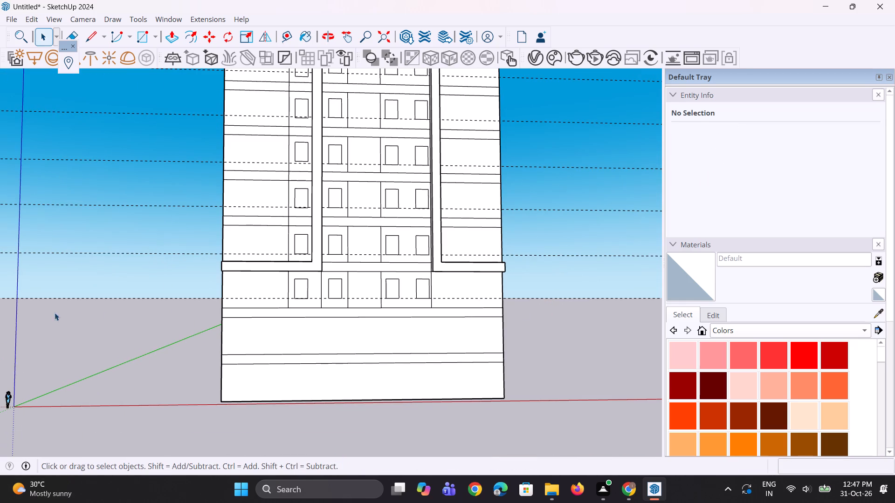
# Move the lowest window in the leftmost column up about 1" by its bottom corner onto the horizontal guide.
pyautogui.moveTo(313, 329); pyautogui.dragTo(316, 337, button='middle')
pyautogui.scroll(5, 313, 288)
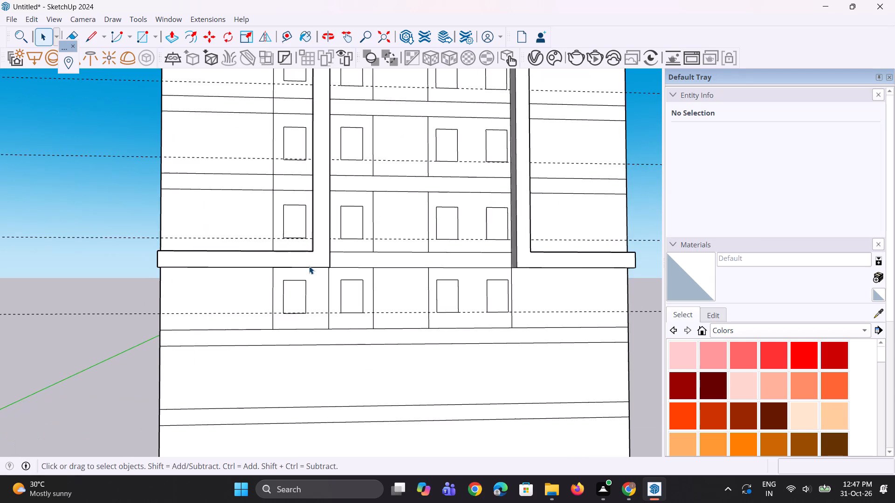
pyautogui.scroll(3, 306, 267)
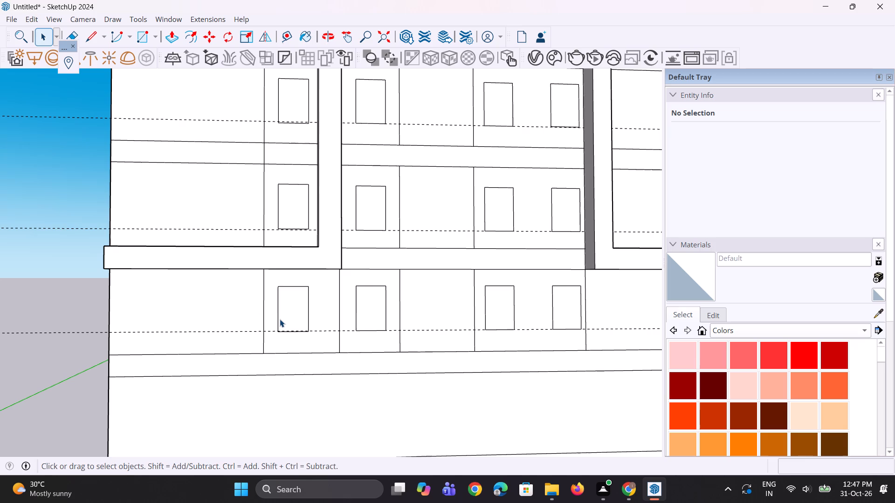
pyautogui.scroll(11, 268, 341)
pyautogui.scroll(2, 324, 313)
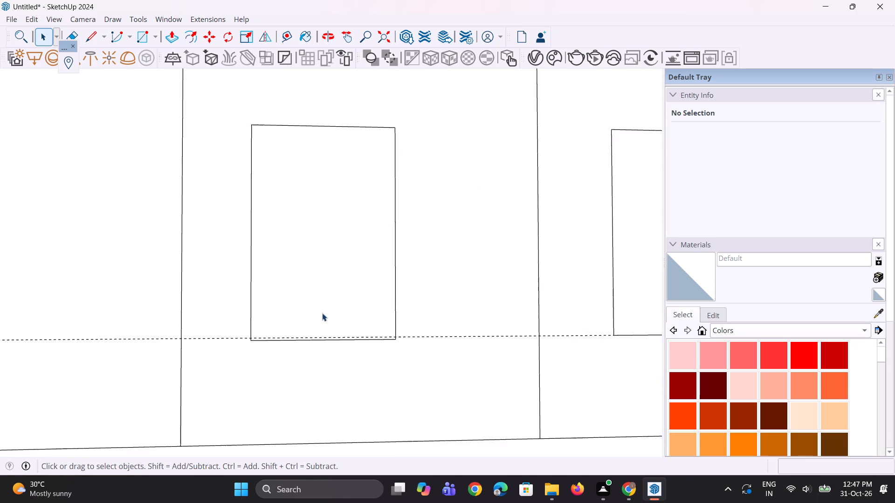
pyautogui.scroll(10, 322, 313)
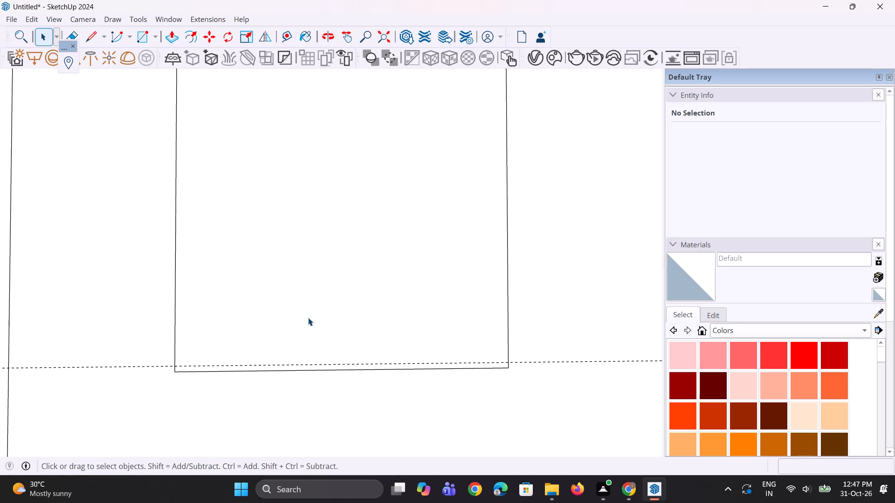
pyautogui.scroll(2, 295, 311)
pyautogui.click(295, 311)
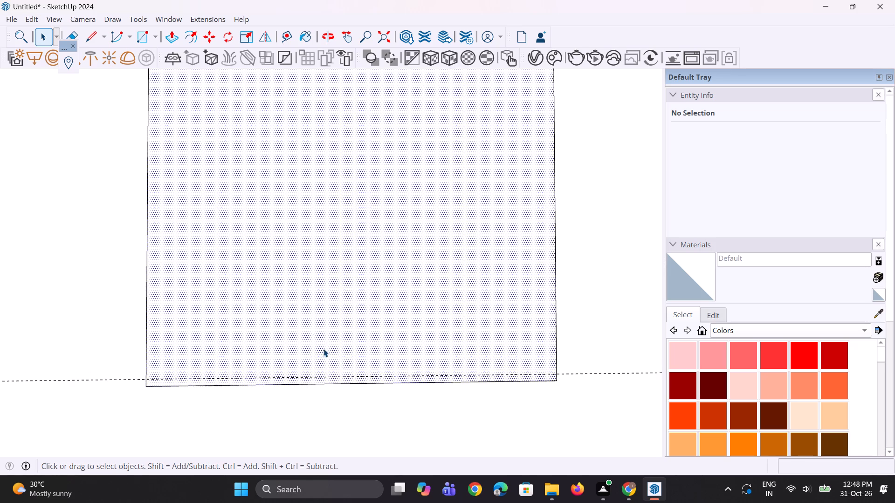
pyautogui.scroll(2, 385, 402)
pyautogui.scroll(2, 507, 429)
pyautogui.press('m')
pyautogui.scroll(2, 558, 435)
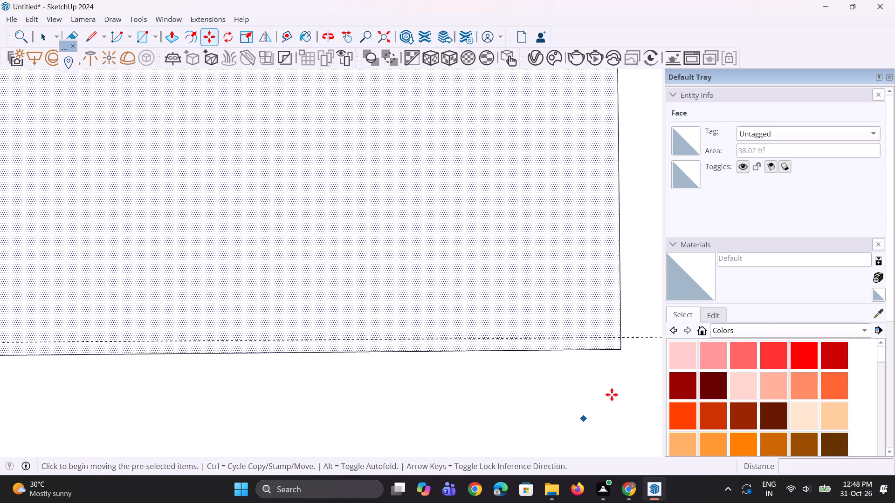
pyautogui.click(618, 348)
pyautogui.click(620, 338)
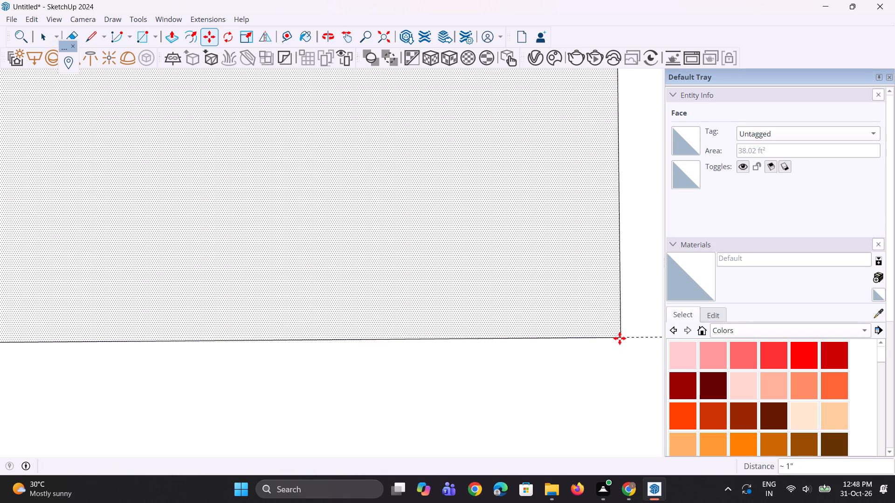
pyautogui.scroll(-20, 530, 417)
pyautogui.scroll(-3, 530, 417)
pyautogui.press('space')
pyautogui.press('space')
pyautogui.press('space')
pyautogui.press('space')
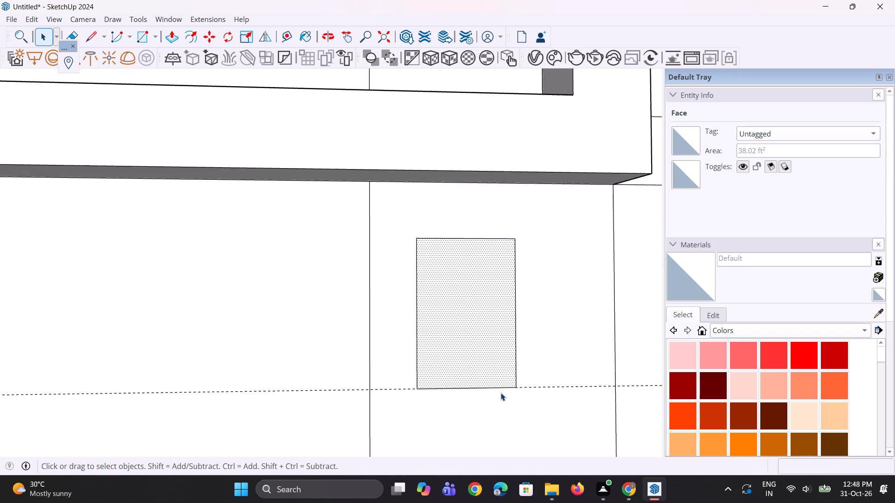
# Move the leftmost column's window just above the side frame's bottom bar down by its bottom corner onto its guide.
pyautogui.scroll(-7, 501, 393)
pyautogui.press('space')
pyautogui.scroll(8, 497, 165)
pyautogui.click(476, 199)
pyautogui.scroll(5, 501, 268)
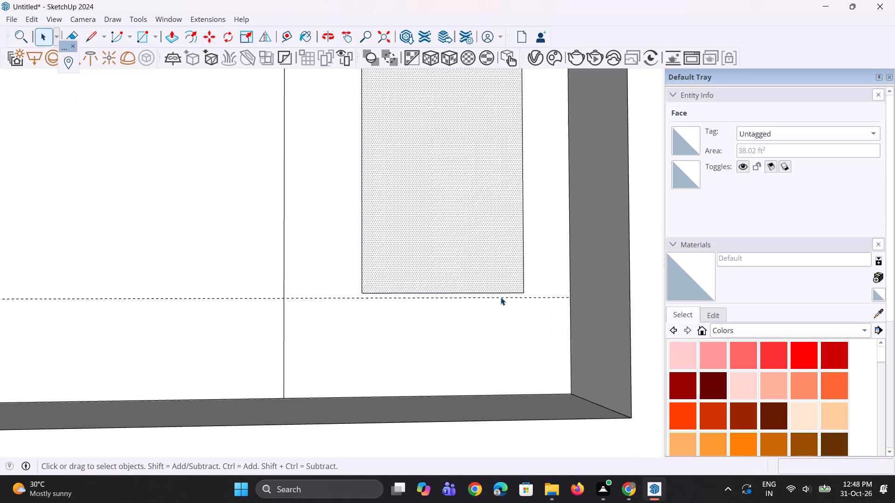
pyautogui.scroll(4, 501, 297)
pyautogui.scroll(4, 549, 351)
pyautogui.press('m')
pyautogui.scroll(3, 542, 251)
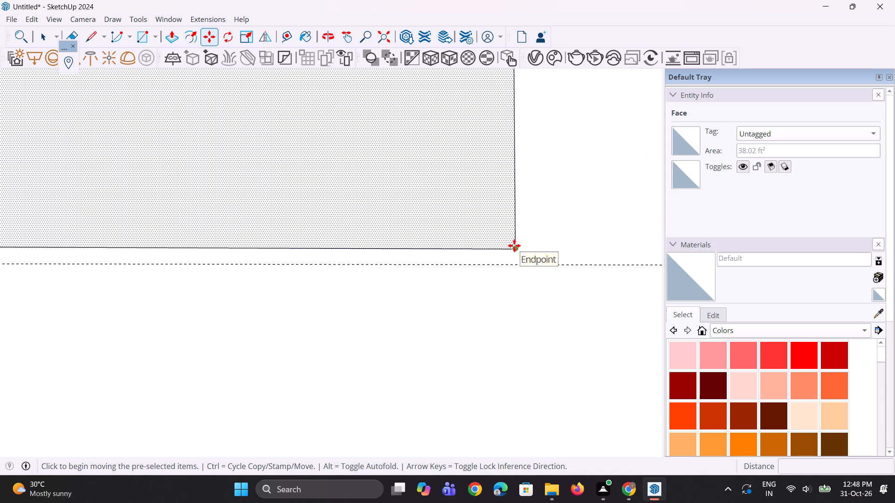
pyautogui.click(514, 245)
pyautogui.click(510, 264)
pyautogui.scroll(-4, 512, 361)
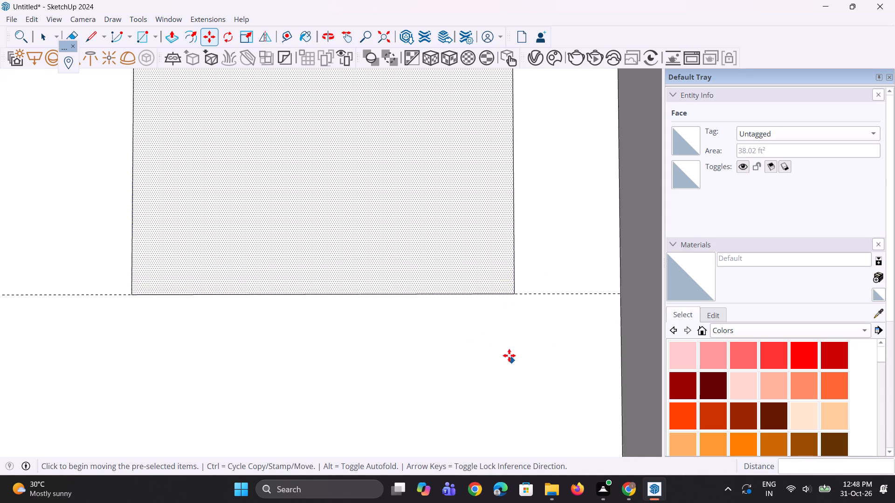
pyautogui.press('space')
pyautogui.scroll(-20, 472, 348)
pyautogui.scroll(-5, 472, 348)
pyautogui.press('space')
pyautogui.press('space')
pyautogui.press('space')
pyautogui.press('space')
pyautogui.press('space')
pyautogui.press('space')
pyautogui.press('space')
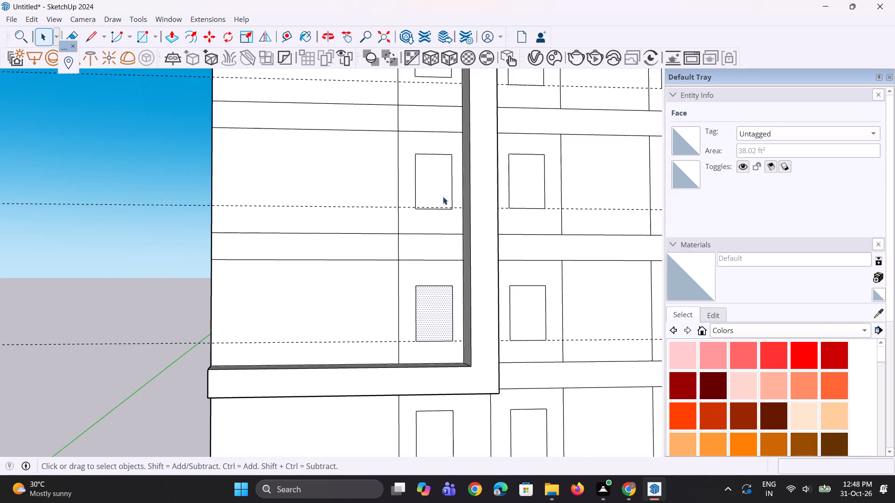
# Move the leftmost column's second window above the side frame's bottom bar up by its bottom corner onto its guide.
pyautogui.scroll(3, 443, 195)
pyautogui.click(444, 194)
pyautogui.scroll(15, 444, 197)
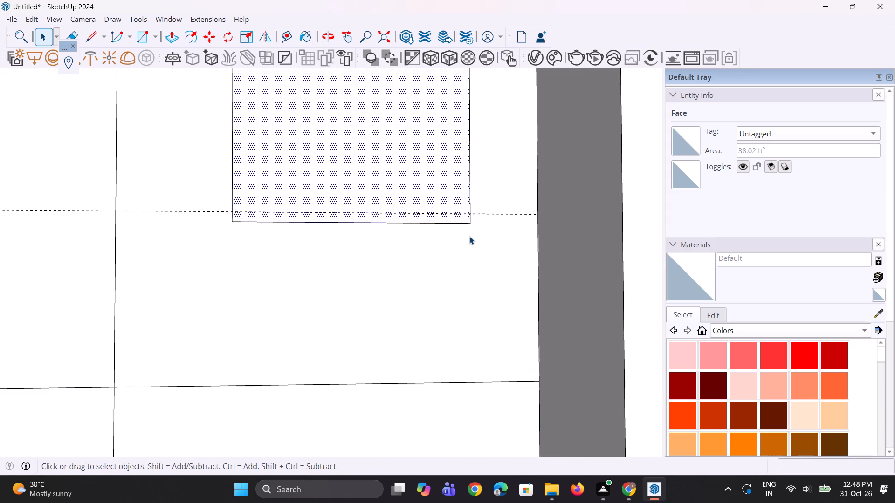
pyautogui.press('m')
pyautogui.scroll(3, 475, 218)
pyautogui.click(463, 223)
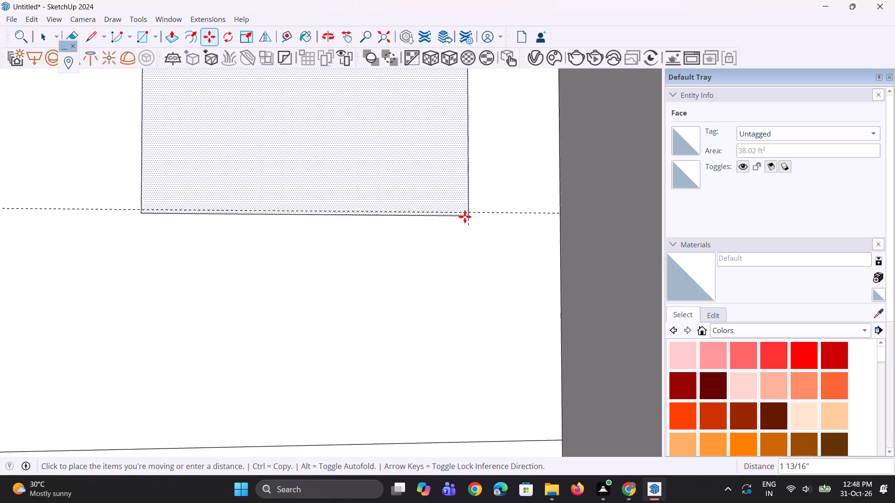
pyautogui.click(466, 214)
pyautogui.scroll(-16, 445, 289)
pyautogui.press('space')
pyautogui.press('space')
pyautogui.press('space')
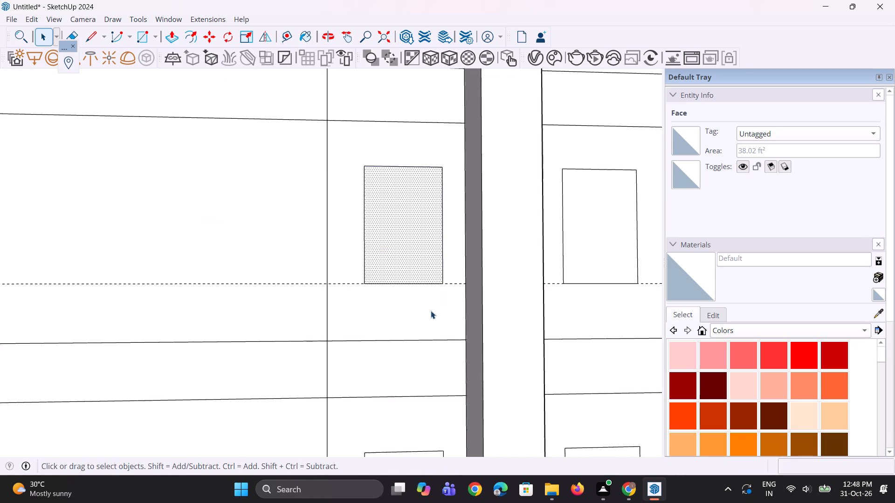
# Move the leftmost column's third window above the side frame's bottom bar down by its bottom corner onto its guide.
pyautogui.scroll(-8, 431, 311)
pyautogui.press('space')
pyautogui.press('space')
pyautogui.scroll(3, 429, 176)
pyautogui.click(430, 159)
pyautogui.scroll(8, 430, 159)
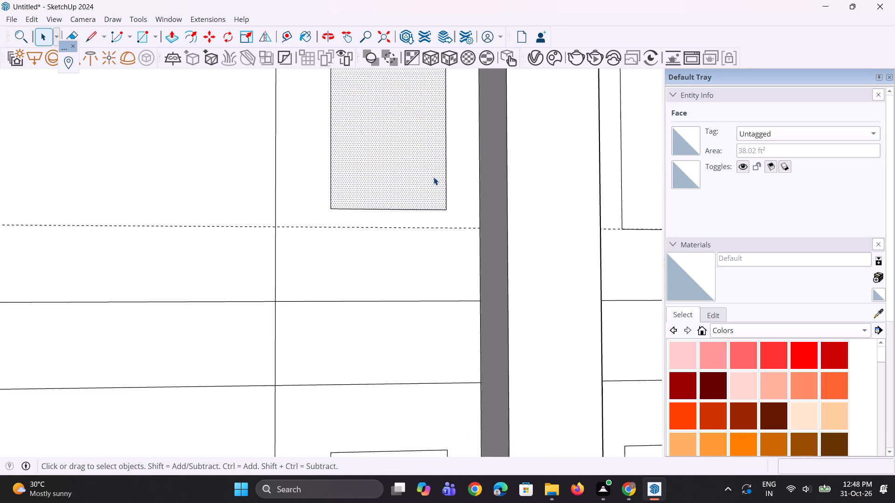
pyautogui.scroll(6, 434, 177)
pyautogui.press('m')
pyautogui.click(450, 222)
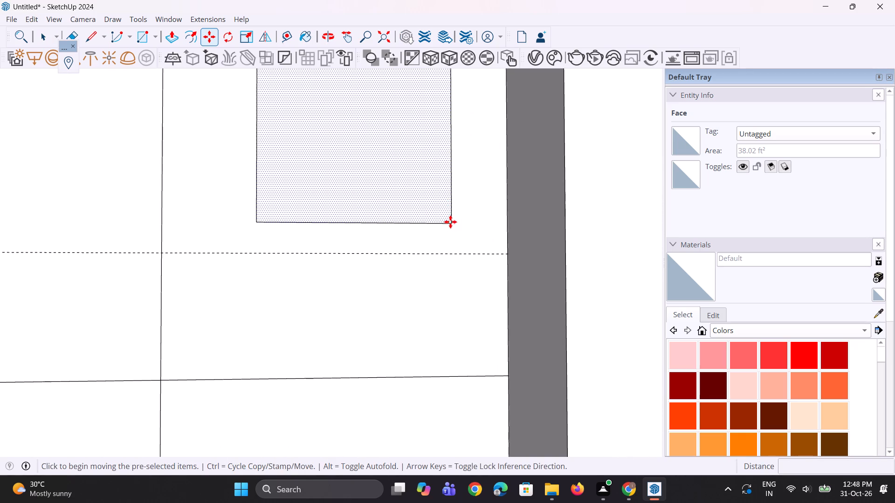
pyautogui.click(454, 255)
pyautogui.scroll(-3, 408, 292)
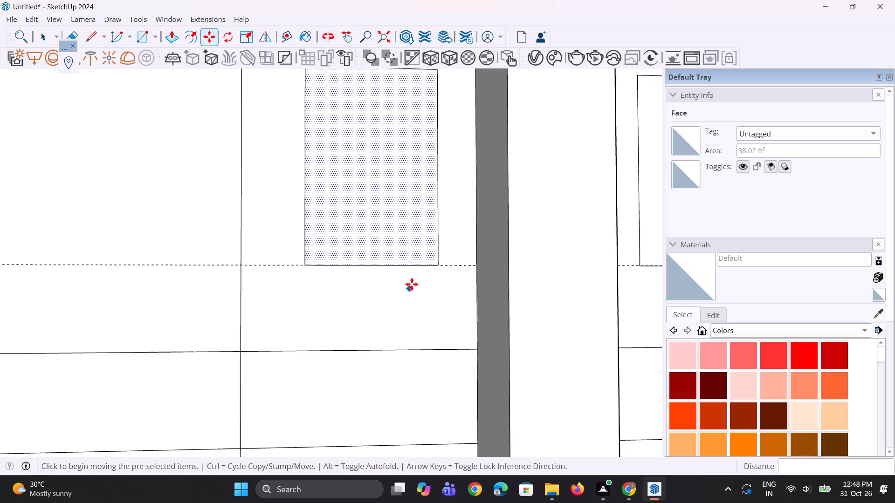
pyautogui.scroll(-6, 412, 284)
pyautogui.press('space')
pyautogui.press('space')
# Move the leftmost column's fourth window above the side frame's bottom bar up by its bottom corner onto its guide.
pyautogui.scroll(-10, 387, 300)
pyautogui.scroll(2, 389, 67)
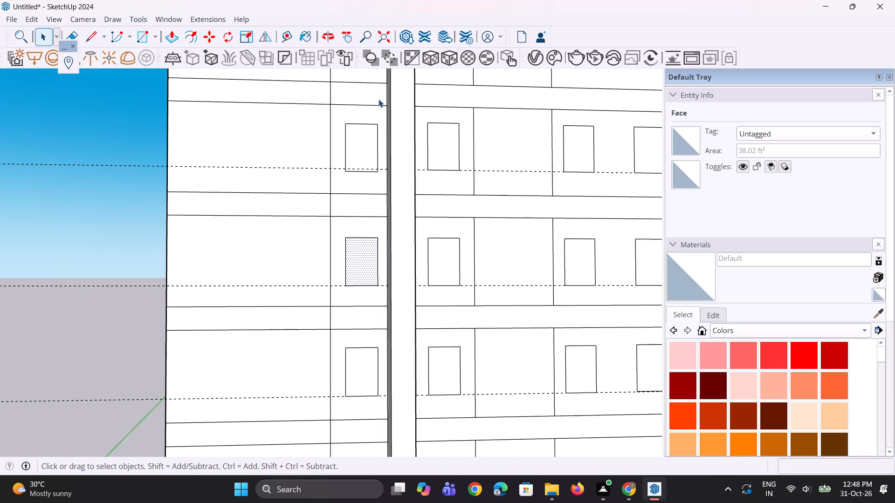
pyautogui.click(368, 136)
pyautogui.scroll(11, 356, 158)
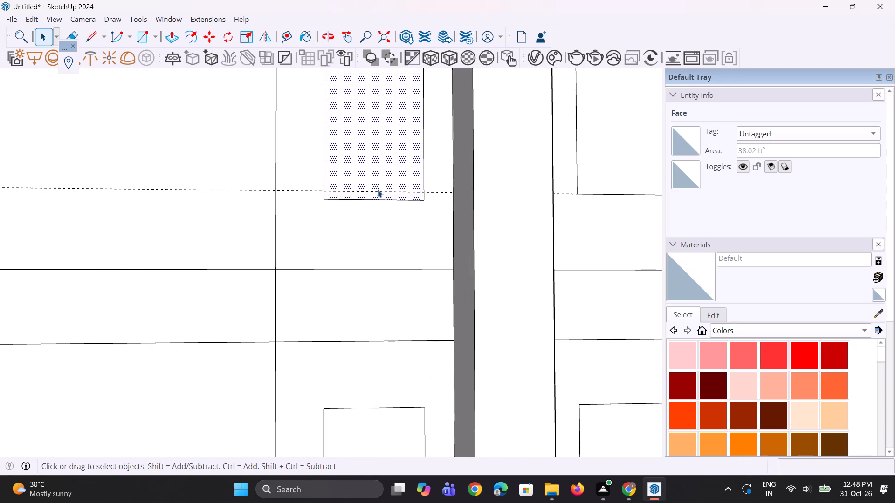
pyautogui.press('m')
pyautogui.scroll(3, 379, 191)
pyautogui.scroll(3, 418, 204)
pyautogui.click(447, 204)
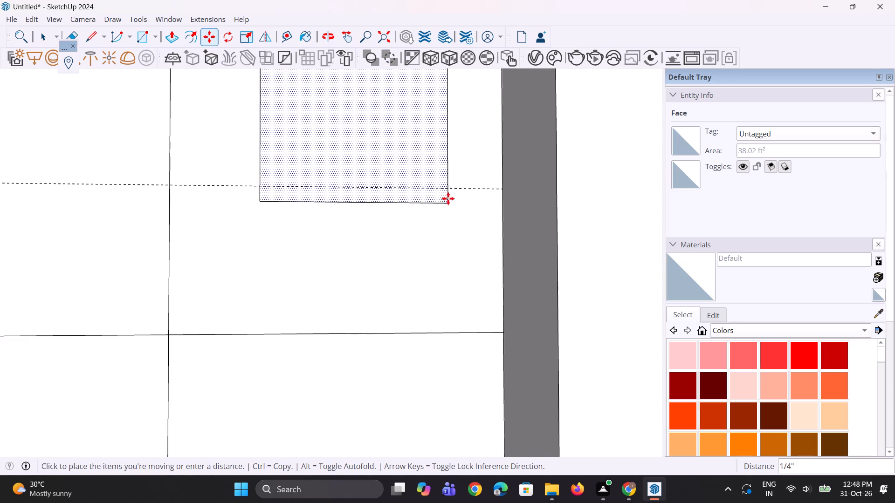
pyautogui.click(448, 190)
pyautogui.scroll(-10, 391, 292)
pyautogui.press('space')
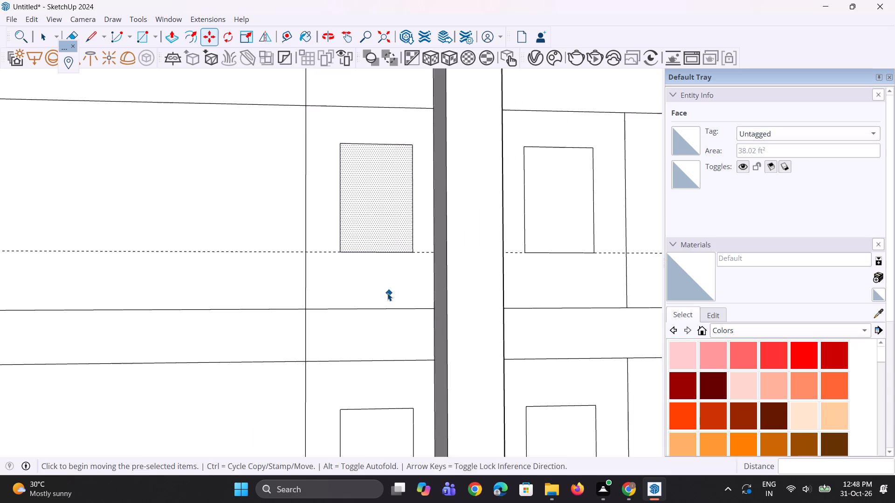
pyautogui.scroll(-12, 378, 290)
pyautogui.press('space')
pyautogui.press('space')
pyautogui.press('space')
# Move the leftmost column's window just below the side frame's top bar up by its bottom corner onto its guide.
pyautogui.scroll(8, 371, 174)
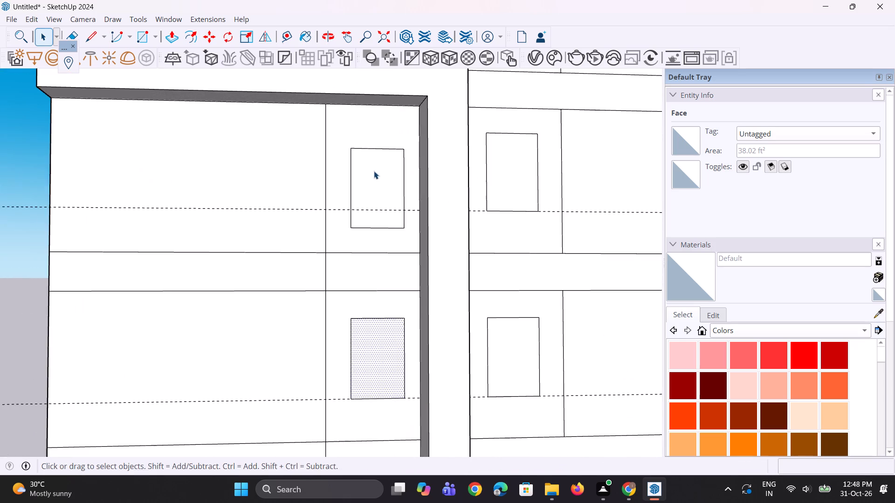
pyautogui.click(374, 171)
pyautogui.scroll(10, 371, 225)
pyautogui.press('m')
pyautogui.scroll(3, 439, 238)
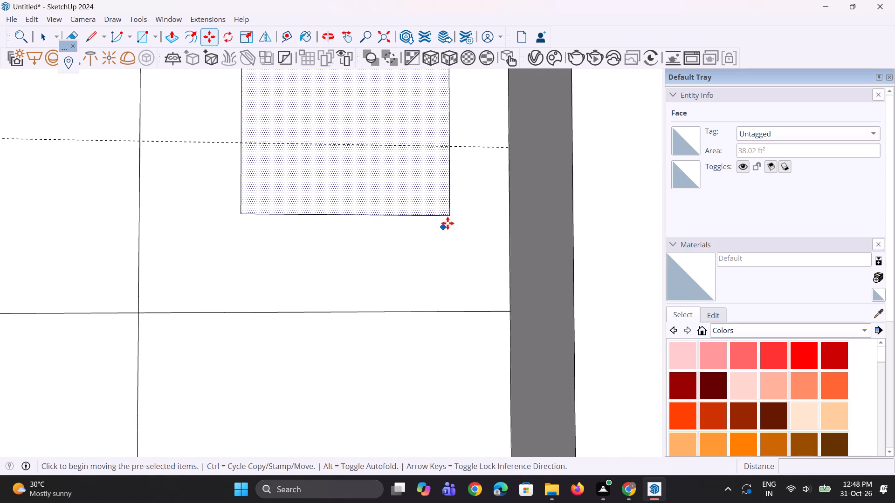
pyautogui.click(449, 214)
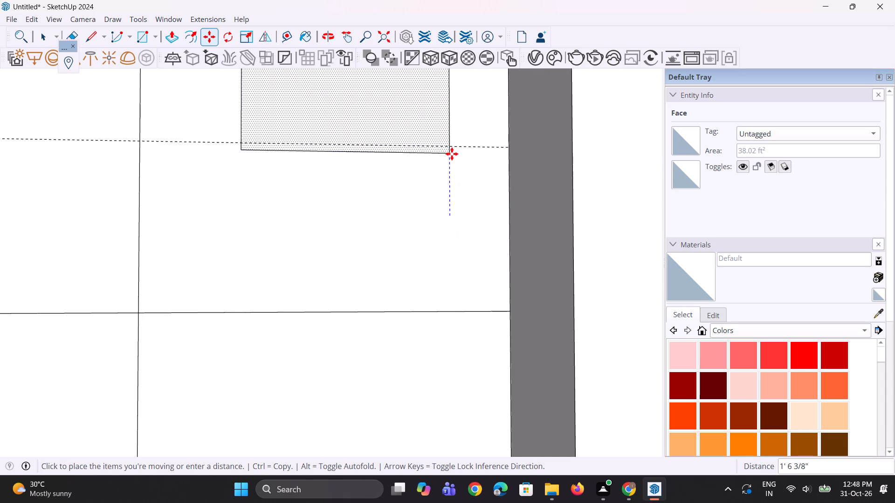
pyautogui.click(451, 147)
pyautogui.scroll(-13, 446, 221)
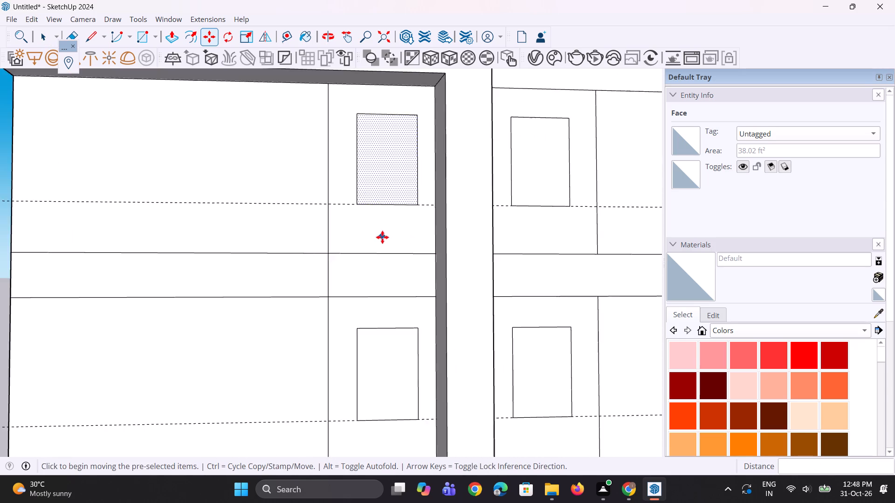
pyautogui.scroll(-11, 382, 237)
pyautogui.press('space')
pyautogui.press('space')
# Delete all the construction guides from the model.
pyautogui.scroll(2, 396, 182)
pyautogui.scroll(4, 395, 129)
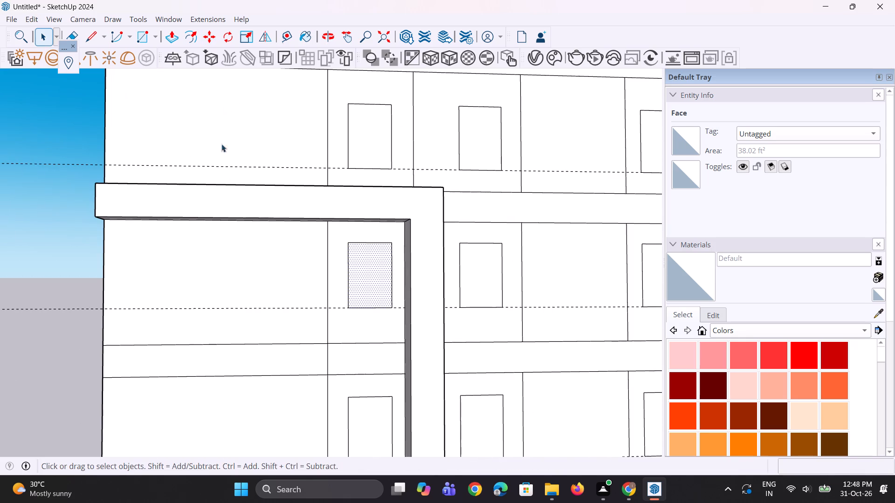
pyautogui.click(82, 113)
pyautogui.scroll(6, 251, 115)
pyautogui.scroll(2, 410, 160)
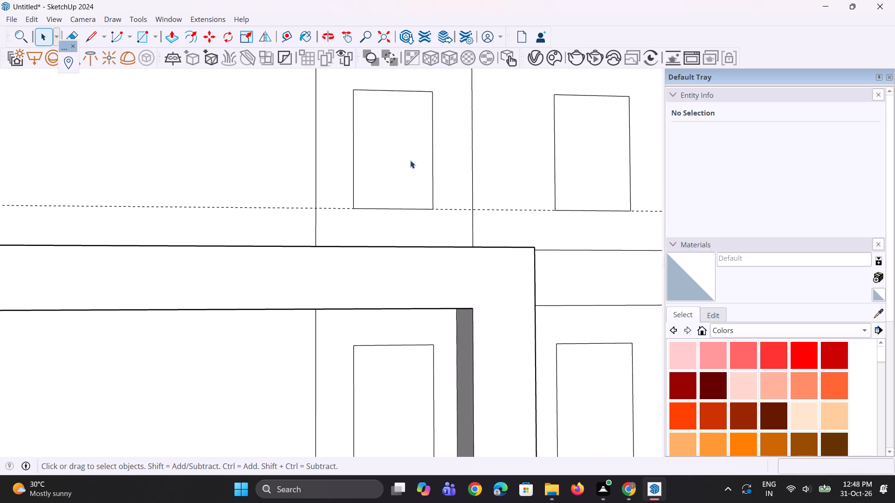
pyautogui.scroll(3, 410, 160)
pyautogui.scroll(3, 391, 200)
pyautogui.scroll(-15, 404, 194)
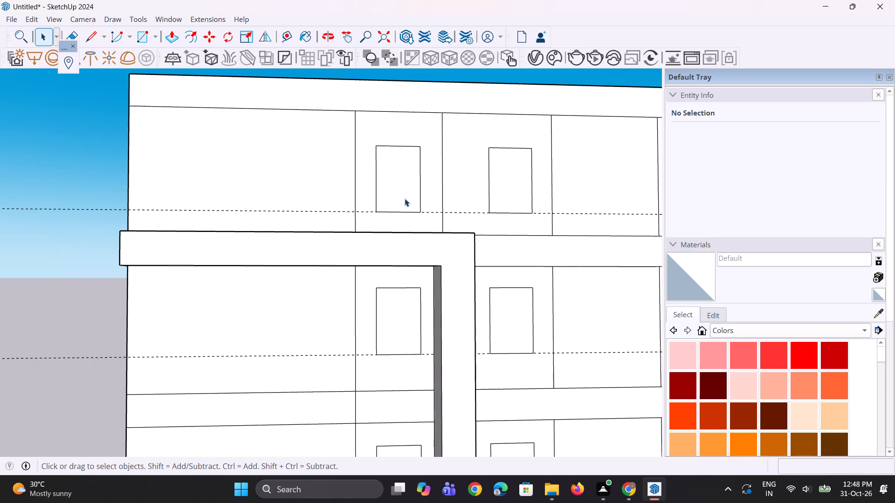
pyautogui.click(29, 21)
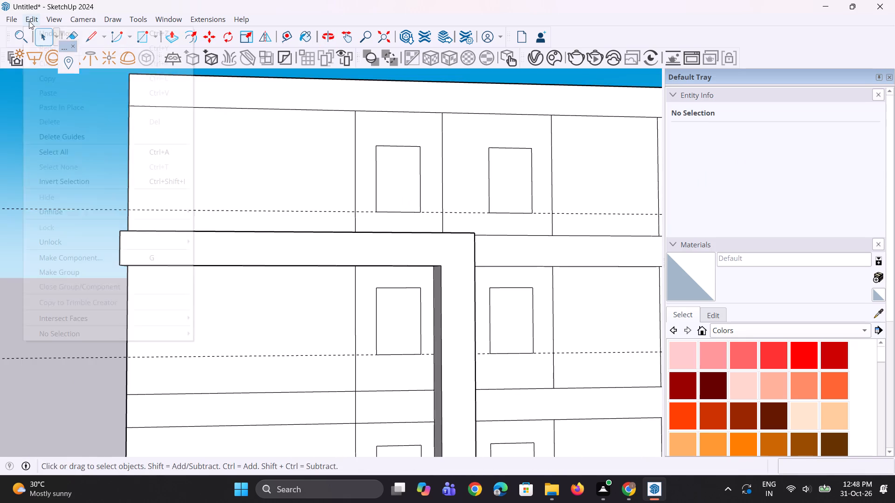
pyautogui.click(65, 142)
# Examine the whole facade to check the window rows across all columns and the two side frames.
pyautogui.scroll(-5, 274, 194)
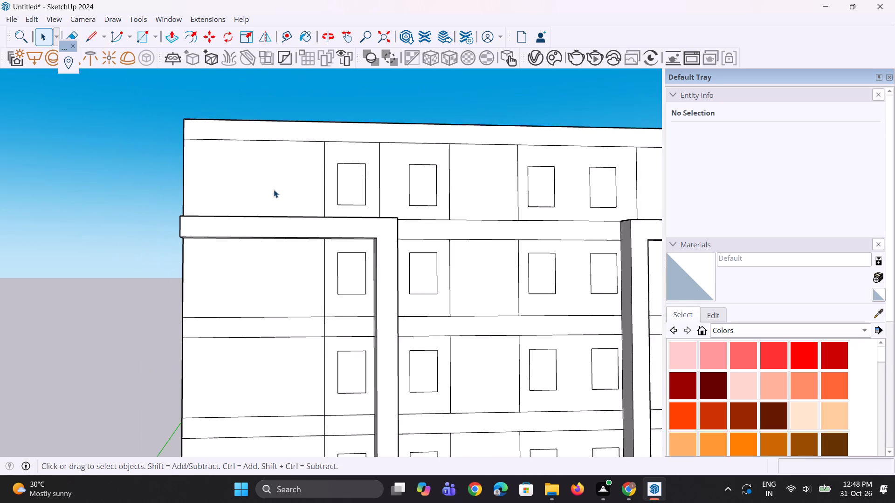
pyautogui.scroll(-5, 281, 183)
pyautogui.moveTo(393, 199); pyautogui.dragTo(450, 196, button='middle')
pyautogui.scroll(-5, 358, 160)
pyautogui.moveTo(376, 172); pyautogui.dragTo(282, 191, button='middle')
pyautogui.press('space')
pyautogui.press('space')
pyautogui.click(583, 279)
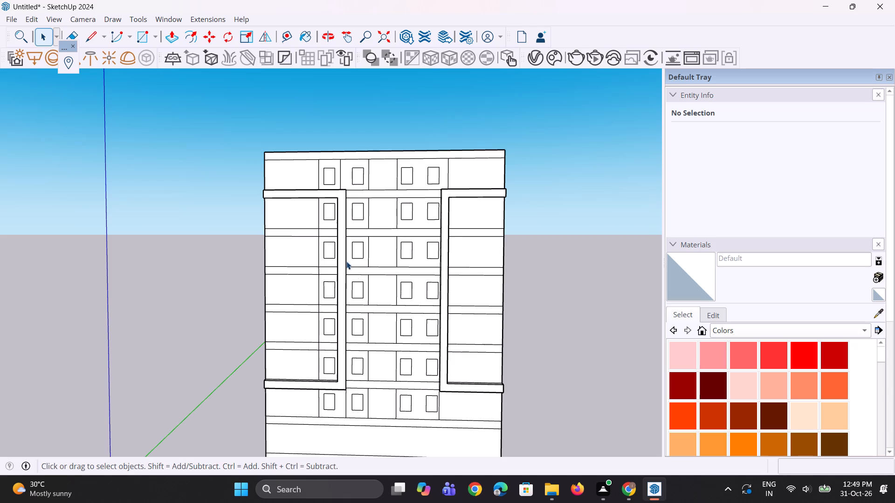
pyautogui.scroll(3, 372, 302)
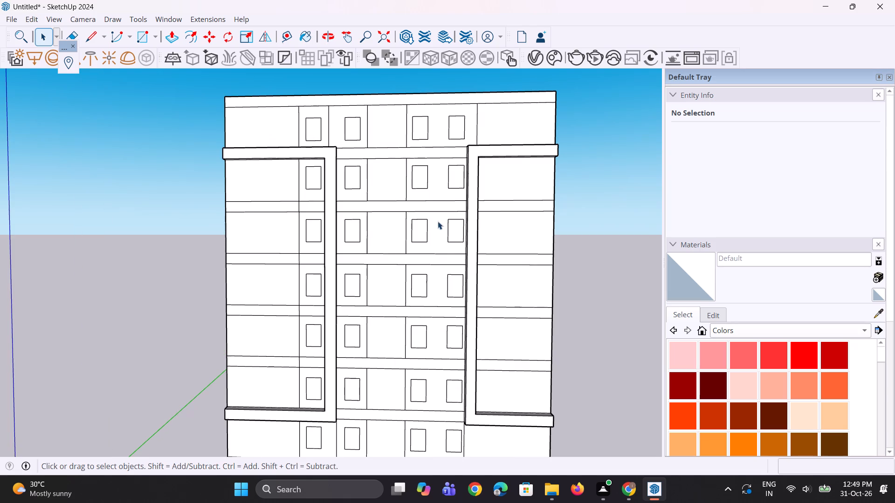
pyautogui.scroll(6, 390, 136)
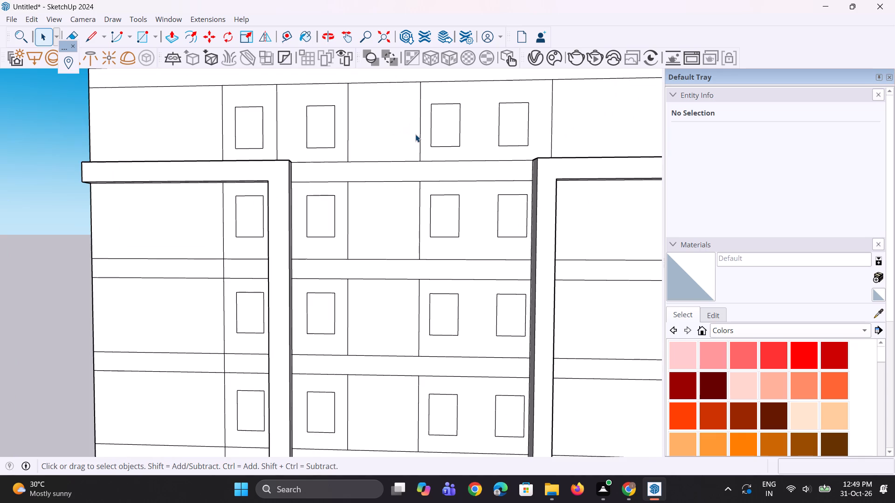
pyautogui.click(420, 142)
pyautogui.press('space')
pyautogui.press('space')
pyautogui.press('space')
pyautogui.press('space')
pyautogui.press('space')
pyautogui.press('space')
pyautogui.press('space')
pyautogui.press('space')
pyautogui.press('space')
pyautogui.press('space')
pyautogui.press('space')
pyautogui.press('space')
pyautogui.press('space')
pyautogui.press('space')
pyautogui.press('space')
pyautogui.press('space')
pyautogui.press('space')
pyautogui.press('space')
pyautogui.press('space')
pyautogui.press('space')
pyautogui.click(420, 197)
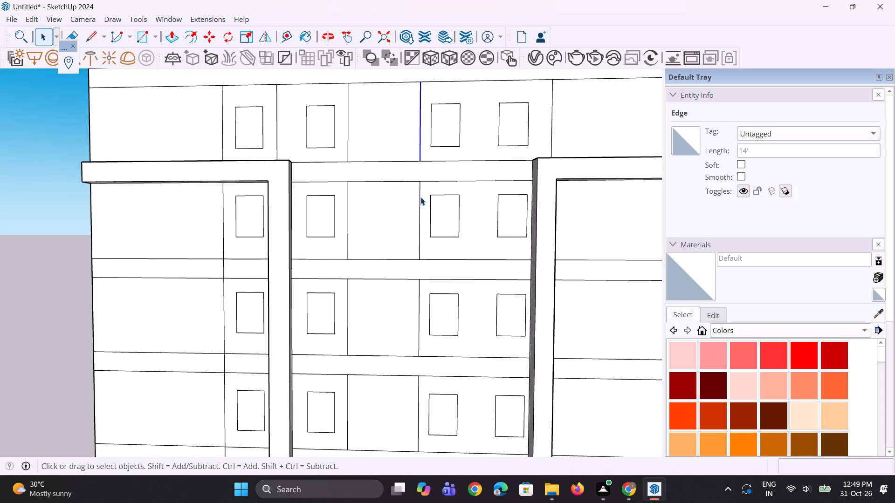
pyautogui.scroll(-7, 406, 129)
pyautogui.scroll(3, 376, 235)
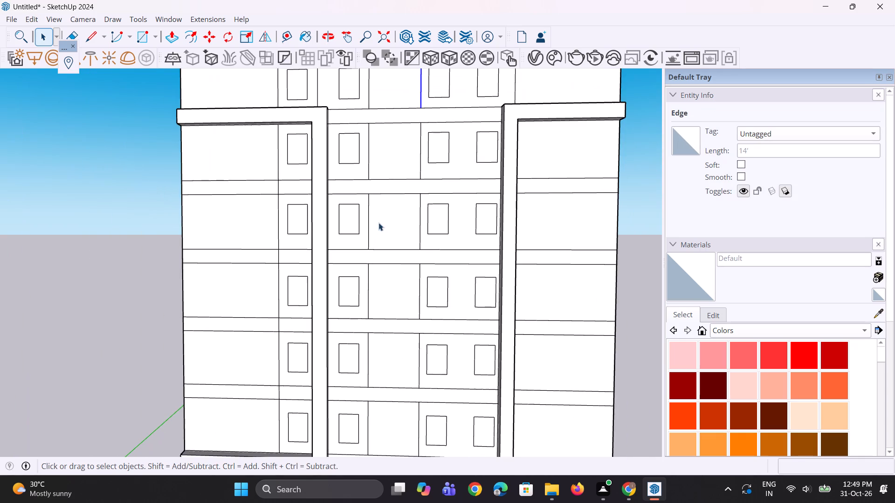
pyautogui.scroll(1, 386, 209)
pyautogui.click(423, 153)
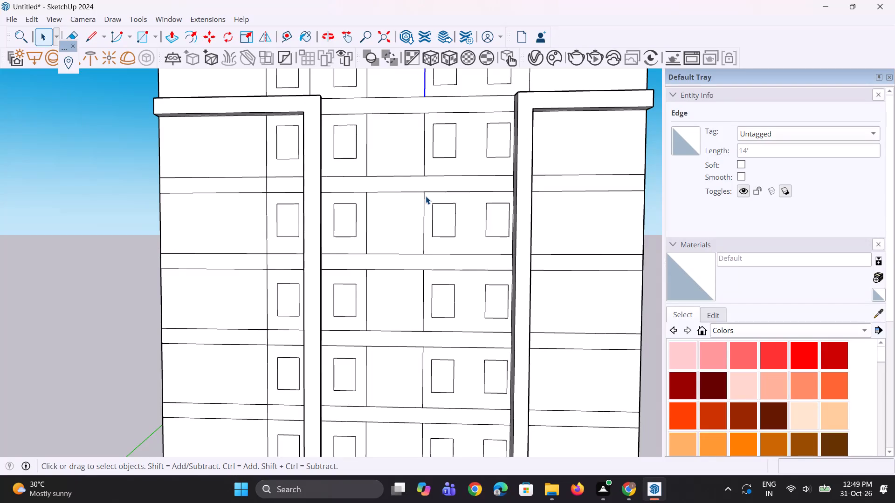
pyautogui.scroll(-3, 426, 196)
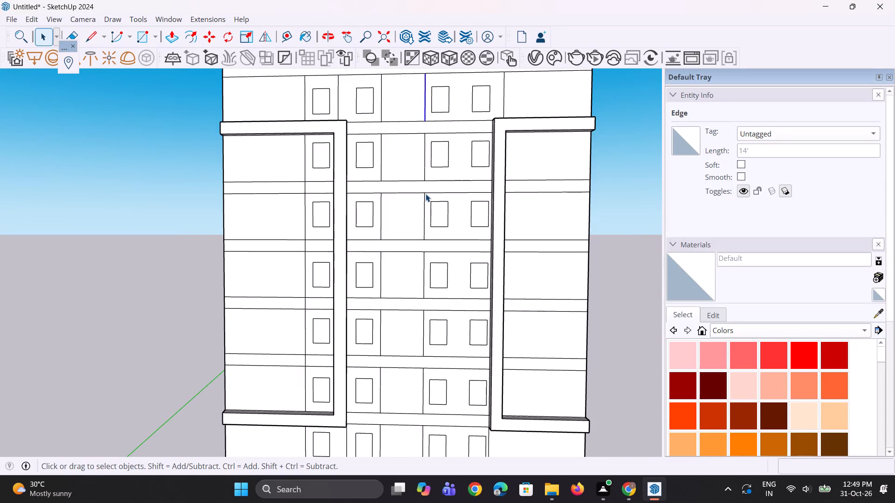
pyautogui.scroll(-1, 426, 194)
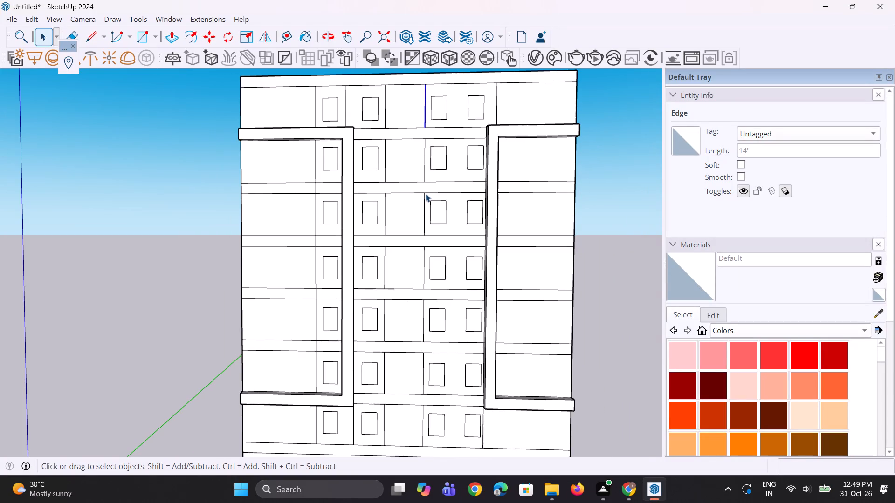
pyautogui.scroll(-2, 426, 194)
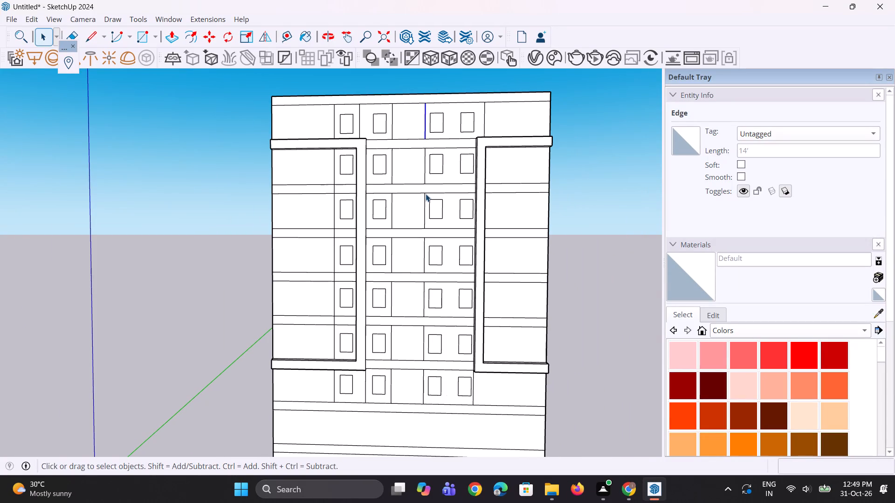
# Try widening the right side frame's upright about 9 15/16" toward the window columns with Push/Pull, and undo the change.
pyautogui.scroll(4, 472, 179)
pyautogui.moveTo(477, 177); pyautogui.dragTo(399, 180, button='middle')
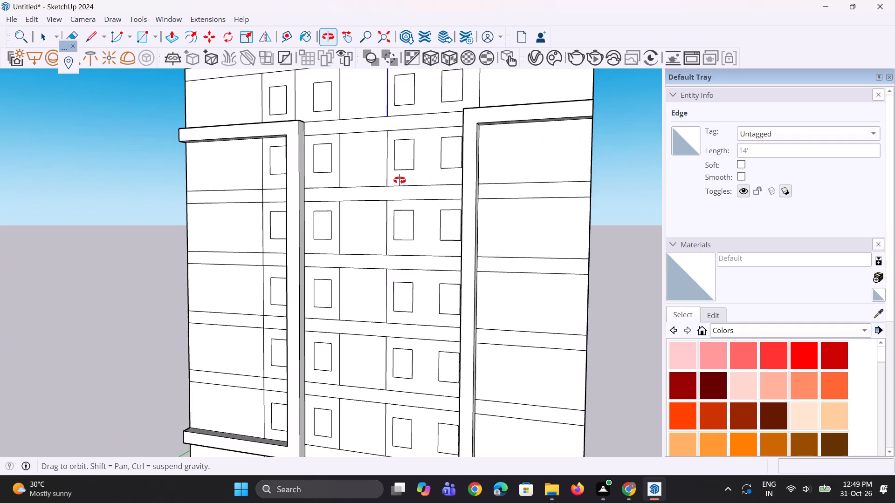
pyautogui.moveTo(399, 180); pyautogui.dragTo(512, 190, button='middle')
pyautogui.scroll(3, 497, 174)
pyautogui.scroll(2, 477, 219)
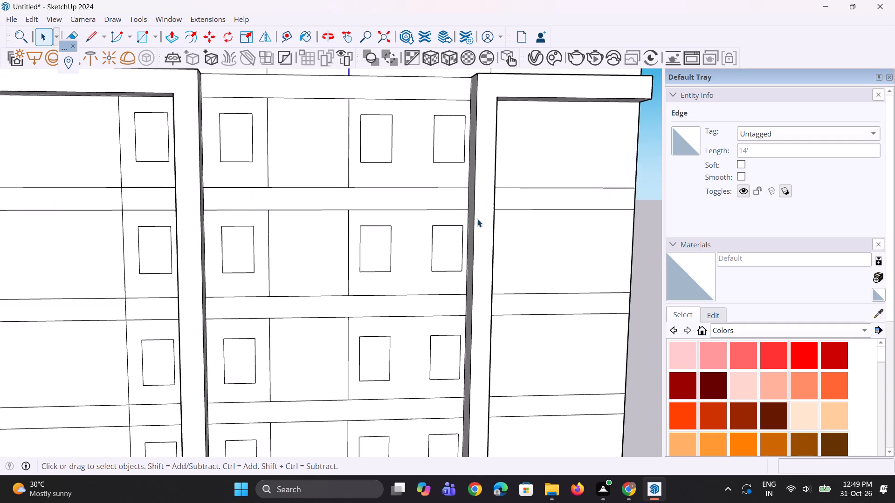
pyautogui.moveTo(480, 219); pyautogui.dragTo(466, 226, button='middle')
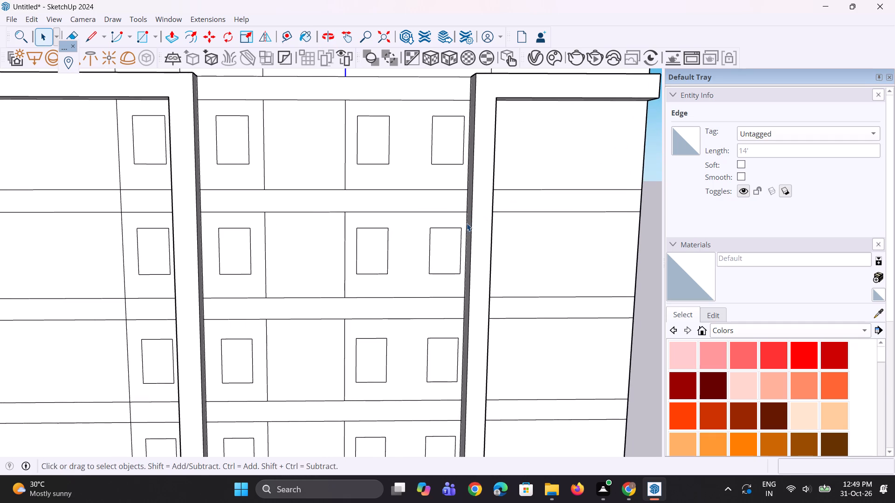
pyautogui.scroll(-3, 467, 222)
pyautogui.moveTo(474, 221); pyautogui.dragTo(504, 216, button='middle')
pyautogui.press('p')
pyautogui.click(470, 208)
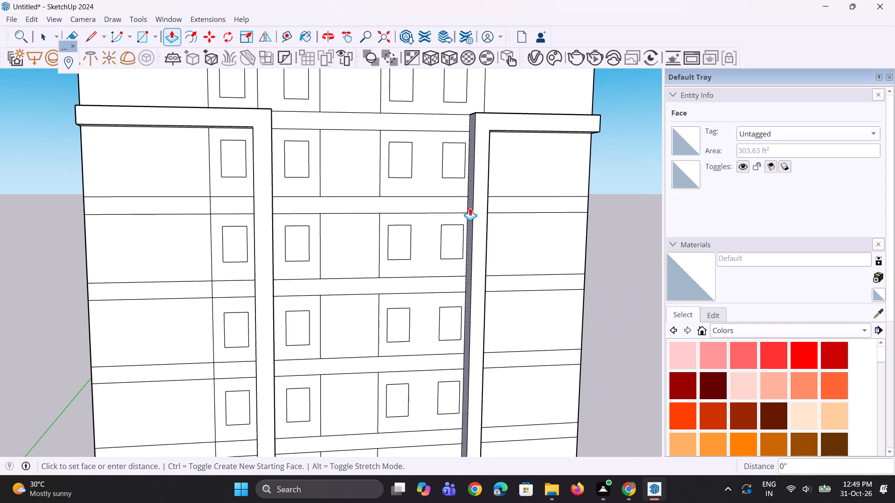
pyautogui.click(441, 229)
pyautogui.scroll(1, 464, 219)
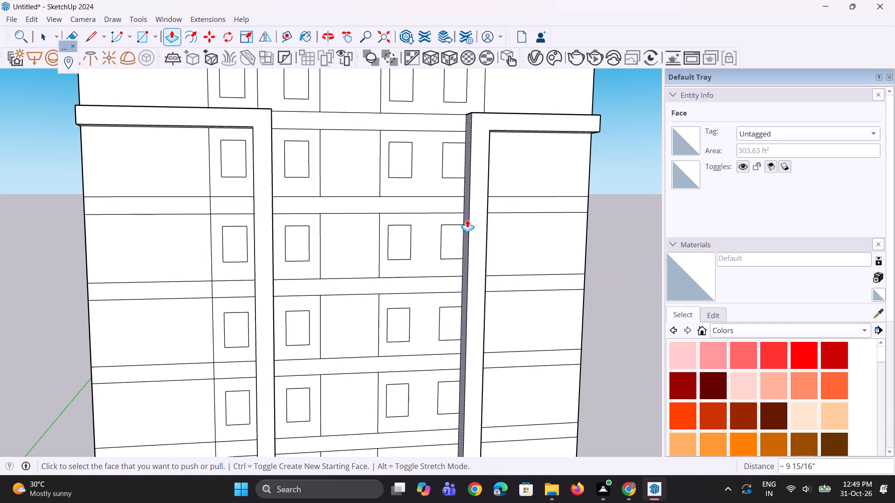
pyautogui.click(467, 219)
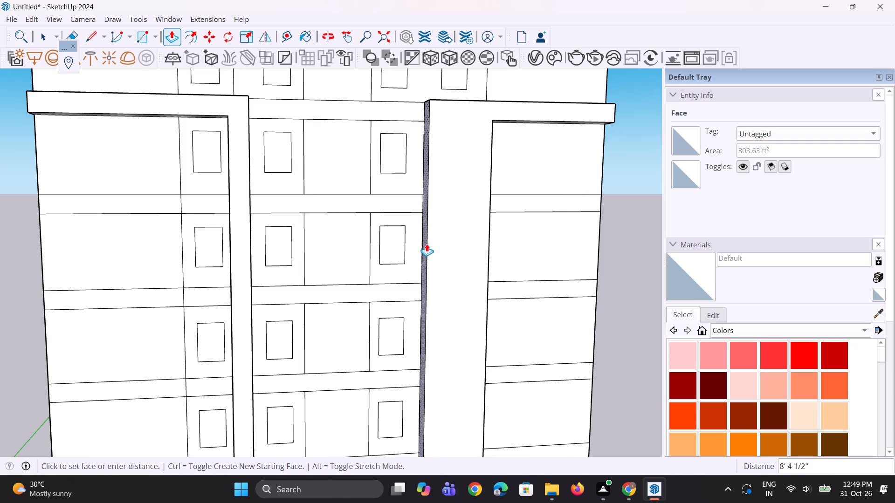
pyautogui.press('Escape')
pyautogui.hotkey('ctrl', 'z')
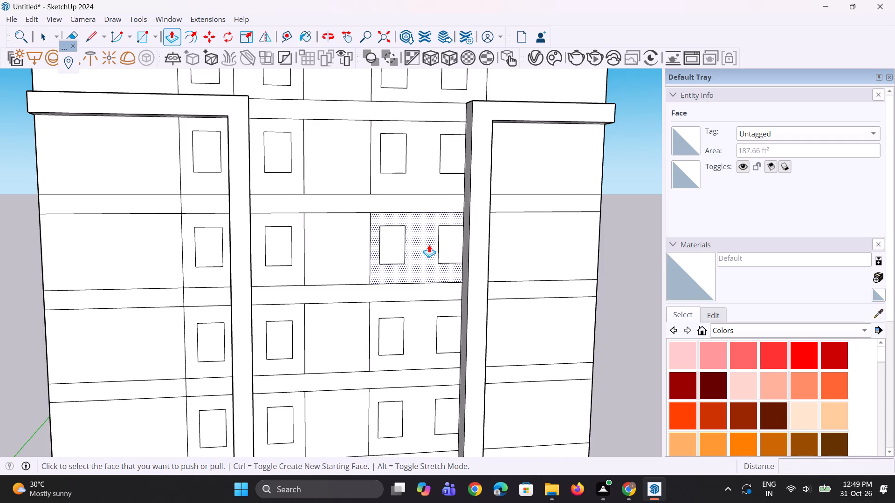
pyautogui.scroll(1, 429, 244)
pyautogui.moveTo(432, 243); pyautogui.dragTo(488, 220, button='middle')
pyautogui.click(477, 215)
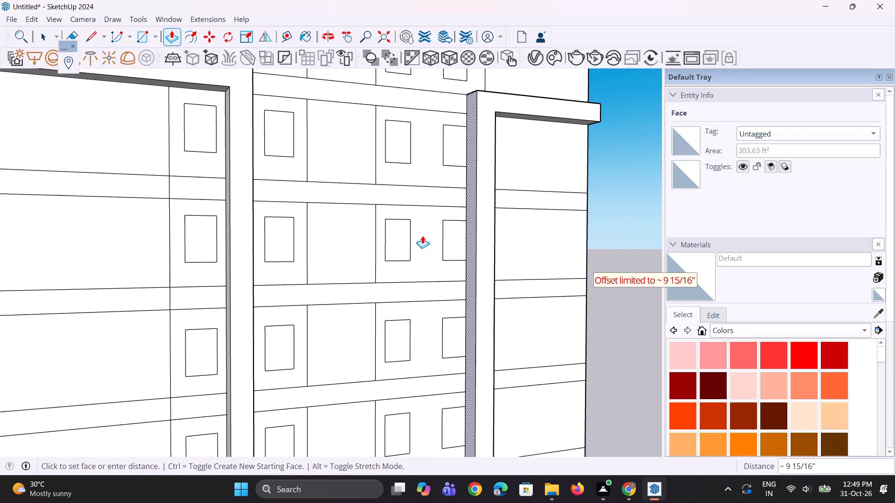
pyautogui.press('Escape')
# Copy the rightmost column's second window below the frame's top bar horizontally across the upright onto the wall inside the right side frame.
pyautogui.scroll(9, 475, 251)
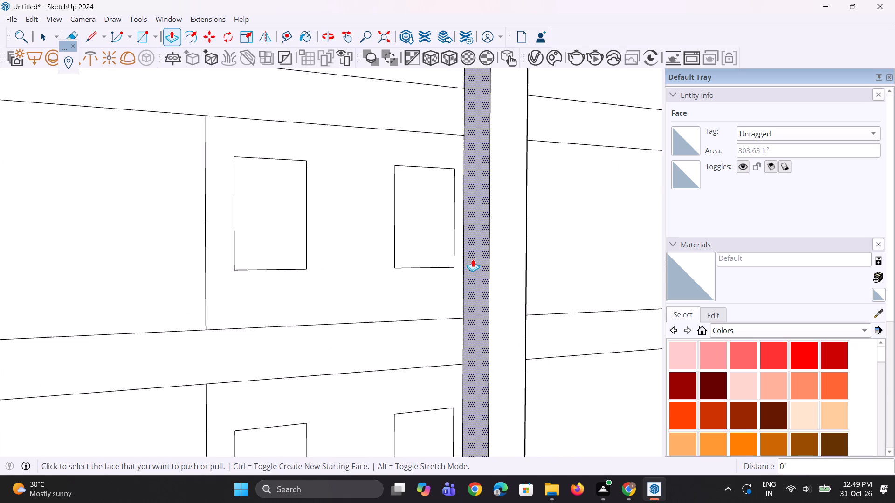
pyautogui.press('space')
pyautogui.click(442, 246)
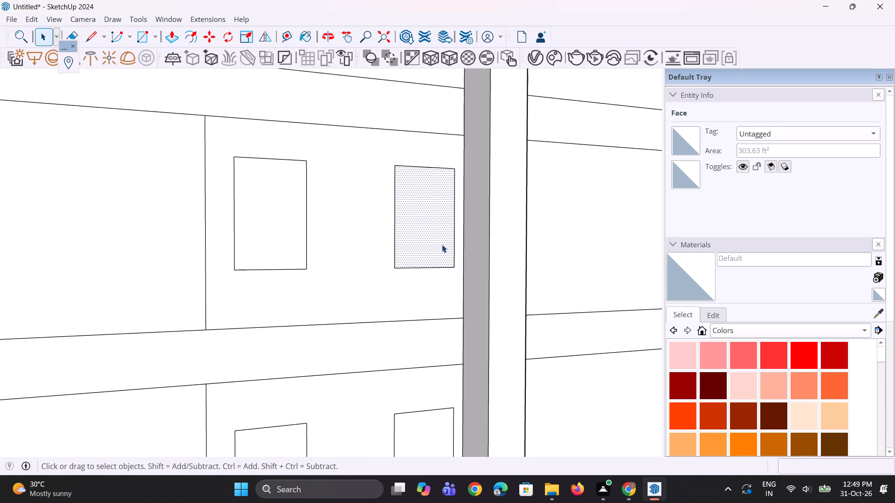
pyautogui.press('m')
pyautogui.click(440, 242)
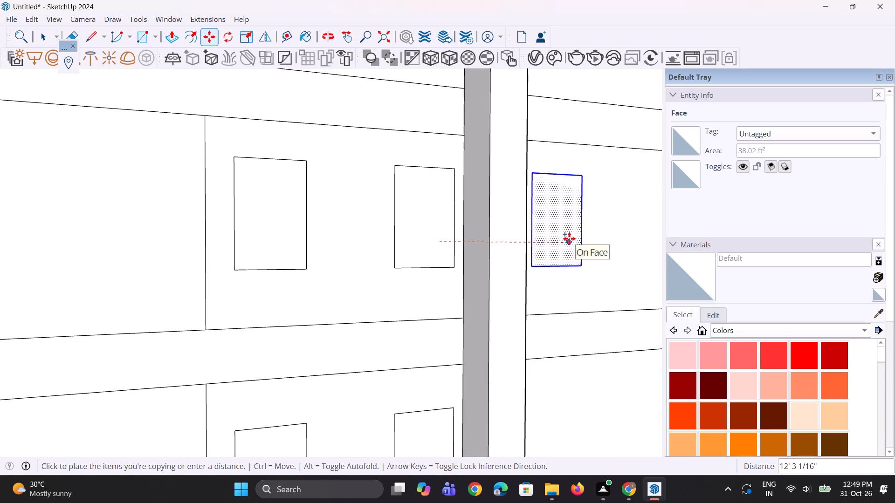
pyautogui.click(575, 238)
pyautogui.press('space')
pyautogui.press('space')
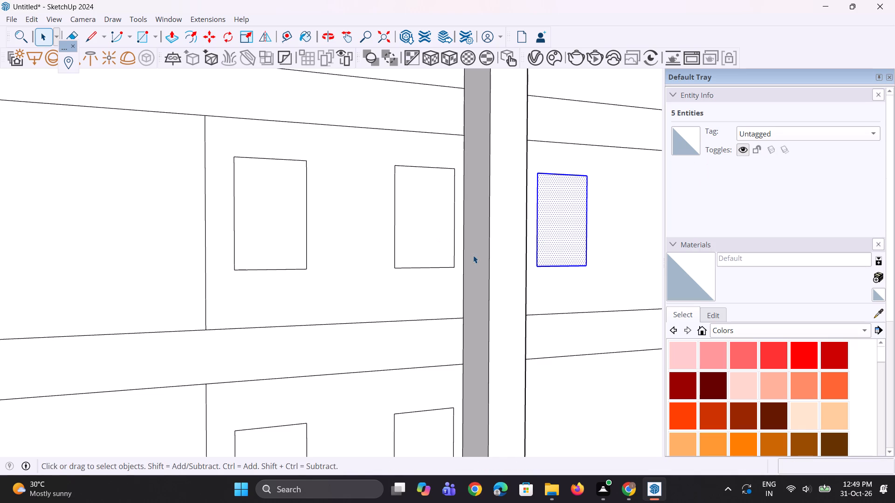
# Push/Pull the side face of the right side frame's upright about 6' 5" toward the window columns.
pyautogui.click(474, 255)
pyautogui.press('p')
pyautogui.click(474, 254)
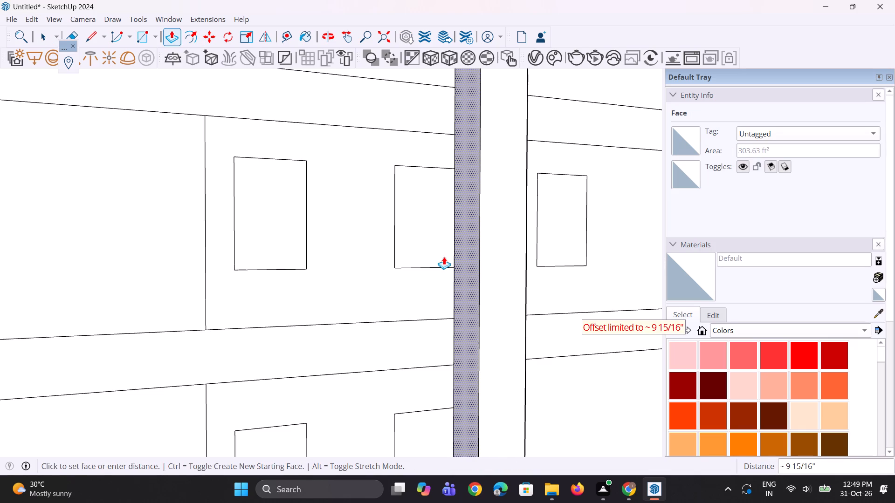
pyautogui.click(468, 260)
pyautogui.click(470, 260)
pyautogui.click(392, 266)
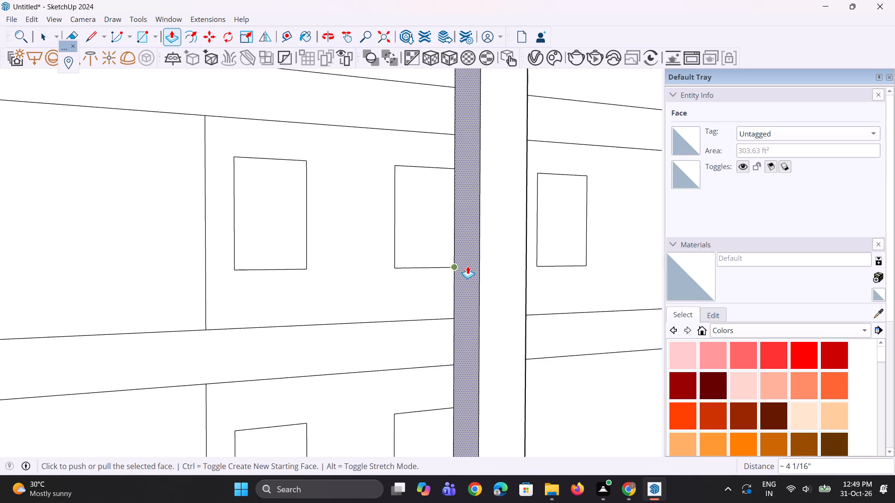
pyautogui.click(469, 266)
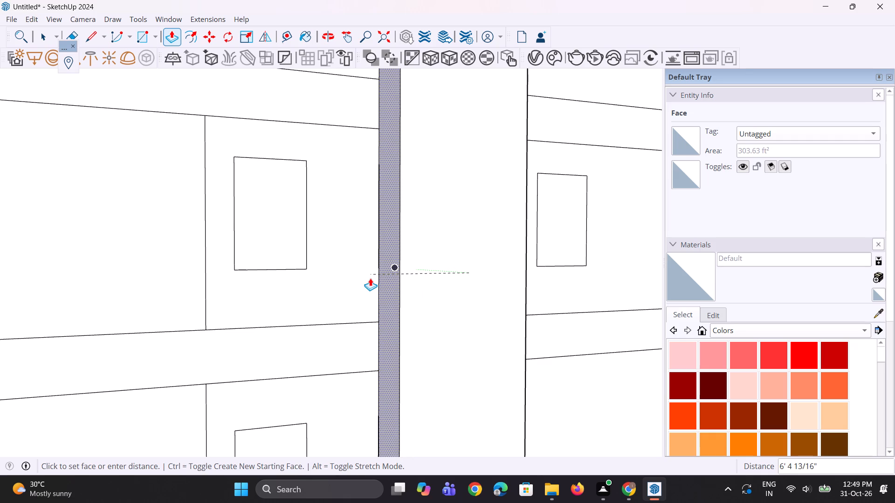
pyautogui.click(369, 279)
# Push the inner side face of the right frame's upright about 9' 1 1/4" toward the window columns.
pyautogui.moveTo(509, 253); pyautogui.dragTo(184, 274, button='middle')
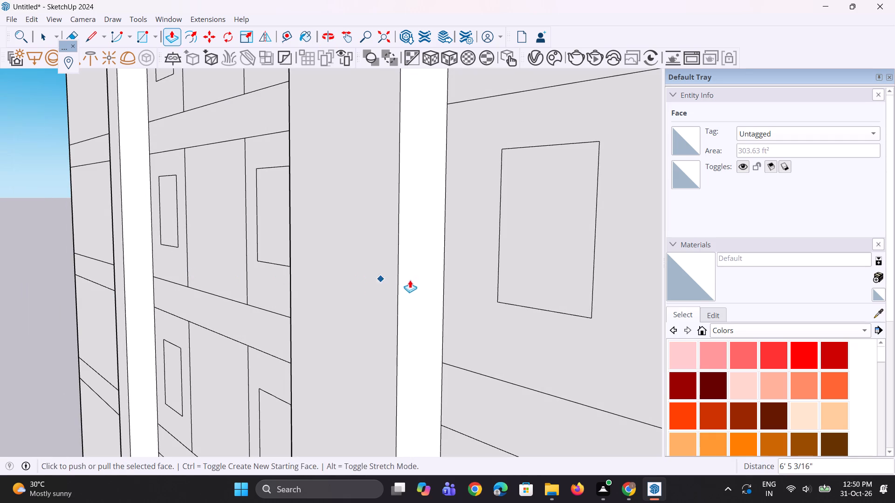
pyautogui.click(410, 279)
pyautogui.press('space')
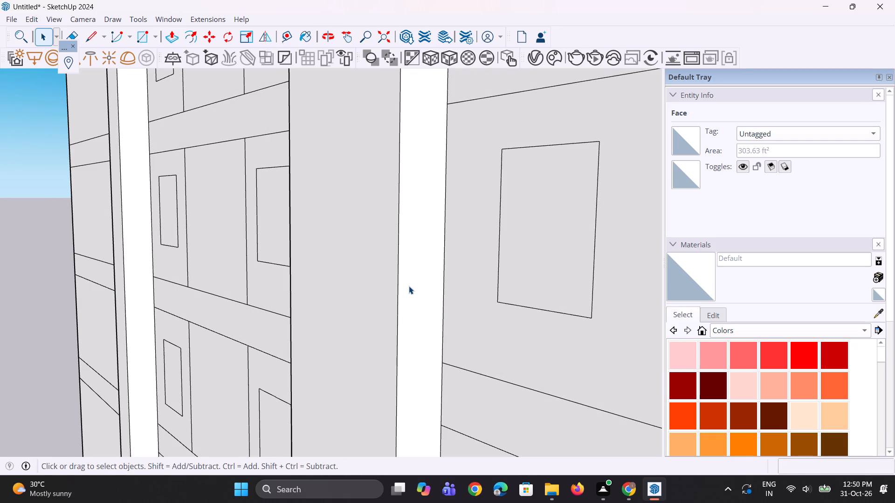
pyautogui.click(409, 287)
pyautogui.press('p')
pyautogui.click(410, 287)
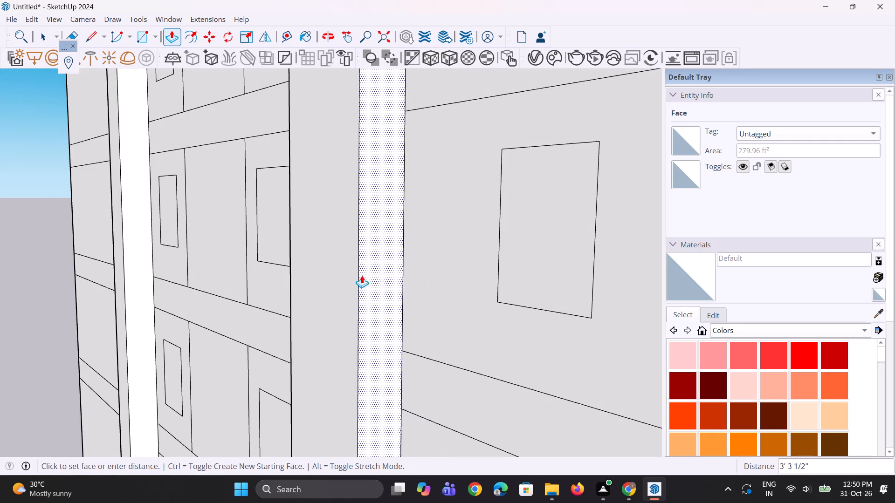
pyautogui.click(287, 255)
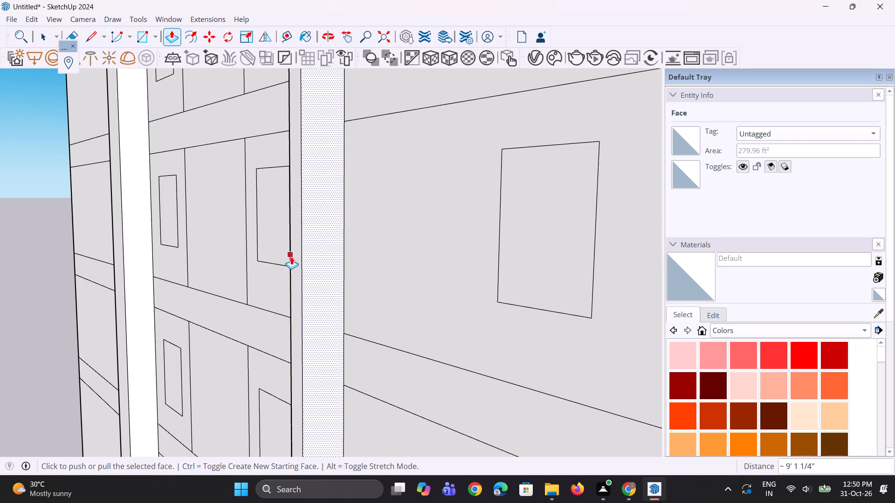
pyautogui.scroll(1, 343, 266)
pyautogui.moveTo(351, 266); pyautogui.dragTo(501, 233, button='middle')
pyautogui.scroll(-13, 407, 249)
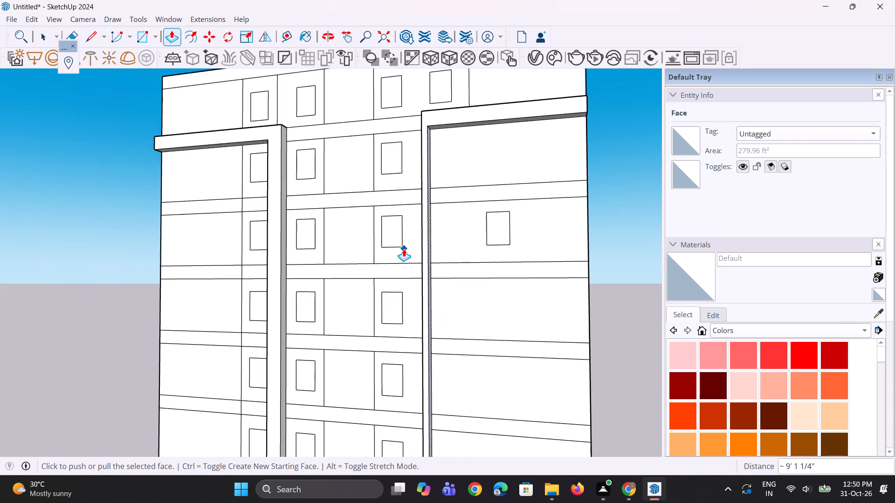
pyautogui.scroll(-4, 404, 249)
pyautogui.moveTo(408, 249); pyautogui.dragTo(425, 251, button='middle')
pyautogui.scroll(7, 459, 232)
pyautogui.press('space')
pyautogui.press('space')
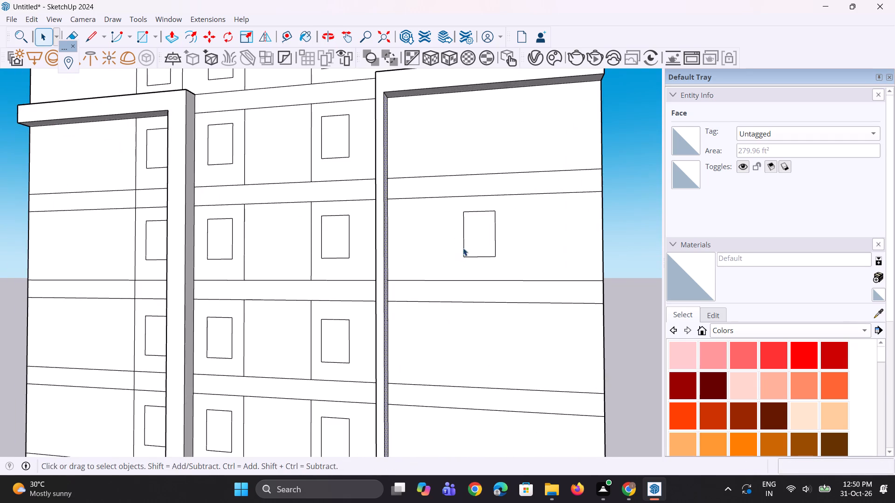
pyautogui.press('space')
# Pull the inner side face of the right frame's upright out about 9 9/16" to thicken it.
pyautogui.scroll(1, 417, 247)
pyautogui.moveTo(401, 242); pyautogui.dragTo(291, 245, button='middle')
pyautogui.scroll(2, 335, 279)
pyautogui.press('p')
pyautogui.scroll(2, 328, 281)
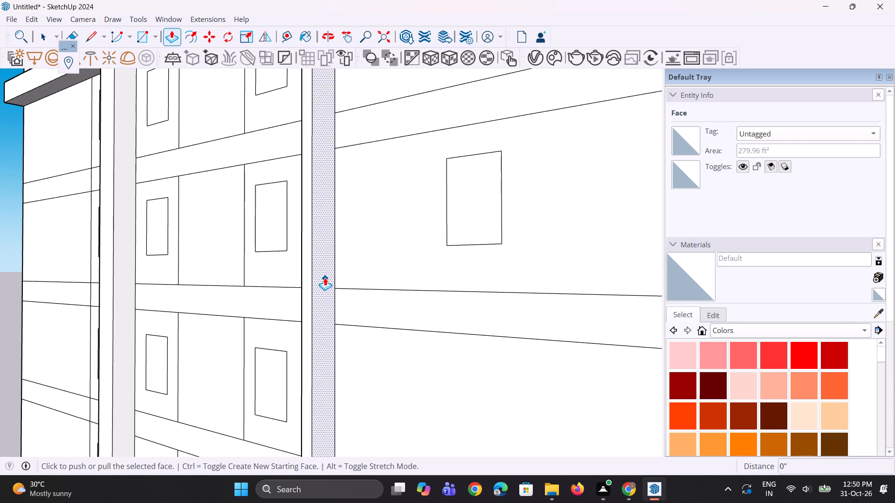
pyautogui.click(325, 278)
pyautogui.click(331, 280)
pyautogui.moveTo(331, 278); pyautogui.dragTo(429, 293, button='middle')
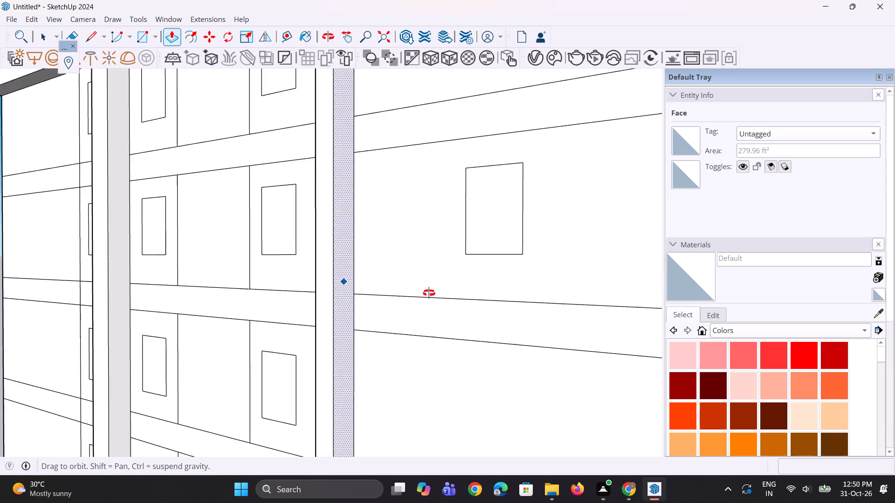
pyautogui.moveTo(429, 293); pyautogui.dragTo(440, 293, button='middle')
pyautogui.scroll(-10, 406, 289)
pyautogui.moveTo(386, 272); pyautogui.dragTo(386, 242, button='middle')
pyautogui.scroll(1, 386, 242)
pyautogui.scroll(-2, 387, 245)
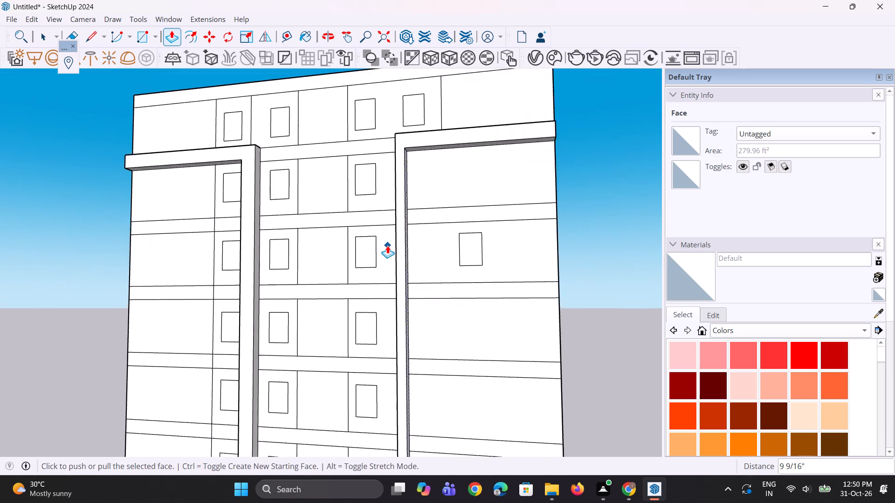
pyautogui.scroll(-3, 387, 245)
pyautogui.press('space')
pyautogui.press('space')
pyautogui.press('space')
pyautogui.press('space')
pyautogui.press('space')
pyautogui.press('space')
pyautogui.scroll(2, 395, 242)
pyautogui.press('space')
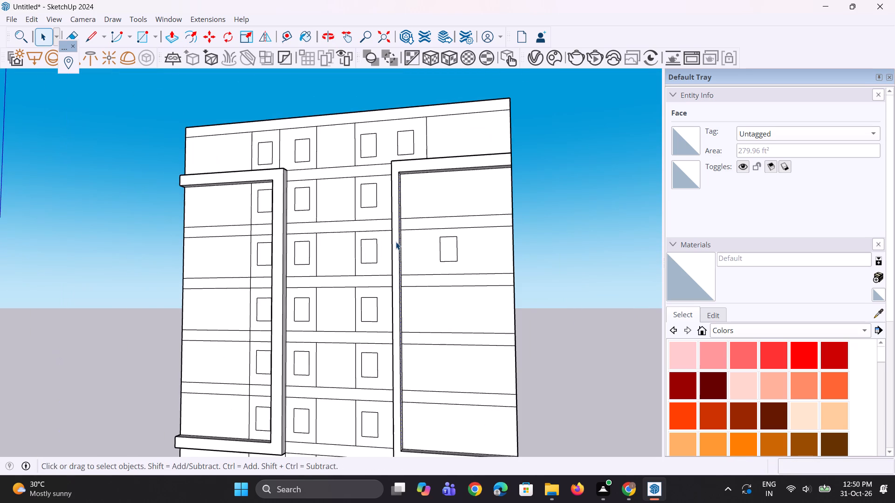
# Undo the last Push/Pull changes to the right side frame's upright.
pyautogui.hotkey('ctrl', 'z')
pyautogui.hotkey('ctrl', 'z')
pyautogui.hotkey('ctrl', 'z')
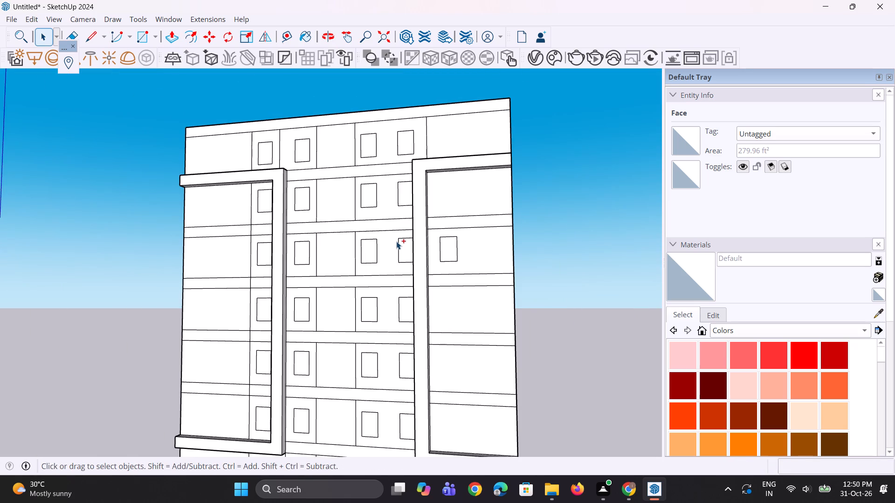
# Undo the earlier edits back past the window copied inside the right side frame and the deletion of the construction guides.
pyautogui.scroll(-3, 430, 258)
pyautogui.moveTo(434, 261); pyautogui.dragTo(429, 260, button='middle')
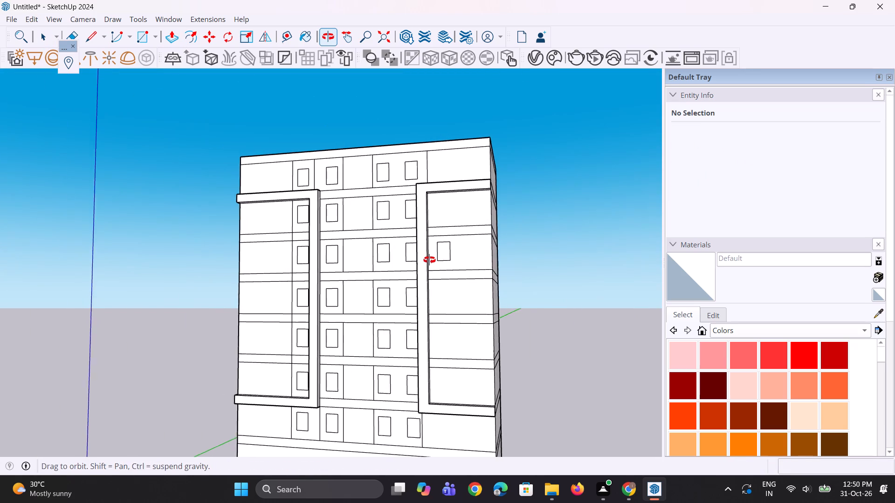
pyautogui.moveTo(429, 260); pyautogui.dragTo(420, 273, button='middle')
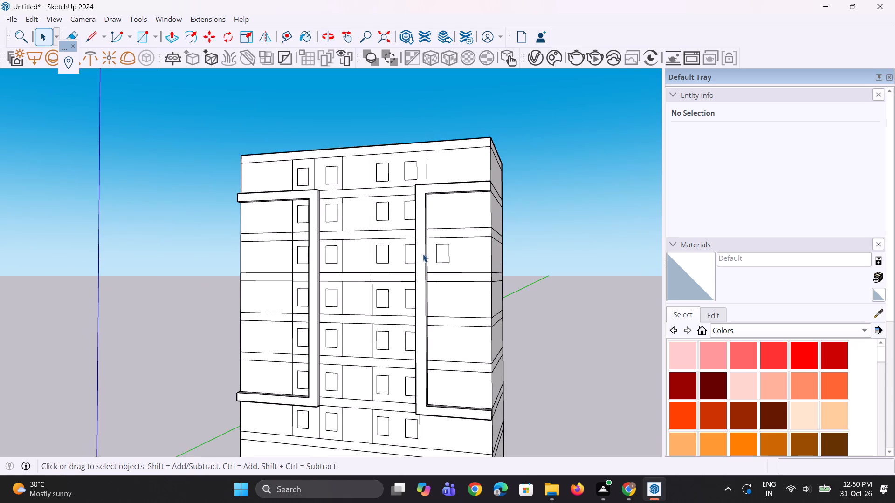
pyautogui.scroll(4, 423, 254)
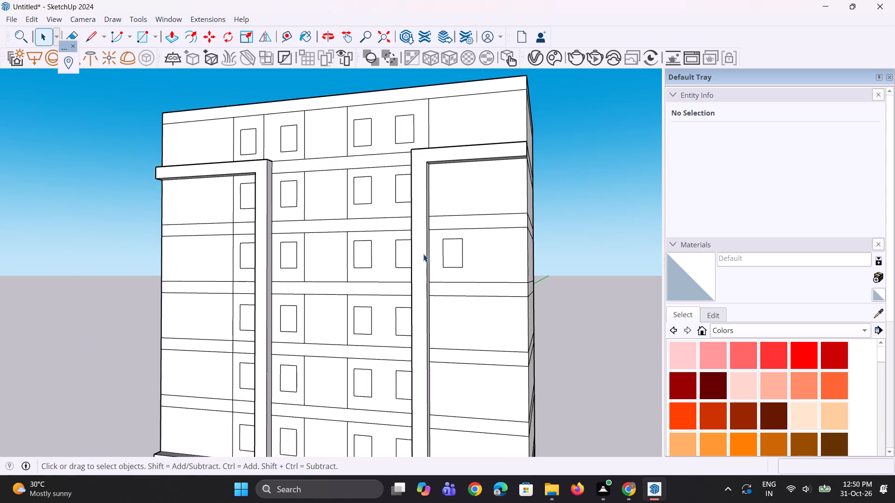
pyautogui.scroll(-2, 423, 254)
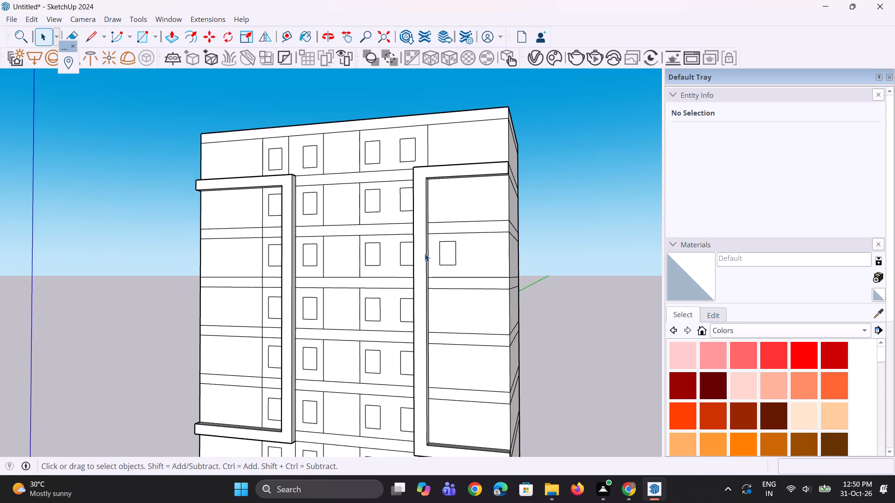
pyautogui.scroll(1, 425, 253)
pyautogui.moveTo(425, 253); pyautogui.dragTo(418, 291, button='middle')
pyautogui.press('p')
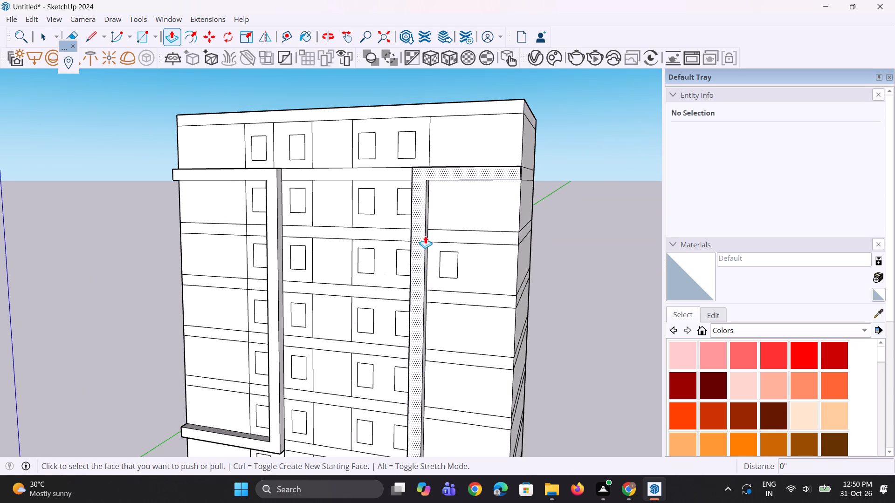
pyautogui.scroll(2, 425, 235)
pyautogui.hotkey('ctrl', 'z')
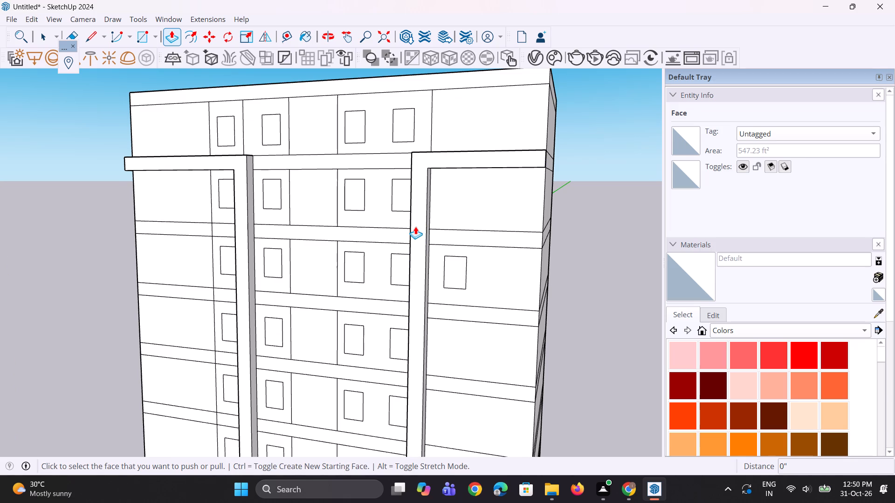
pyautogui.hotkey('ctrl', 'z')
pyautogui.hotkey('ctrl', 'z')
pyautogui.hotkey('ctrl', 'z')
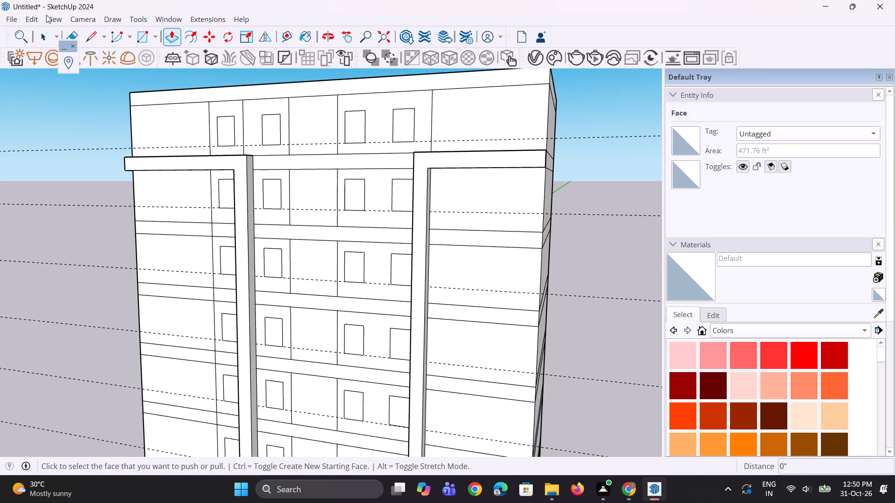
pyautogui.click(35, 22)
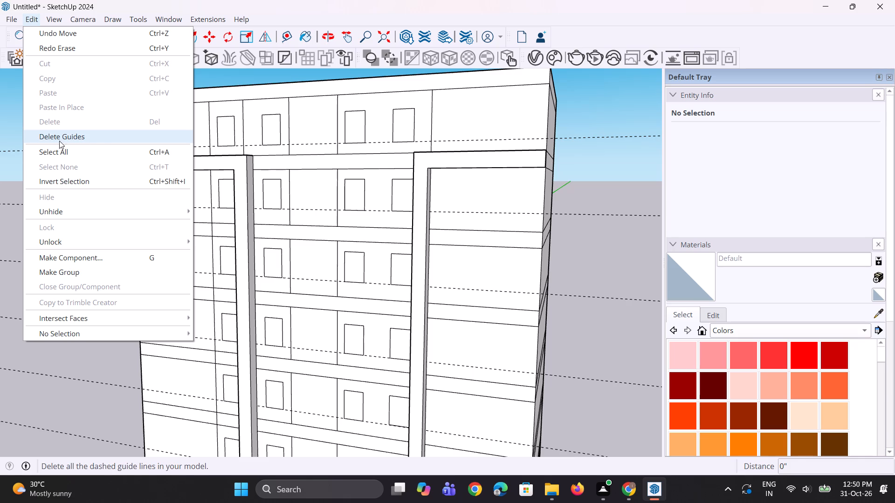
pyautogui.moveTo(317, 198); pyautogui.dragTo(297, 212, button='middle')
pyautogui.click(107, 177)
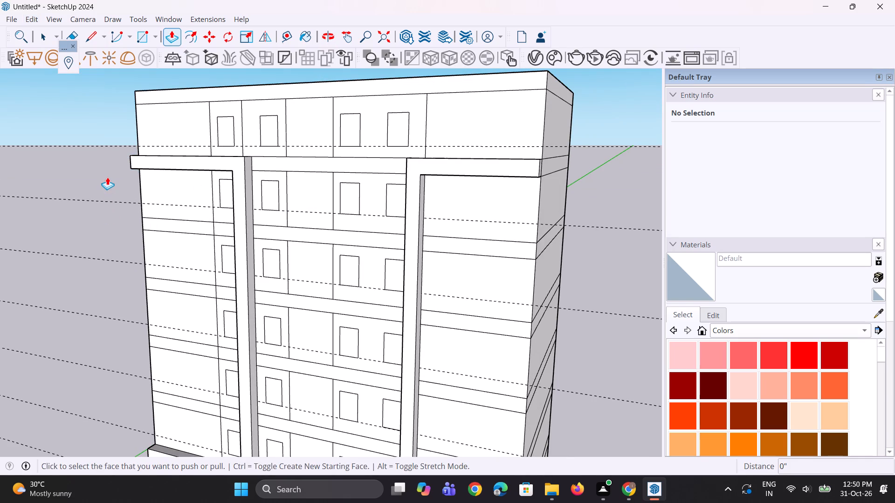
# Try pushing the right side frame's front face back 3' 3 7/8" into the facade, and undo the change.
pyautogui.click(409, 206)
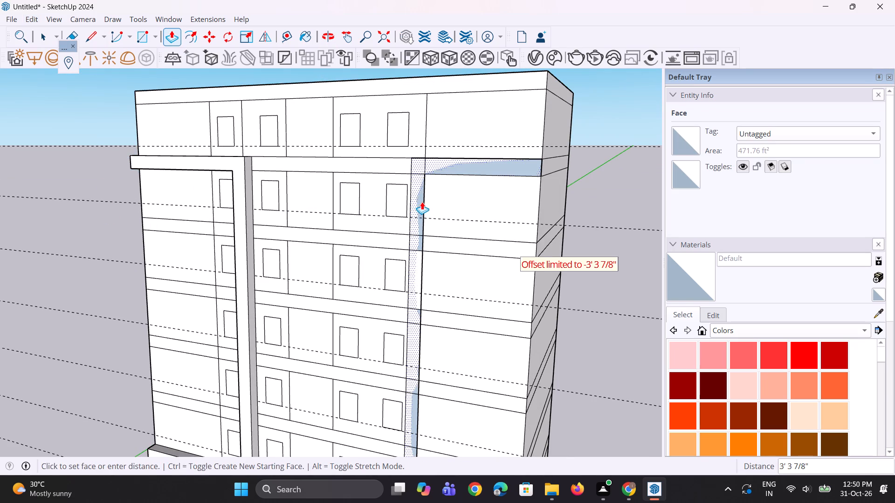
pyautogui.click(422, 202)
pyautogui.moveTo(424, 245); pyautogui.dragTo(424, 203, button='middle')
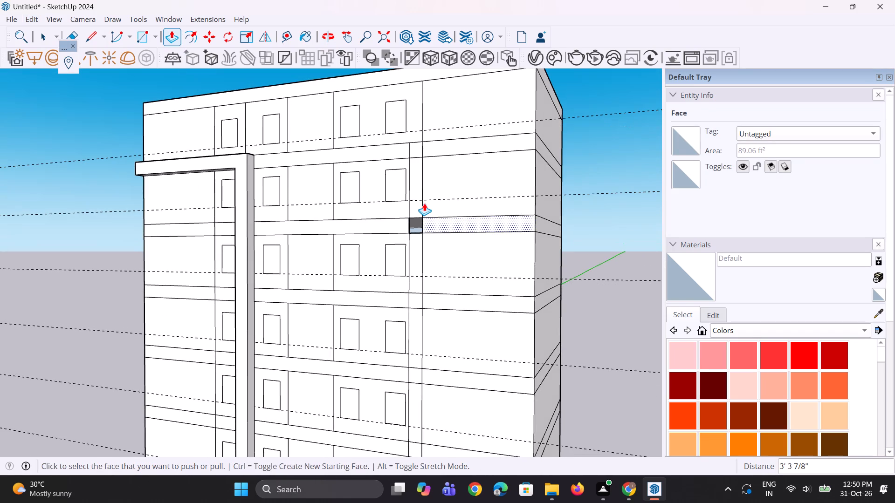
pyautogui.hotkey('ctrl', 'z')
# Push the right side frame's front face back 3' 3 7/8" so the frame is flattened into the facade.
pyautogui.scroll(4, 424, 220)
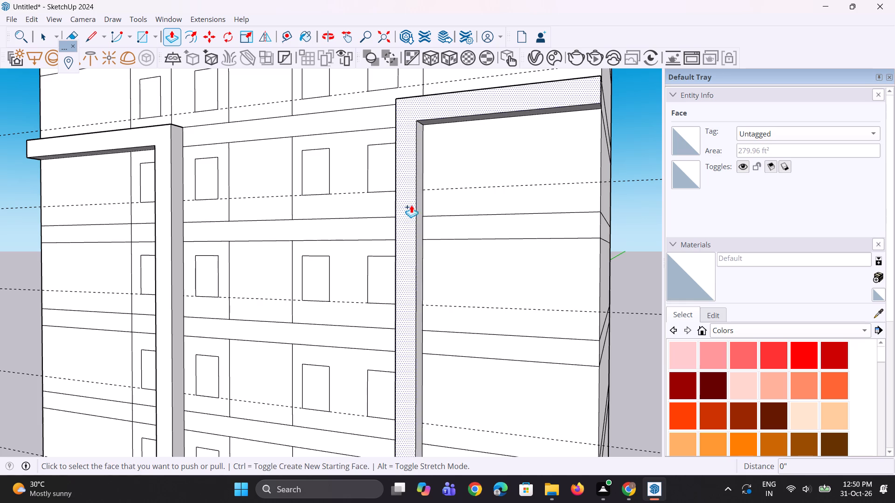
pyautogui.click(410, 204)
pyautogui.click(422, 202)
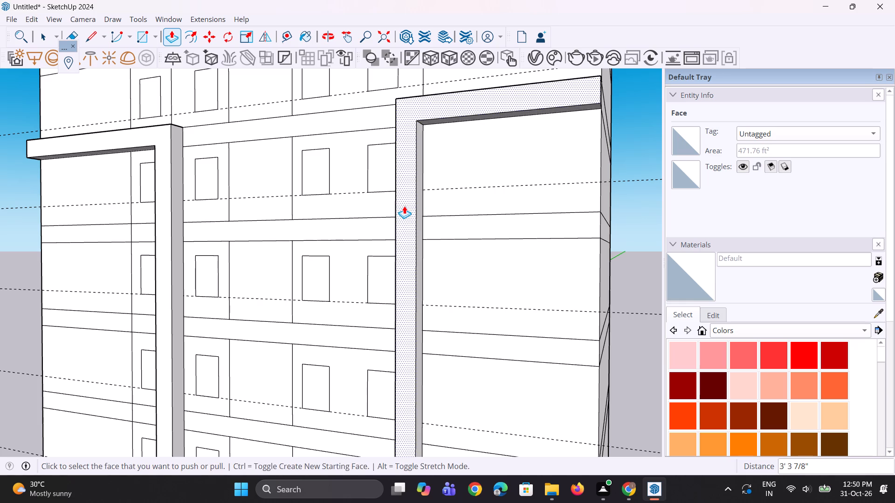
pyautogui.click(404, 206)
pyautogui.click(425, 204)
pyautogui.scroll(-6, 416, 198)
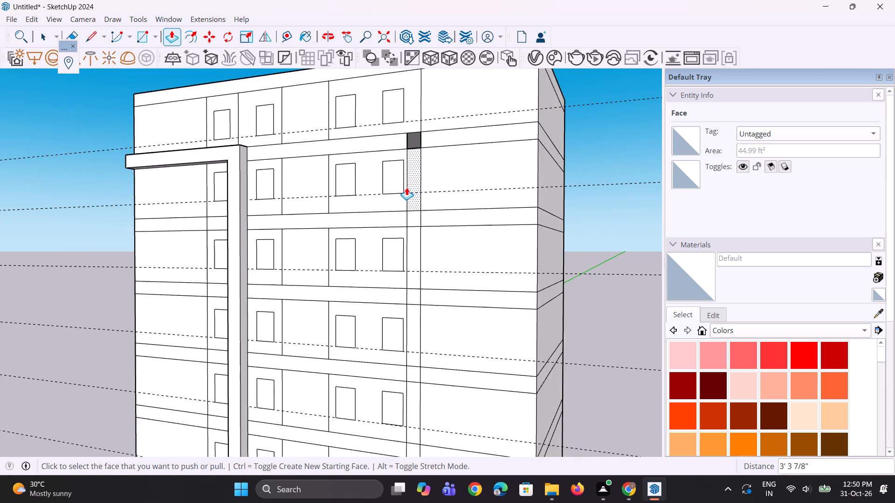
# Draw a rectangle over the open patch where the flattened frame's upright meets its top bar to close the facade.
pyautogui.scroll(-3, 406, 187)
pyautogui.moveTo(405, 188); pyautogui.dragTo(427, 202, button='middle')
pyautogui.scroll(11, 416, 155)
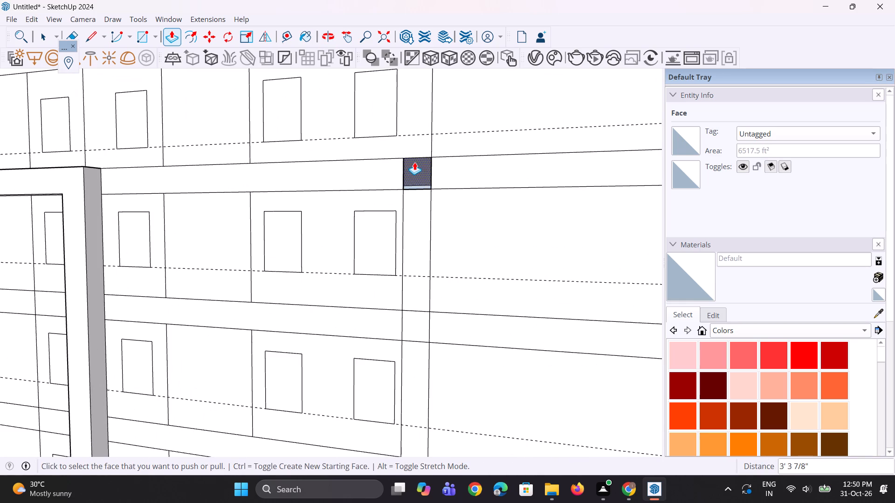
pyautogui.press('r')
pyautogui.scroll(3, 414, 162)
pyautogui.click(401, 157)
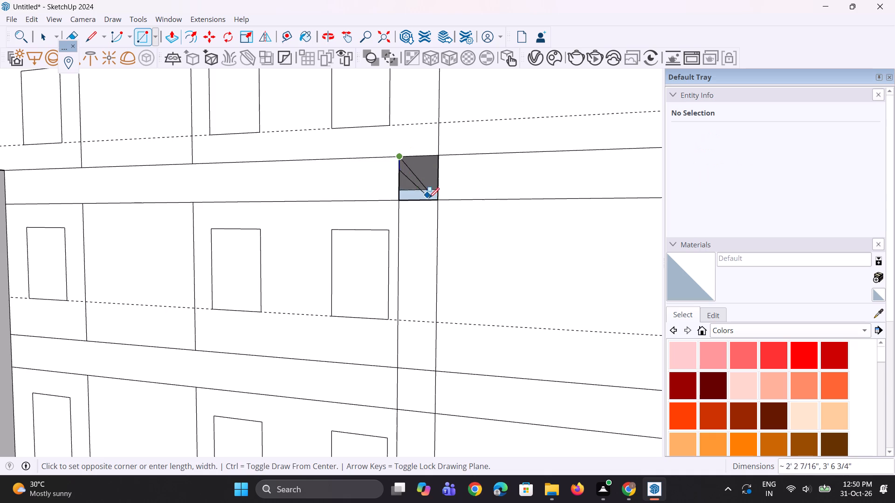
pyautogui.click(436, 201)
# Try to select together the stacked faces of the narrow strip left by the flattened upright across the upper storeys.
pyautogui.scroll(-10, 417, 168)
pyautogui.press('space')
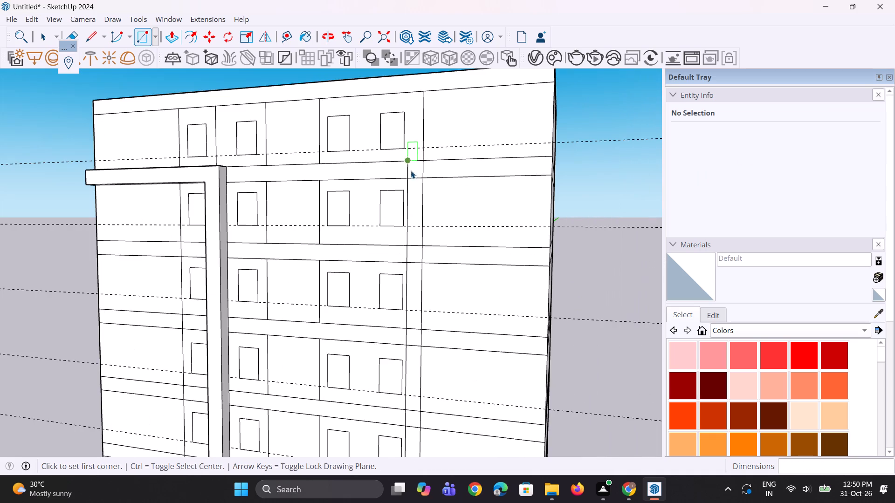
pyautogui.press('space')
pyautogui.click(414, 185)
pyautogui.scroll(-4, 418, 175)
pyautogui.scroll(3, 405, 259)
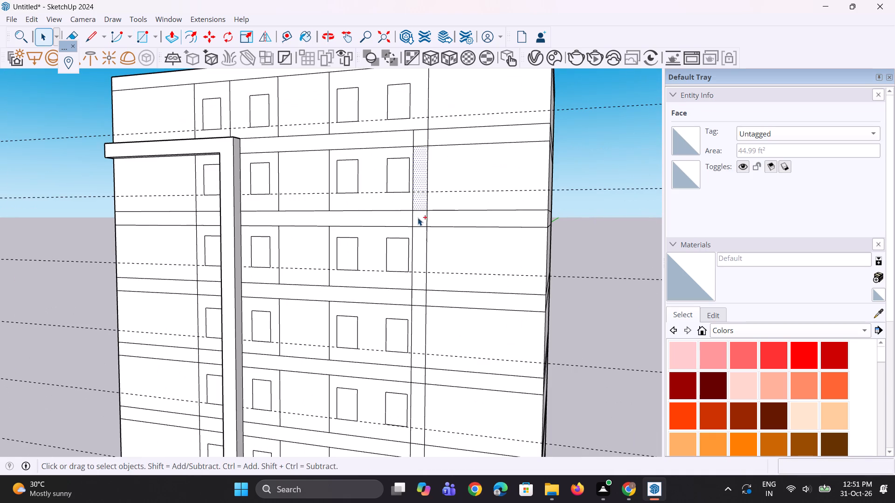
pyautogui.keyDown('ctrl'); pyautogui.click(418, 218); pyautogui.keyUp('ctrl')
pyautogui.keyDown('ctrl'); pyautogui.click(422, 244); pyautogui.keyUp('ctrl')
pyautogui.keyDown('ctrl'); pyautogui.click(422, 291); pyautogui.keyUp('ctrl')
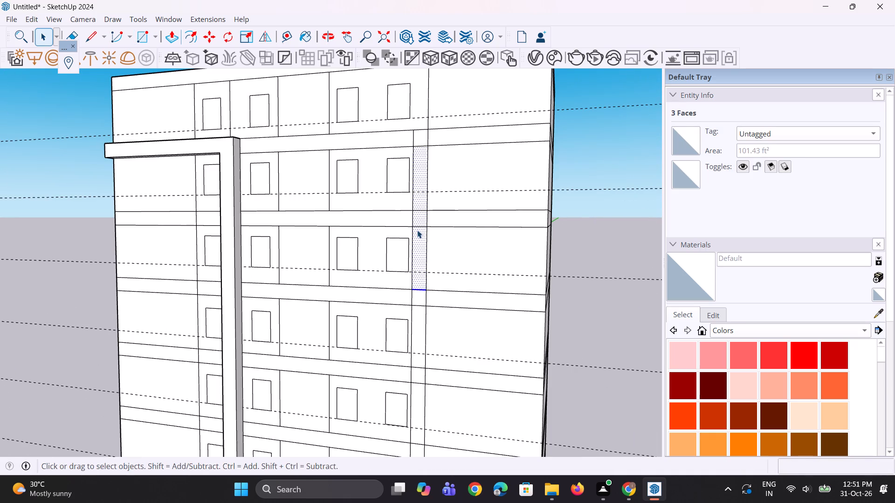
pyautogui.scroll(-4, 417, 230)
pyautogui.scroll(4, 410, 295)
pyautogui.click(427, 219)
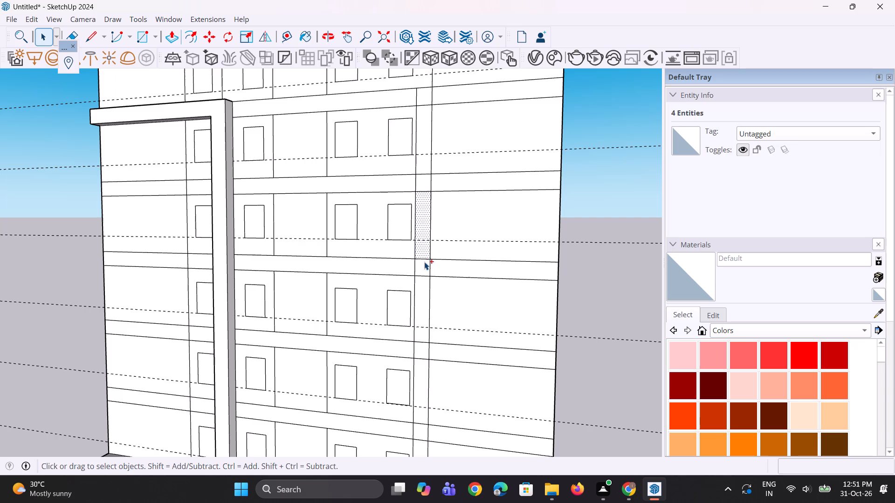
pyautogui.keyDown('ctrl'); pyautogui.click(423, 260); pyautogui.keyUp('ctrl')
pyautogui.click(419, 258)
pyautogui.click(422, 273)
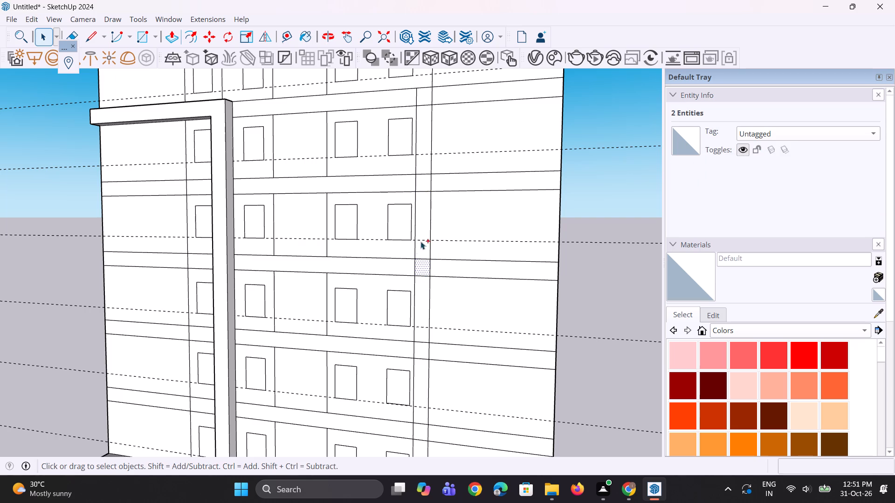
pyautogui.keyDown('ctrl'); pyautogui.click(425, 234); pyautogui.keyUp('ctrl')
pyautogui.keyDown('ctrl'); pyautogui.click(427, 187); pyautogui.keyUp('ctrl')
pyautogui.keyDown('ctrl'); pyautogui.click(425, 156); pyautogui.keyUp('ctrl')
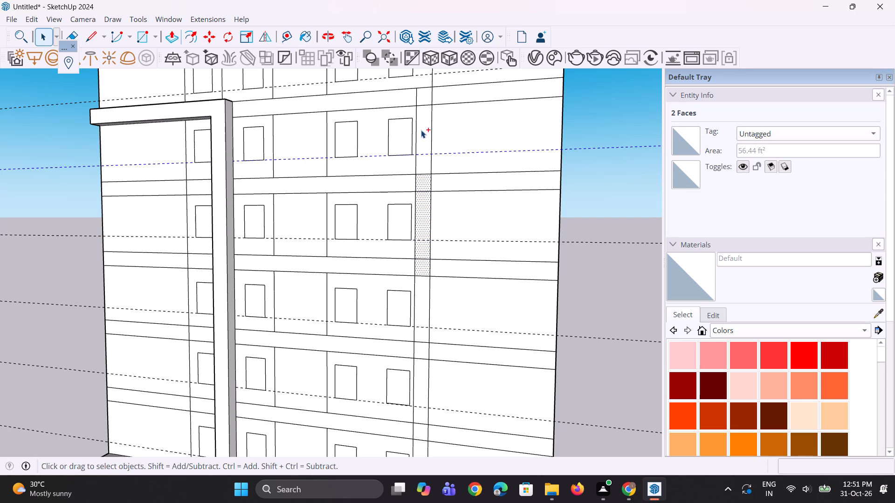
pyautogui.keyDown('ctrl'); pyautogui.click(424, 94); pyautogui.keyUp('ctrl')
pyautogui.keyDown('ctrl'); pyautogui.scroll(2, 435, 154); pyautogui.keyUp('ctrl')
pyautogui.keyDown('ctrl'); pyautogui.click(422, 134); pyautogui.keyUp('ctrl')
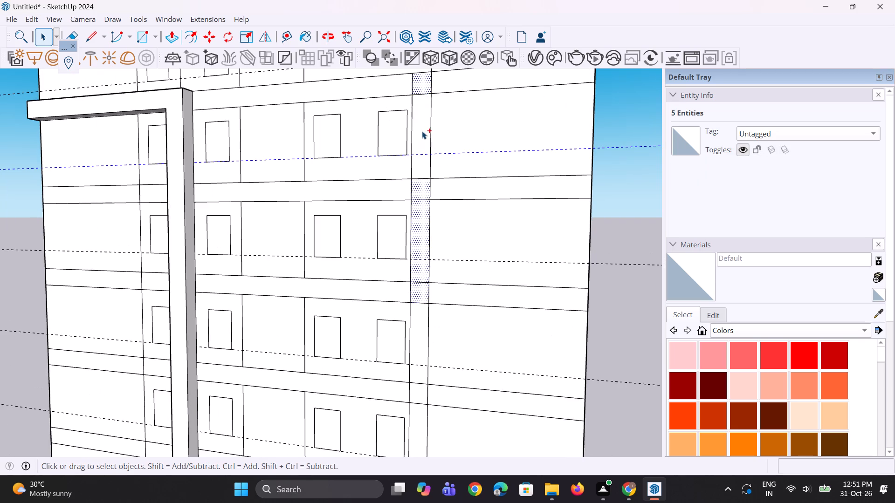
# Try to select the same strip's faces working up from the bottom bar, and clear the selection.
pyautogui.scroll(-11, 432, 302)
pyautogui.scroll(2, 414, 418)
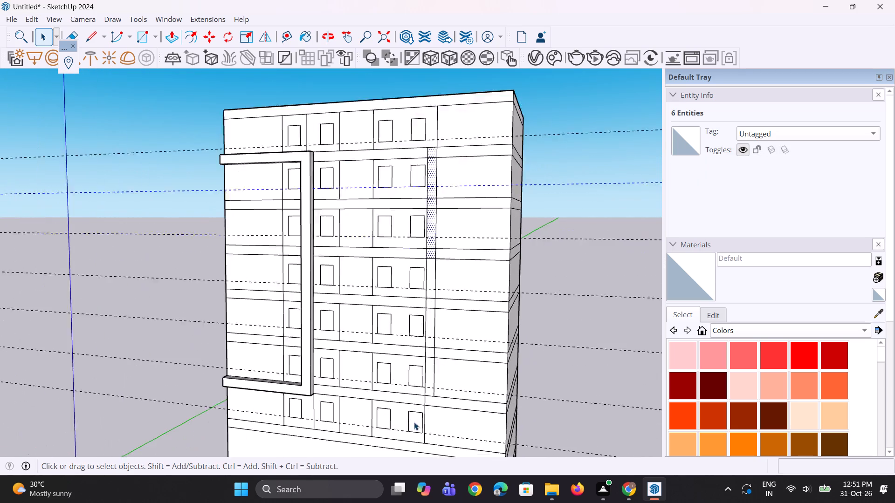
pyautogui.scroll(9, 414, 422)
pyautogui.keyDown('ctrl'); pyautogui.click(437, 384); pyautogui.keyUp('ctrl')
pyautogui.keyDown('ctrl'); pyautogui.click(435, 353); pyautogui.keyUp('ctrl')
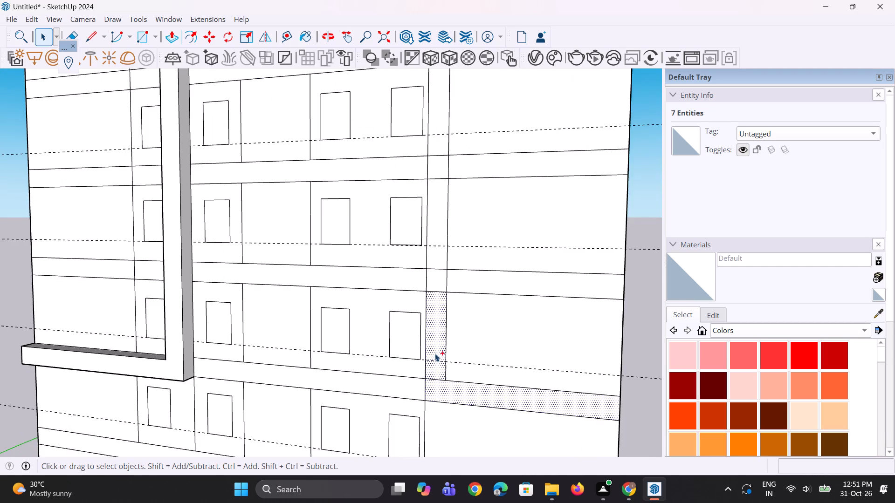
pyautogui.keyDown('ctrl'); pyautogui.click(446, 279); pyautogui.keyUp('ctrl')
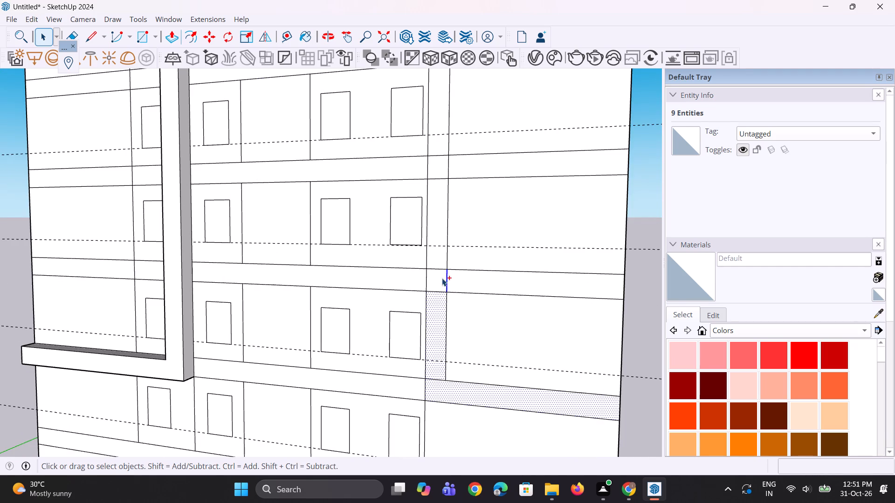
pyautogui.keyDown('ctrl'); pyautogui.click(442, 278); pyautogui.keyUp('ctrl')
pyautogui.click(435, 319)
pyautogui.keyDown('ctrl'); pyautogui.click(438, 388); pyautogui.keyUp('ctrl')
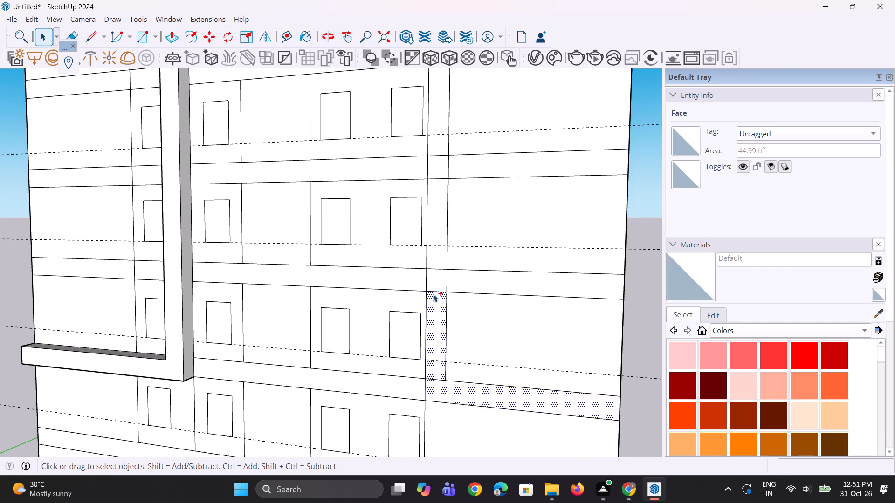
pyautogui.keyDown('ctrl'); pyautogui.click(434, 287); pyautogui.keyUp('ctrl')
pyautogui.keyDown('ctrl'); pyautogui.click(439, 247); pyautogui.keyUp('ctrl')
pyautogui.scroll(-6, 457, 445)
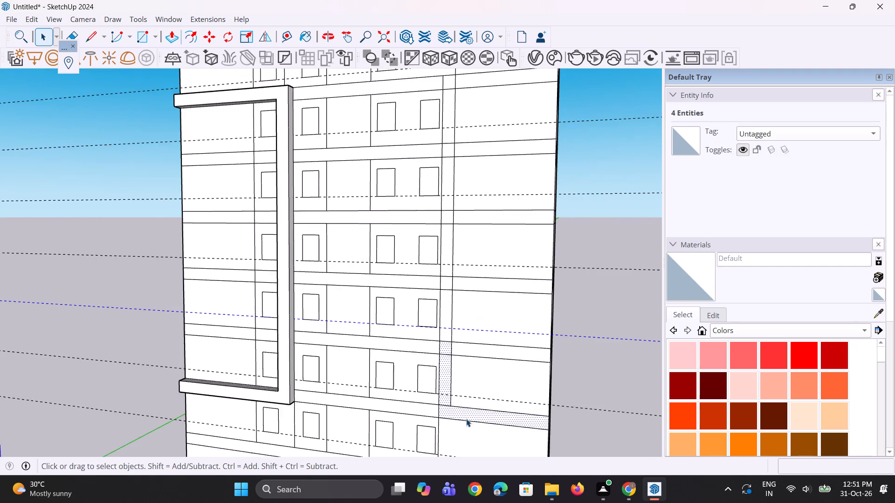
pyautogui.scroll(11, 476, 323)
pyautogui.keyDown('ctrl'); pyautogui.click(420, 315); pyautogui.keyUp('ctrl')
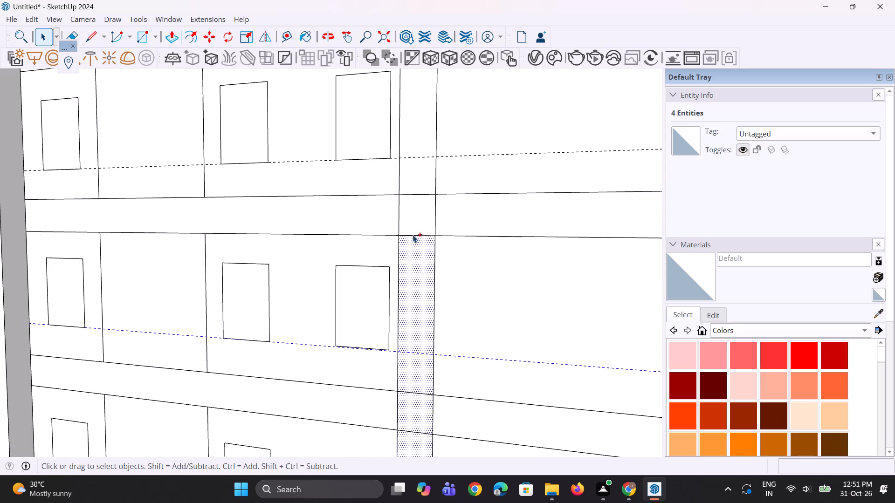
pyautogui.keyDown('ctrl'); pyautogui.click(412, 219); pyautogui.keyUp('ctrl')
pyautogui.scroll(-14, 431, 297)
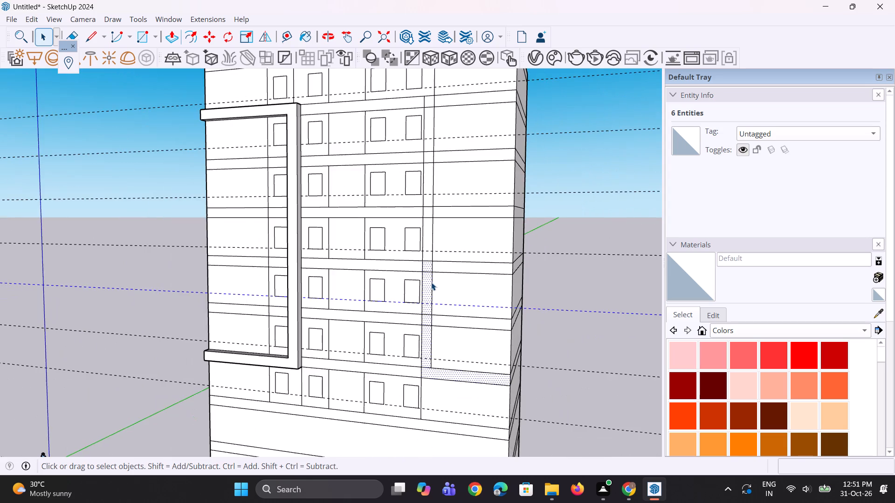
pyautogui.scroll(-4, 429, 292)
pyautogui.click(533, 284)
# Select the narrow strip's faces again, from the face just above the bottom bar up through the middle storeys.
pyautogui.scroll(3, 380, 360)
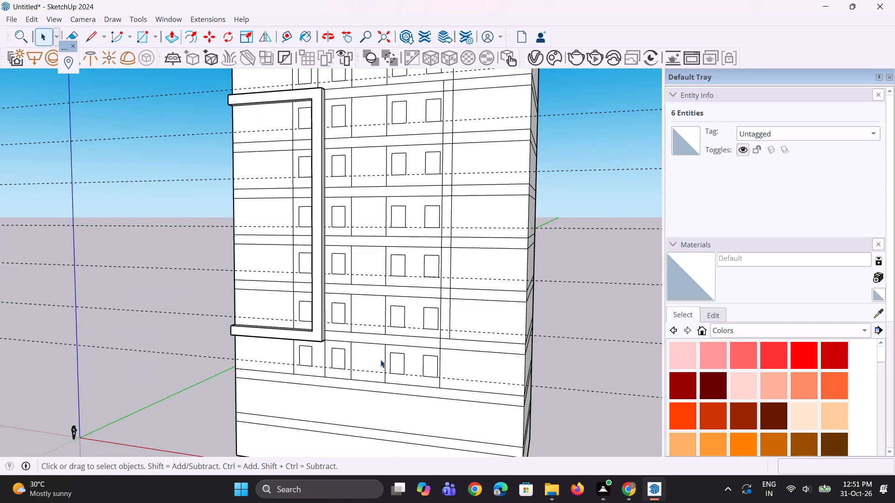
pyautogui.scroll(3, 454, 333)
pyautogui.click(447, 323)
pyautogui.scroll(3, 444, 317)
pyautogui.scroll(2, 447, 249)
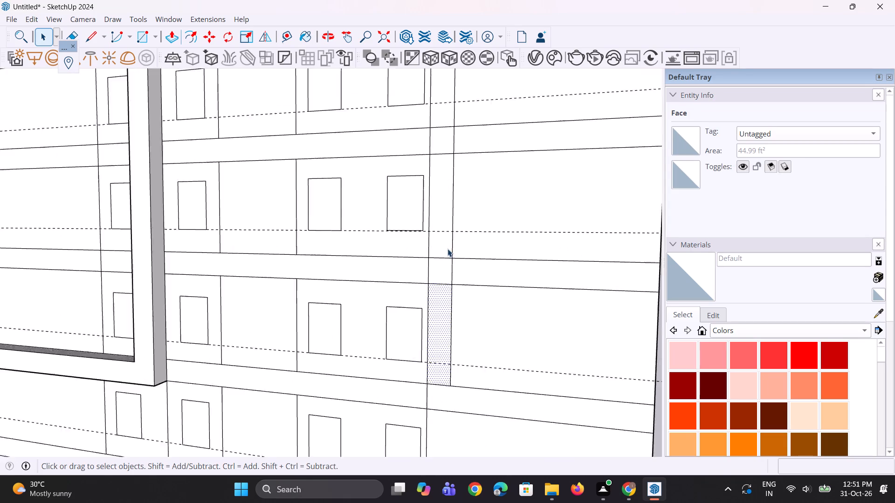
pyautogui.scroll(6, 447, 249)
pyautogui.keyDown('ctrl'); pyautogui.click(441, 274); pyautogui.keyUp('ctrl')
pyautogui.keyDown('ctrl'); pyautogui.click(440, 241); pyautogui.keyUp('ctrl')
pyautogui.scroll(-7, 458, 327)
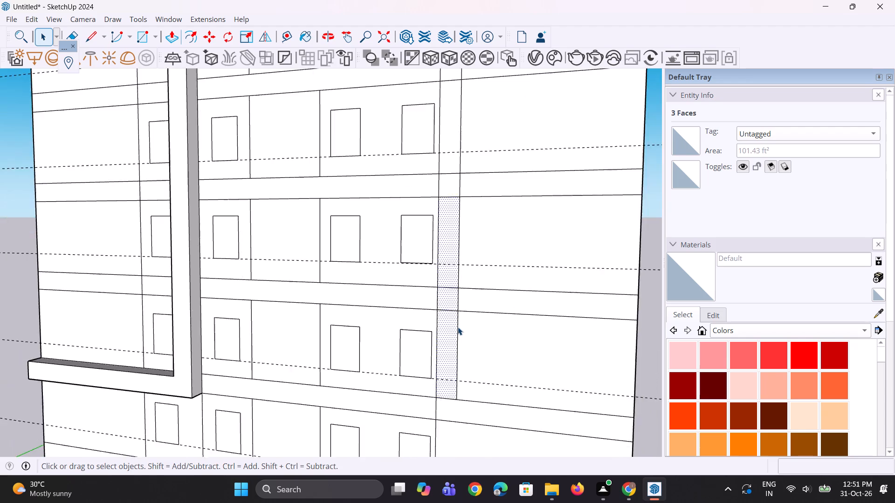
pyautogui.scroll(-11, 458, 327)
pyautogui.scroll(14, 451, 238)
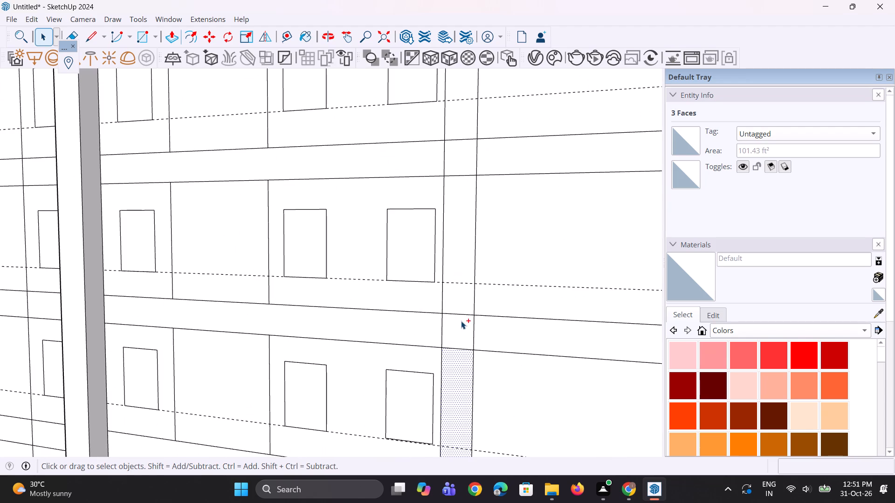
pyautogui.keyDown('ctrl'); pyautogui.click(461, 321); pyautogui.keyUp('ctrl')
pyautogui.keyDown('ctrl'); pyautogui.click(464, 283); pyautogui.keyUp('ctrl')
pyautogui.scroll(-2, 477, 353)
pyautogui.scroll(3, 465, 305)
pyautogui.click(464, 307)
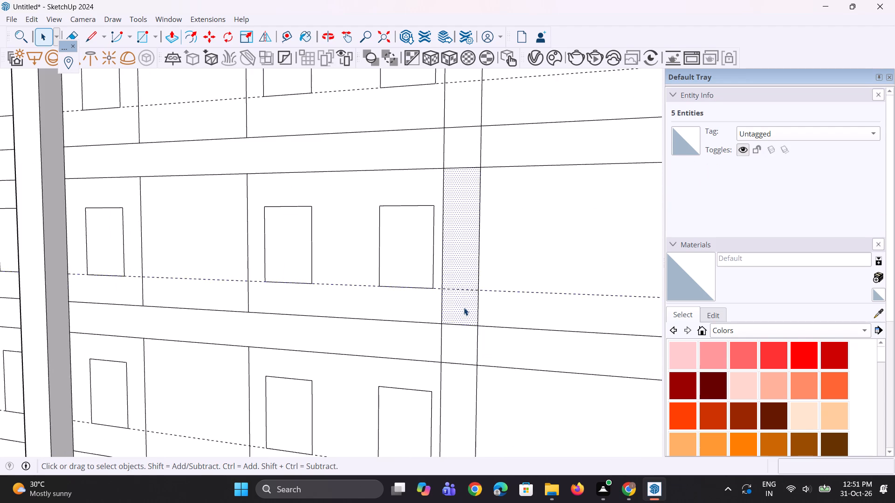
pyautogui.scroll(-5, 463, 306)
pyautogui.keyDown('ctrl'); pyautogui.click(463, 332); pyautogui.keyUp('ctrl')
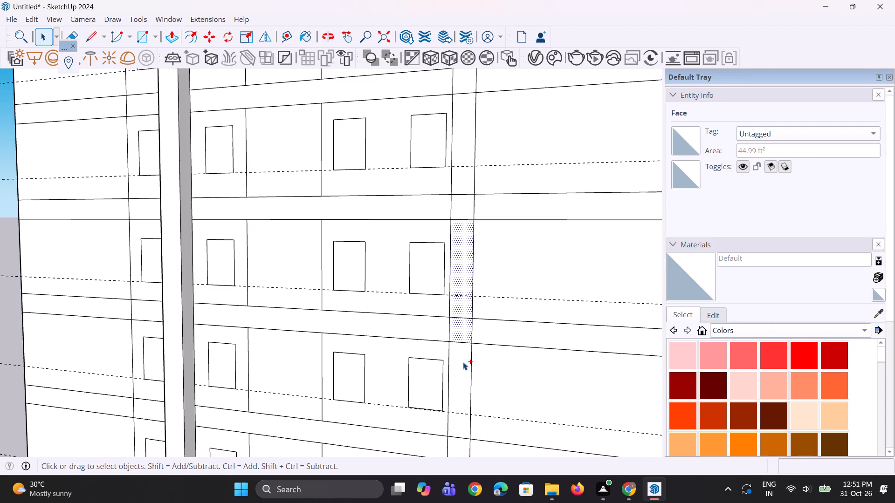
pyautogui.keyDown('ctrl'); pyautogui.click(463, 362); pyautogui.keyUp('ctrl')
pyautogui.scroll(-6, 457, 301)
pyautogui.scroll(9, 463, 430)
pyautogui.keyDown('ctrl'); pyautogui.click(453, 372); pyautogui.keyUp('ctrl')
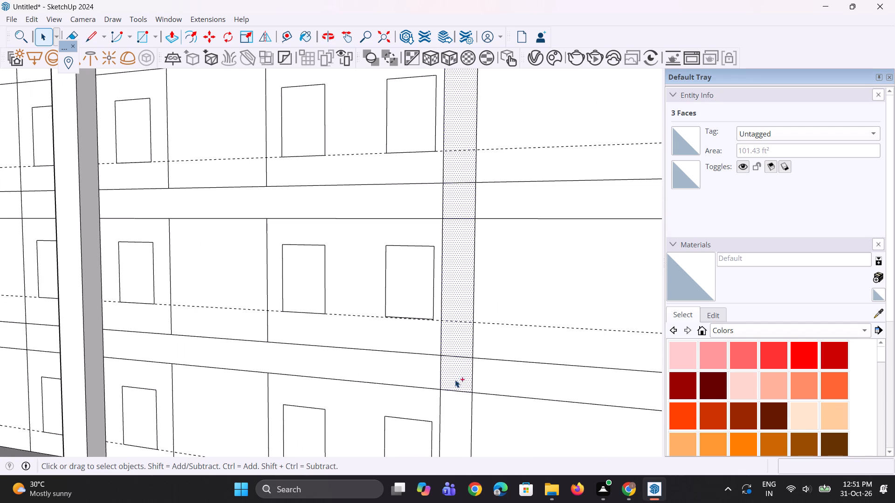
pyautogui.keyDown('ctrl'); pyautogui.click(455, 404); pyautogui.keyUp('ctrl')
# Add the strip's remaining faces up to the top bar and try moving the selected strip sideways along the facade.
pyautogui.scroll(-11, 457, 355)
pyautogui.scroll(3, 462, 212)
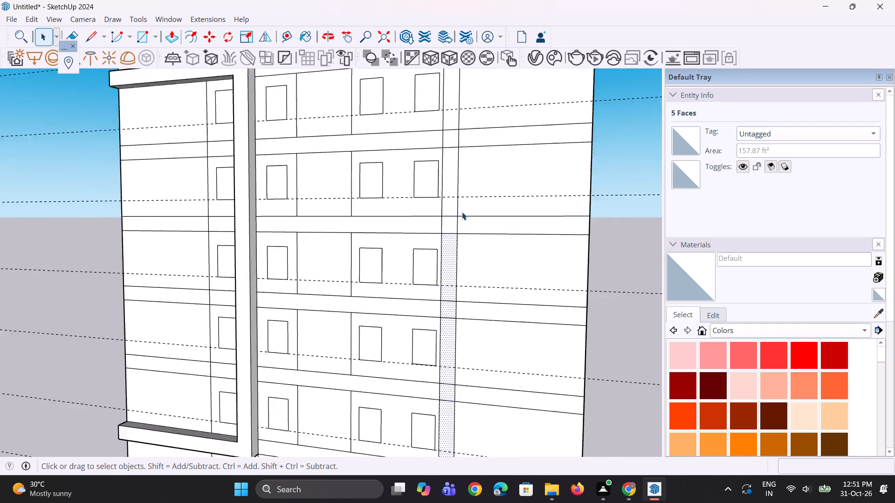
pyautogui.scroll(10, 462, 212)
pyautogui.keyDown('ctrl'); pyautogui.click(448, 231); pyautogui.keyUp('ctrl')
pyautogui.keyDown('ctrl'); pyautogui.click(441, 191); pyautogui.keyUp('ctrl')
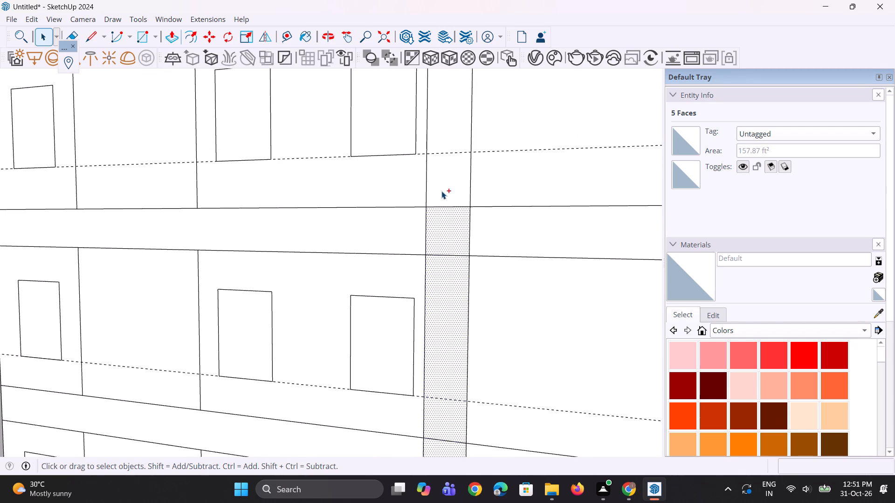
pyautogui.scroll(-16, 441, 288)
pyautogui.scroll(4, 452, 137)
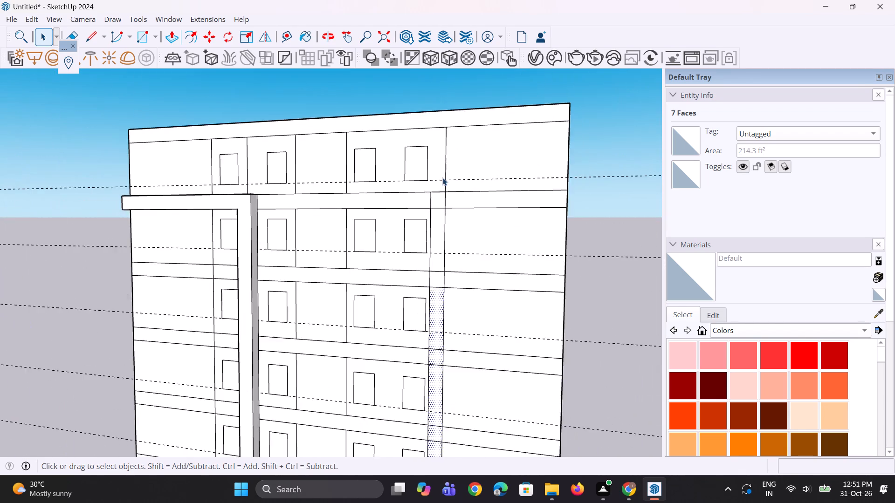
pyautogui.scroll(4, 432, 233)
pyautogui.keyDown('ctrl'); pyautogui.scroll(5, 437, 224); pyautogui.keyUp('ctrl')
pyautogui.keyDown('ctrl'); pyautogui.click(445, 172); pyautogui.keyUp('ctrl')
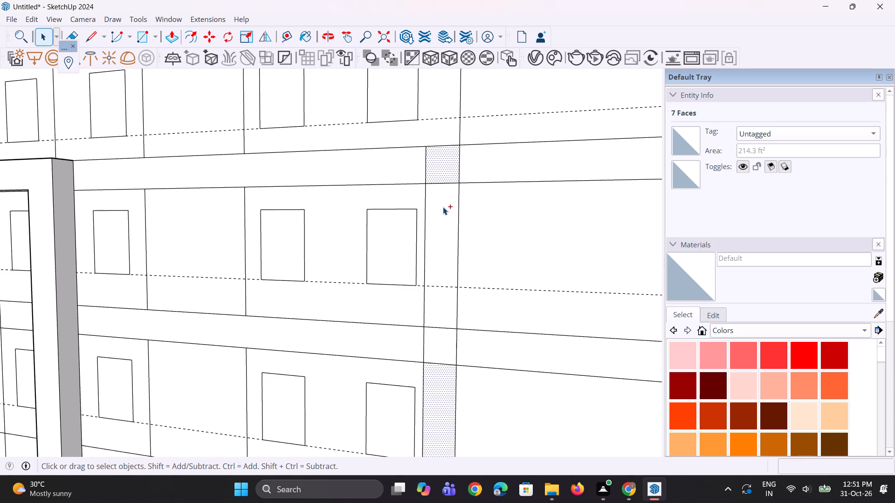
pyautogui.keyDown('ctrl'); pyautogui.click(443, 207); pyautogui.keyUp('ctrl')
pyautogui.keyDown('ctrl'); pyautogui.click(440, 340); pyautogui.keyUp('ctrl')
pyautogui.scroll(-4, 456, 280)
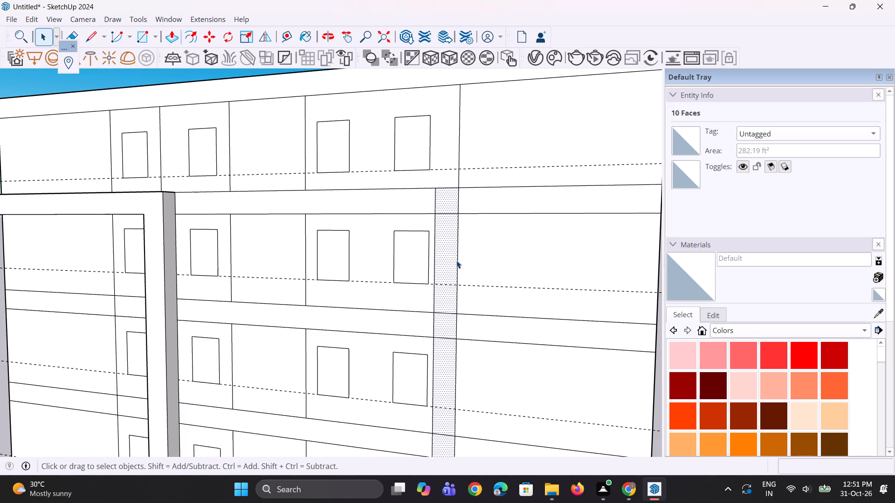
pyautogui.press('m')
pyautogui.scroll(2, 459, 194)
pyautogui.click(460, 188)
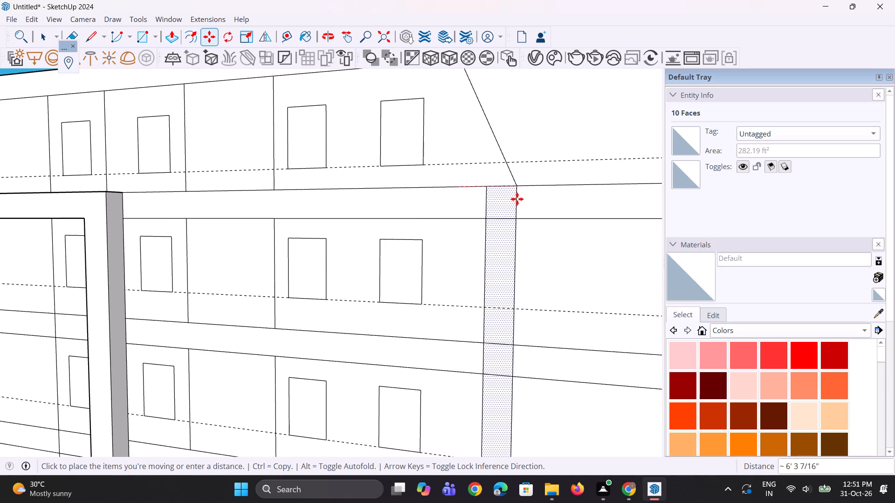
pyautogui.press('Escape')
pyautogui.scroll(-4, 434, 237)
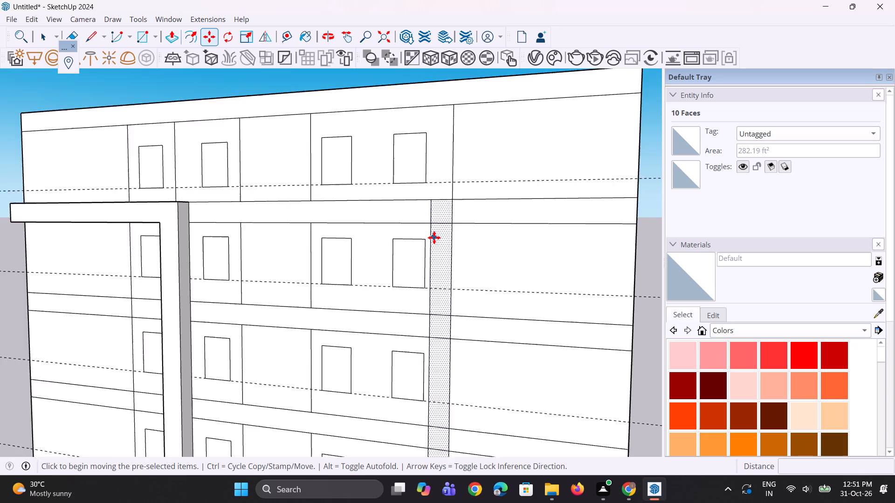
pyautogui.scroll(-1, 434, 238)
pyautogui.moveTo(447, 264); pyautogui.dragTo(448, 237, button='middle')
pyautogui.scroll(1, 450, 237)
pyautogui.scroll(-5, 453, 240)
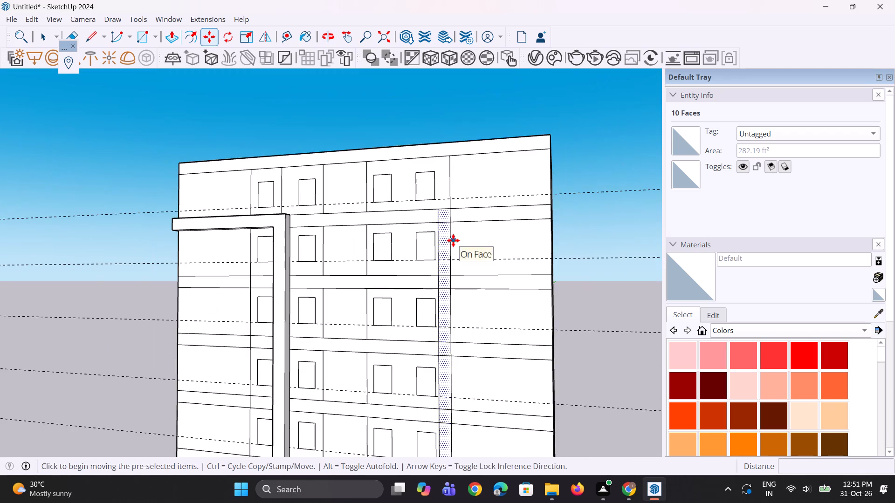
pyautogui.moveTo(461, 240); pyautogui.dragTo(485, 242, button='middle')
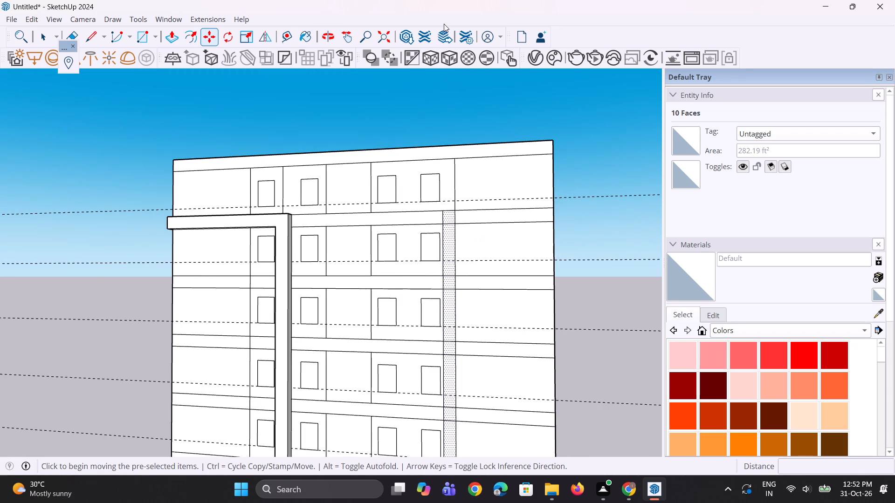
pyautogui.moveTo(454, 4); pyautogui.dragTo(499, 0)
# Erase the vertical line that continues above the strip through the top storey, beside the last window.
pyautogui.scroll(2, 456, 232)
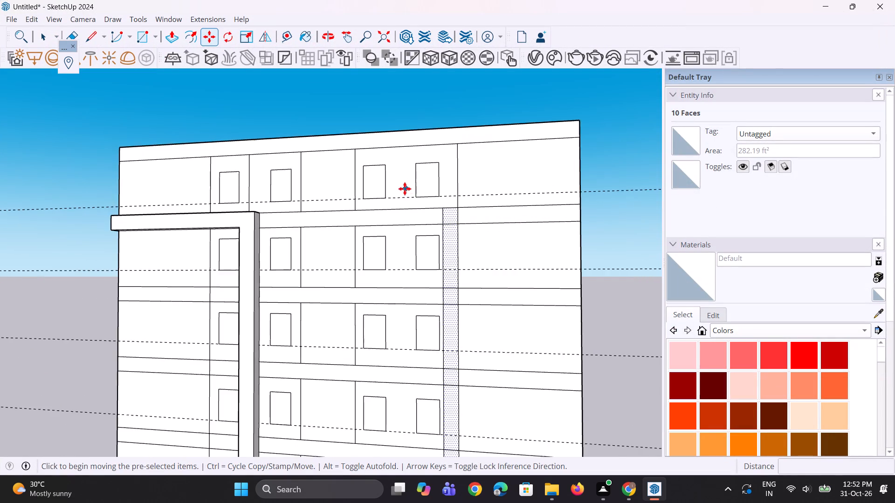
pyautogui.scroll(3, 421, 207)
pyautogui.press('e')
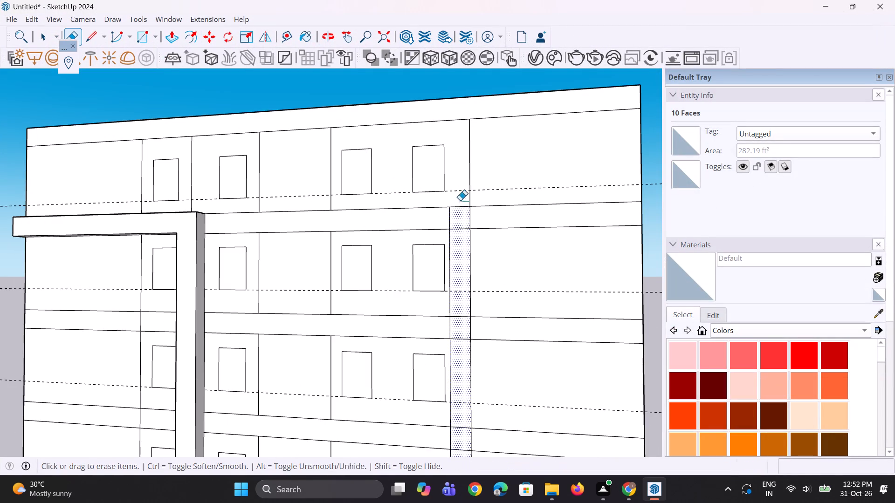
pyautogui.click(469, 171)
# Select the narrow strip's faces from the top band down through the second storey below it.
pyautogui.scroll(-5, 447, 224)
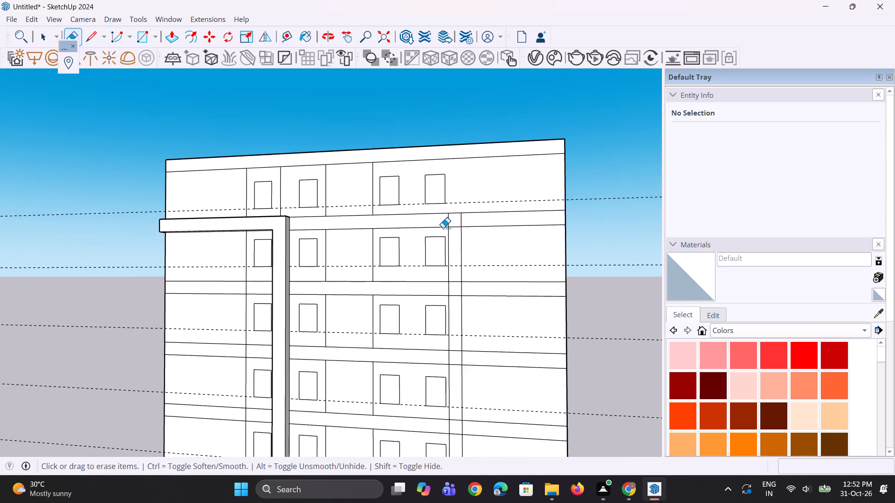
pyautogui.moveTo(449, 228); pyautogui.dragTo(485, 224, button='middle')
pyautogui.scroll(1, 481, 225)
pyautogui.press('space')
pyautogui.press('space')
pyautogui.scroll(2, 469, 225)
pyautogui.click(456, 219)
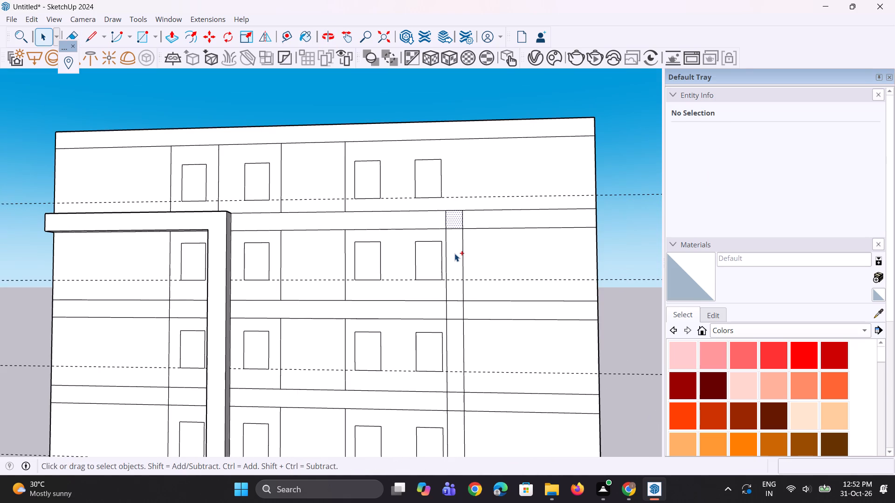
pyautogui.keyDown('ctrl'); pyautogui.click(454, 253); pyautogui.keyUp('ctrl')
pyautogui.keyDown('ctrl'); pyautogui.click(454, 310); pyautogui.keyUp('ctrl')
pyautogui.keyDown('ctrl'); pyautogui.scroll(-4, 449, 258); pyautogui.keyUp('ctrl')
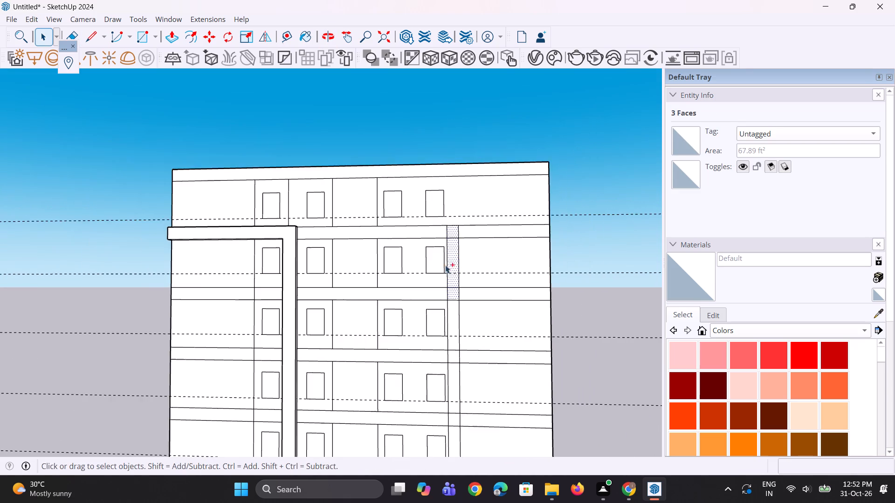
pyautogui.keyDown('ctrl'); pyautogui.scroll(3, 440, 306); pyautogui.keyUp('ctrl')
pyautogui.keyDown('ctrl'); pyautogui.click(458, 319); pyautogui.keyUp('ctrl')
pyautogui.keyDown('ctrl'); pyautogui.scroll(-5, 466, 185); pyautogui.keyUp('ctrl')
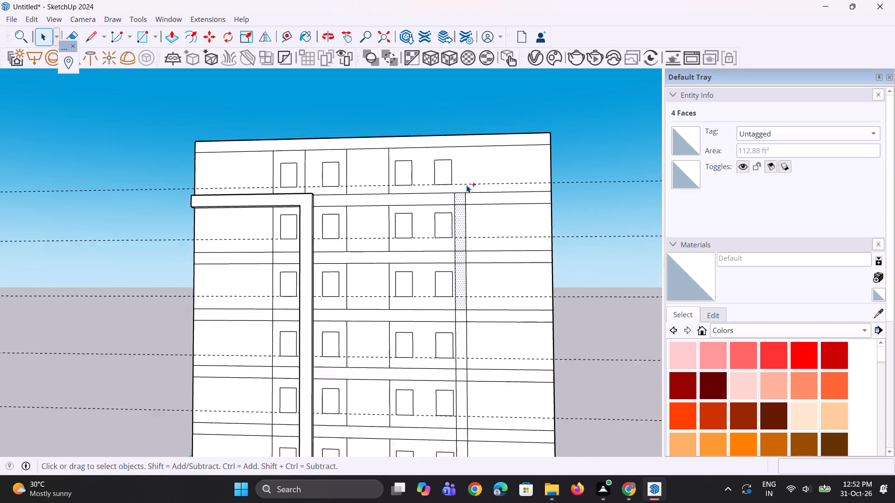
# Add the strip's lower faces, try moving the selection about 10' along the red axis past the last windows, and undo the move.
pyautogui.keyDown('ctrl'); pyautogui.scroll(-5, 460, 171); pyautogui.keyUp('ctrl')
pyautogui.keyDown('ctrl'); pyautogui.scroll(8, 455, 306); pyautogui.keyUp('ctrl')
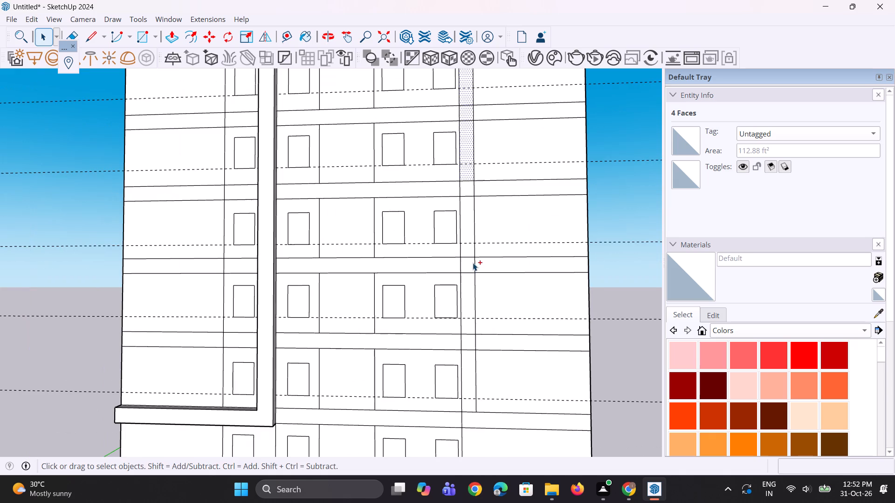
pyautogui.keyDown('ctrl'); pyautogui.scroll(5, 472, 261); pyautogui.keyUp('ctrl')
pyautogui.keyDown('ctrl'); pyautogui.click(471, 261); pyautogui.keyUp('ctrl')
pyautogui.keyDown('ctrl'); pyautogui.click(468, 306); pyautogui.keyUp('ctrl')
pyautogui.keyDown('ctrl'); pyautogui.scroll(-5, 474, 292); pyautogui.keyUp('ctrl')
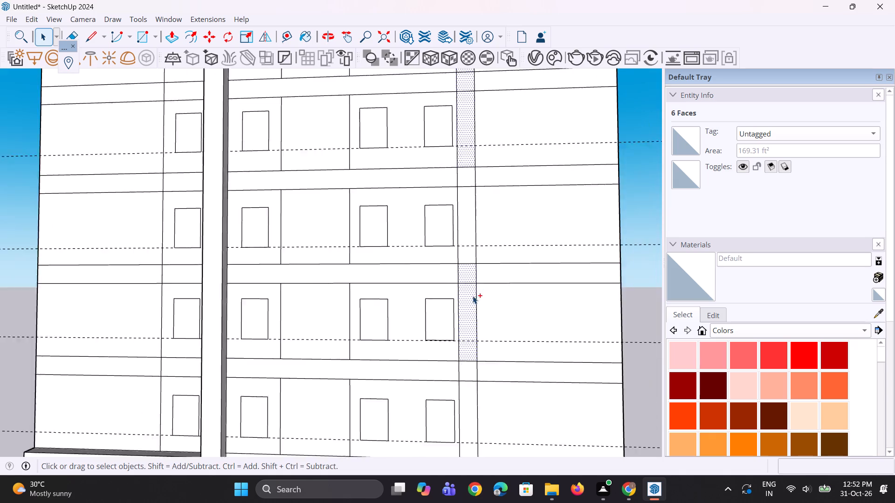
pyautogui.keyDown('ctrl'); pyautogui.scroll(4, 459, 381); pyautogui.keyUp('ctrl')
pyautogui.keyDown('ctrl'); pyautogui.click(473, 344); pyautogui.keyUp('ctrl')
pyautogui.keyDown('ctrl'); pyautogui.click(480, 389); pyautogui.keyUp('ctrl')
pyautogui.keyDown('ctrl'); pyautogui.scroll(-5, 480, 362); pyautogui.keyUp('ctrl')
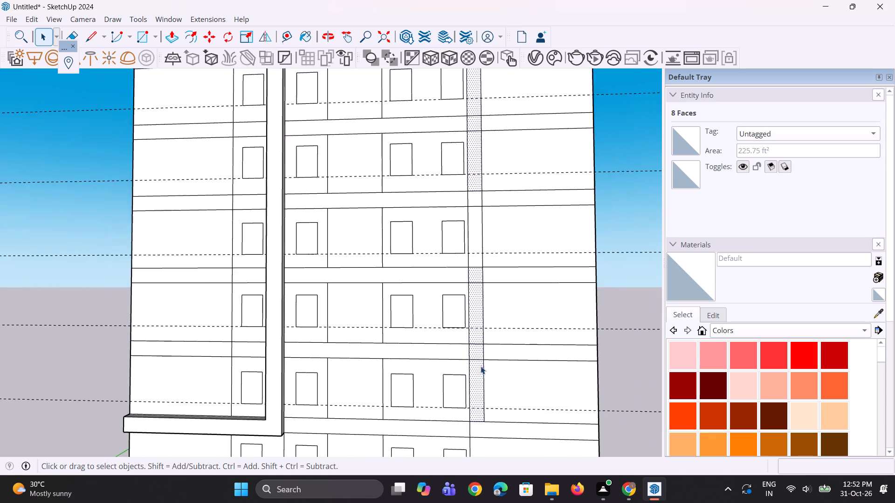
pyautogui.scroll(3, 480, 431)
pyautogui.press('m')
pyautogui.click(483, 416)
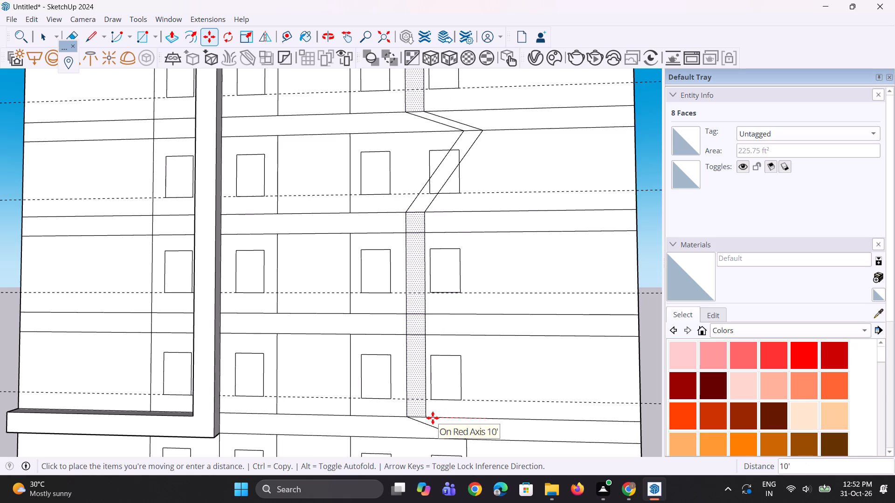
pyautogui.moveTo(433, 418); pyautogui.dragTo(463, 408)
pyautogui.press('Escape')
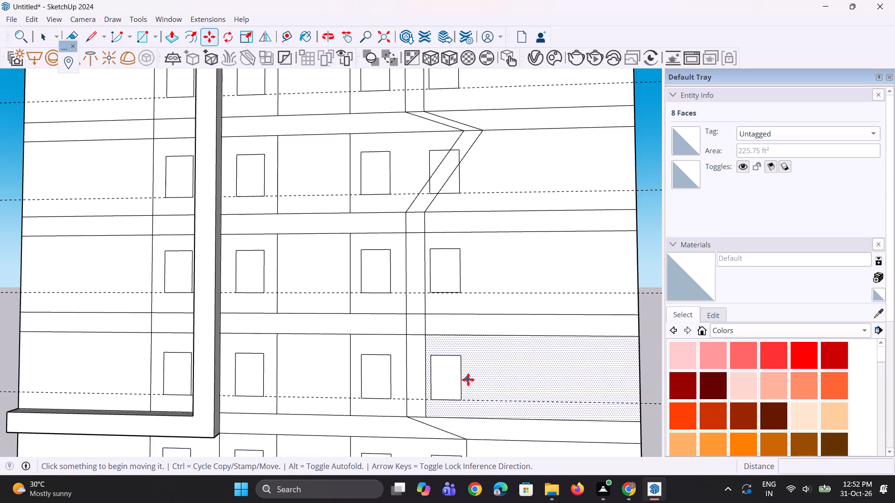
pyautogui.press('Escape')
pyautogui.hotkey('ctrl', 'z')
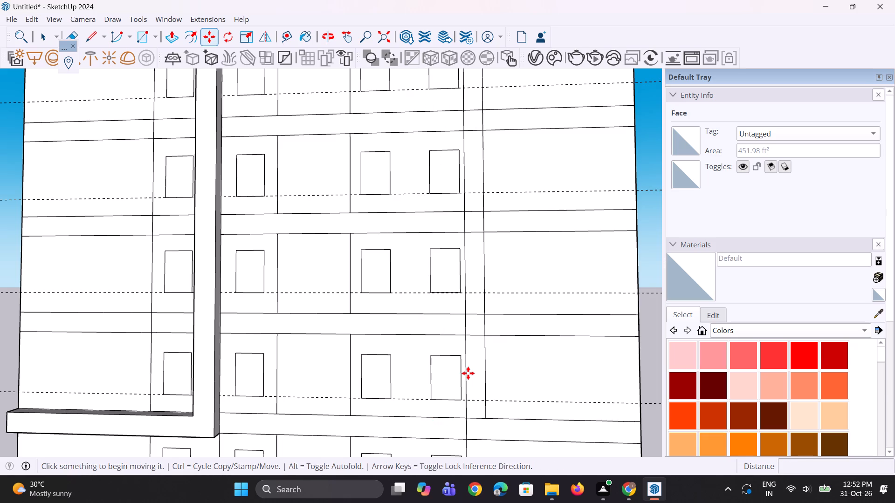
# Select the narrow strip's faces again, from its lowest storey up through the middle bands and storeys.
pyautogui.press('space')
pyautogui.press('space')
pyautogui.scroll(-4, 471, 368)
pyautogui.scroll(8, 471, 368)
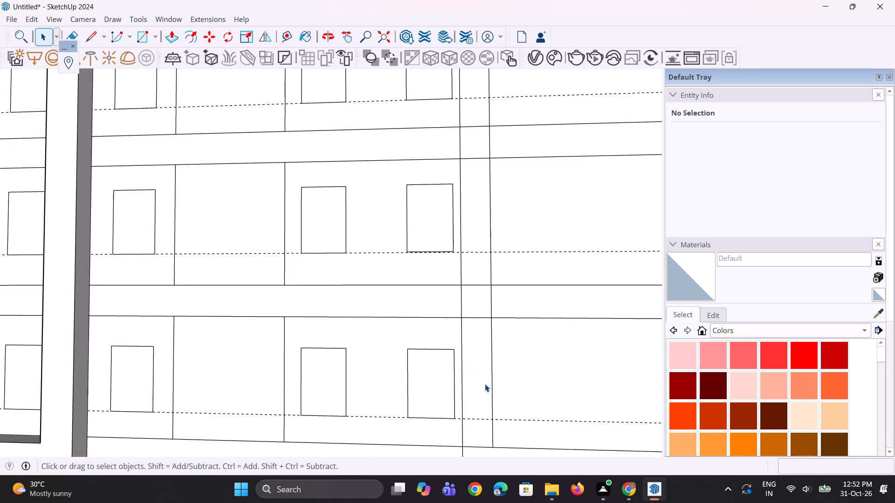
pyautogui.click(490, 393)
pyautogui.keyDown('ctrl'); pyautogui.click(480, 301); pyautogui.keyUp('ctrl')
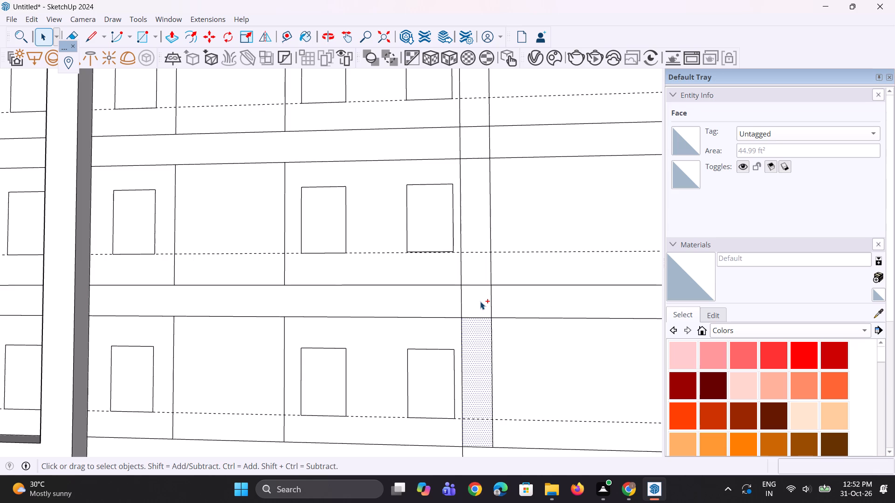
pyautogui.keyDown('ctrl'); pyautogui.click(476, 274); pyautogui.keyUp('ctrl')
pyautogui.scroll(-13, 489, 330)
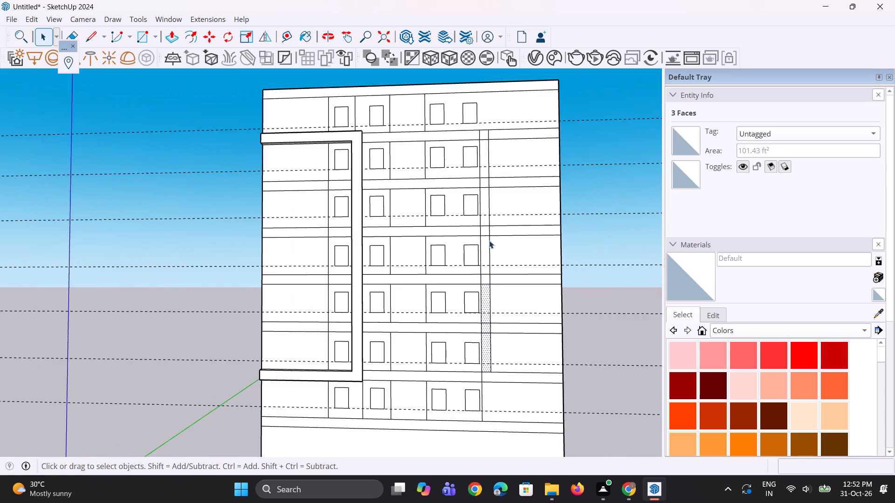
pyautogui.scroll(12, 484, 222)
pyautogui.keyDown('ctrl'); pyautogui.click(484, 328); pyautogui.keyUp('ctrl')
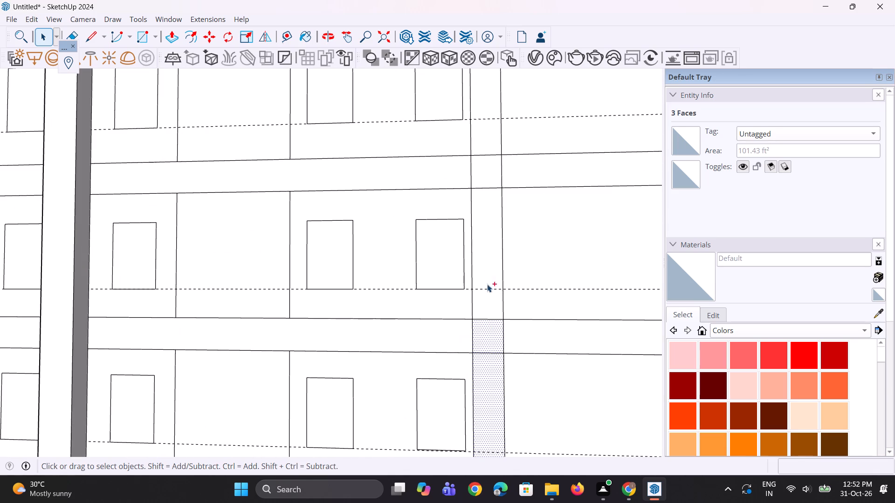
pyautogui.keyDown('ctrl'); pyautogui.click(486, 255); pyautogui.keyUp('ctrl')
pyautogui.keyDown('ctrl'); pyautogui.click(490, 174); pyautogui.keyUp('ctrl')
pyautogui.keyDown('ctrl'); pyautogui.click(487, 136); pyautogui.keyUp('ctrl')
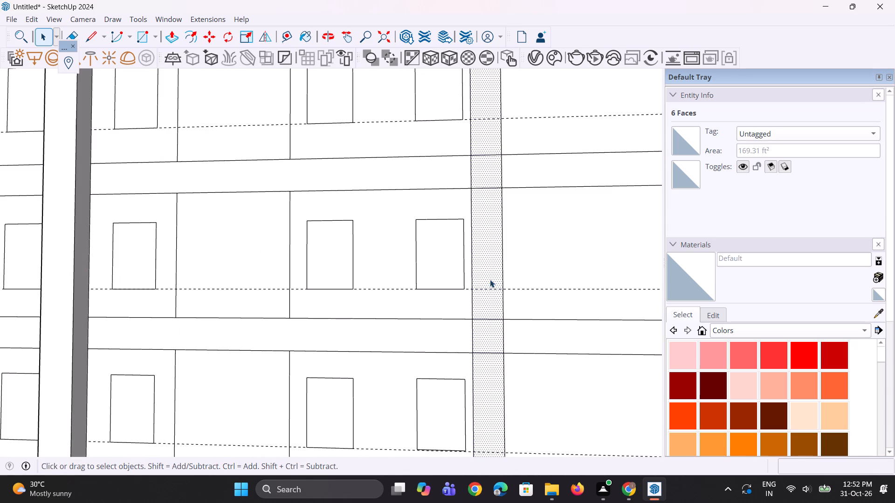
# Add the strip's remaining upper faces and move the whole strip along the red axis to between the last two window columns.
pyautogui.scroll(-10, 488, 318)
pyautogui.scroll(7, 493, 170)
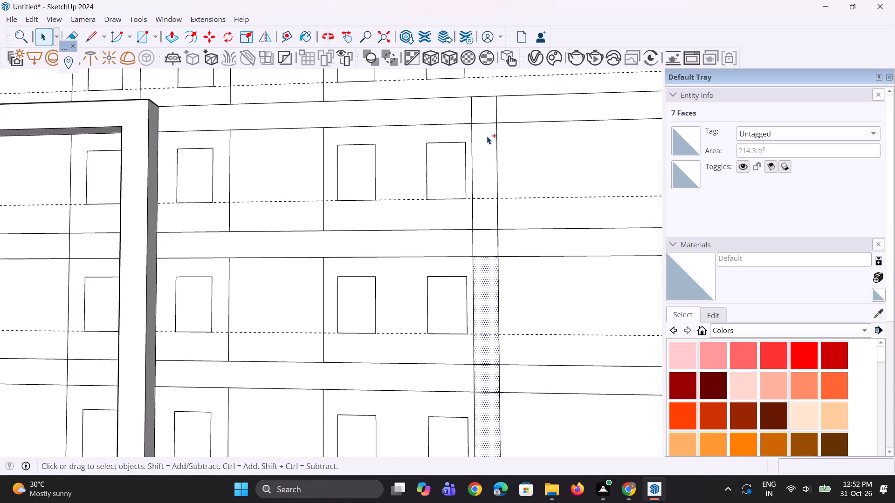
pyautogui.keyDown('ctrl'); pyautogui.click(483, 148); pyautogui.keyUp('ctrl')
pyautogui.keyDown('ctrl'); pyautogui.click(485, 105); pyautogui.keyUp('ctrl')
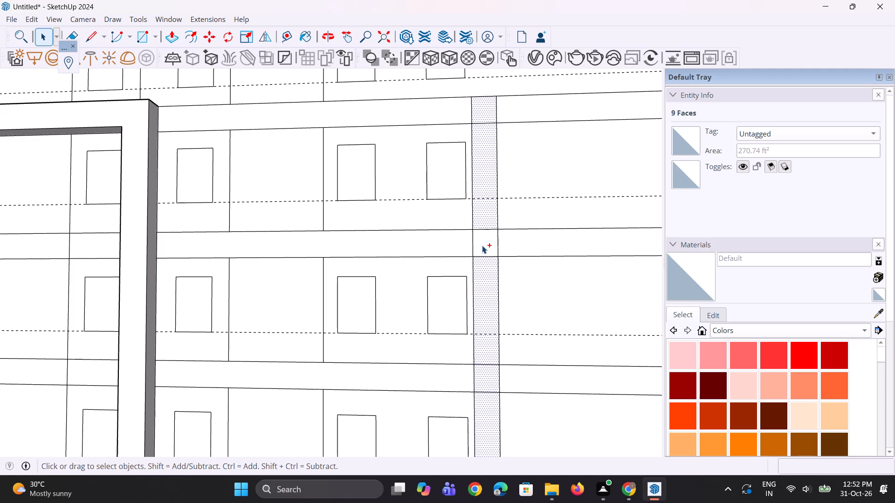
pyautogui.keyDown('ctrl'); pyautogui.click(483, 245); pyautogui.keyUp('ctrl')
pyautogui.press('m')
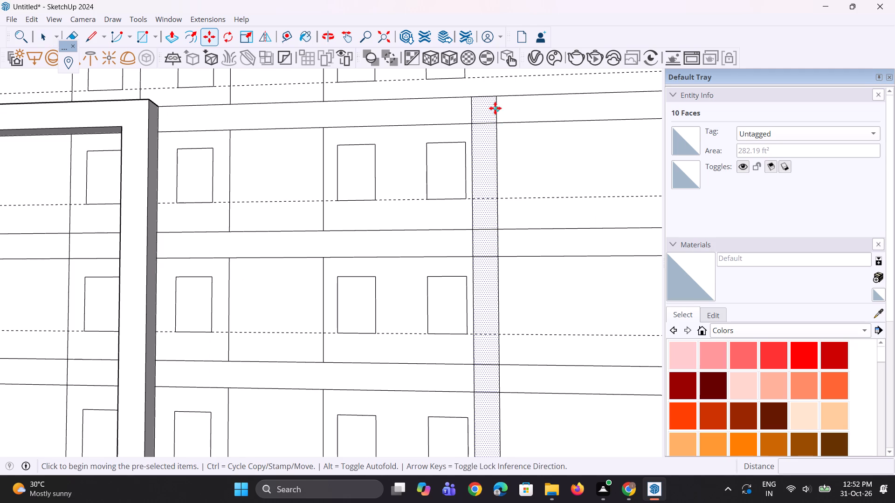
pyautogui.click(498, 95)
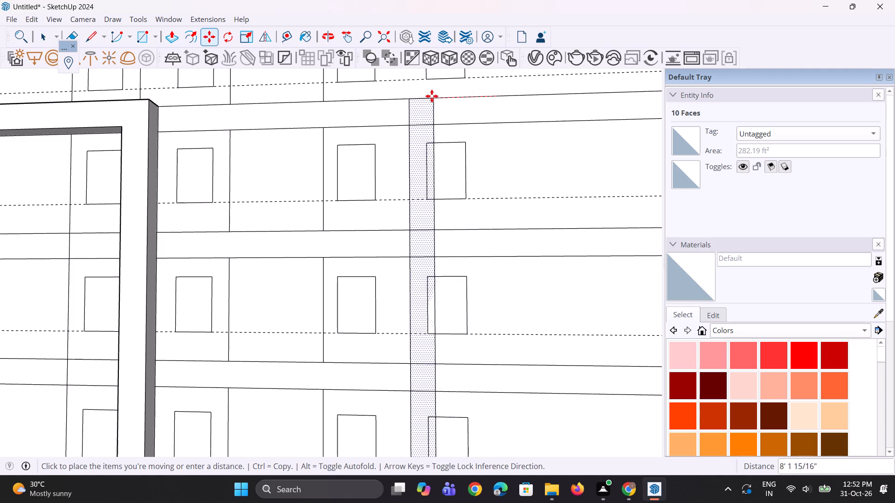
pyautogui.click(425, 97)
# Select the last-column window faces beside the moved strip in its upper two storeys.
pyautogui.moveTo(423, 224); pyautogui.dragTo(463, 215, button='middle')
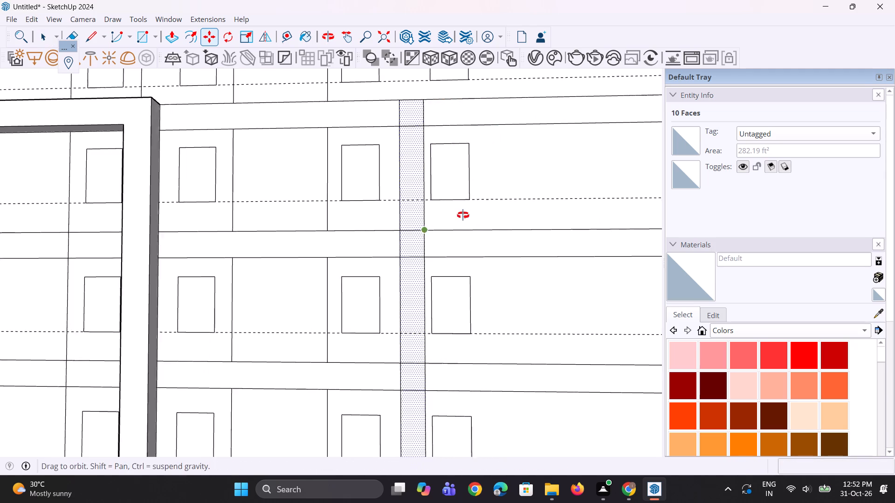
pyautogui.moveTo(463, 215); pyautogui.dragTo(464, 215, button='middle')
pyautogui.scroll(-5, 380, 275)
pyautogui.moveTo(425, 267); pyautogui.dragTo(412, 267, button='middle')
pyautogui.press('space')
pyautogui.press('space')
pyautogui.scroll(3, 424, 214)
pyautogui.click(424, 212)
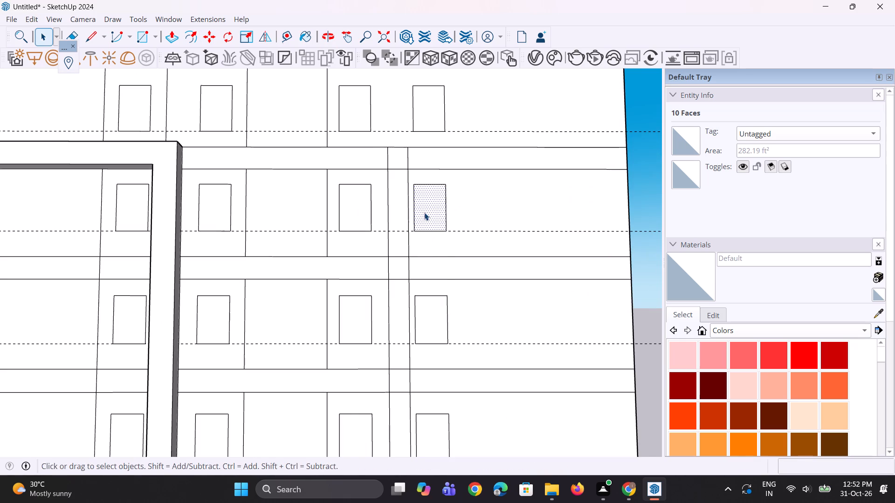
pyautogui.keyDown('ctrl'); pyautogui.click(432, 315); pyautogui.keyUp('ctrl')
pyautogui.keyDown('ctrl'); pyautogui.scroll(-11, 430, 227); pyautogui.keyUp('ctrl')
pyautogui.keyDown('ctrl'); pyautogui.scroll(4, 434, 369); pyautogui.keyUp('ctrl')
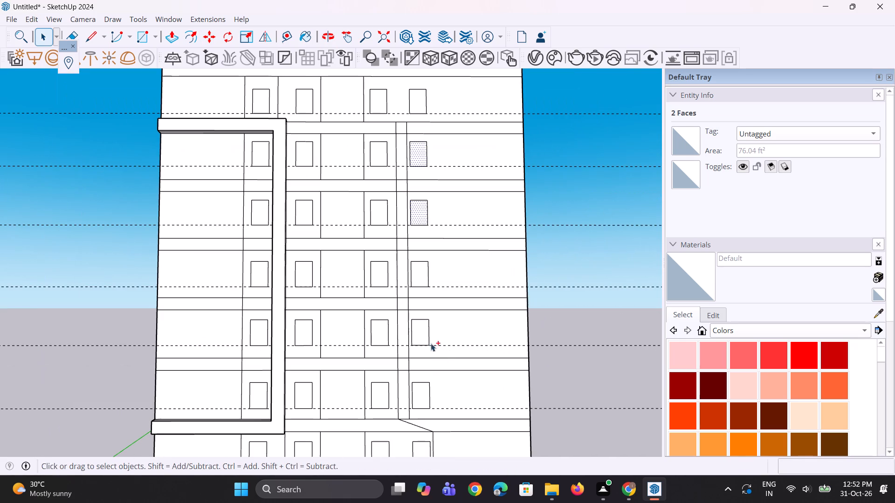
# Erase the slanted line below the moved strip and the leftover vertical line beside the last window in the storey underneath.
pyautogui.scroll(-4, 421, 319)
pyautogui.scroll(8, 419, 401)
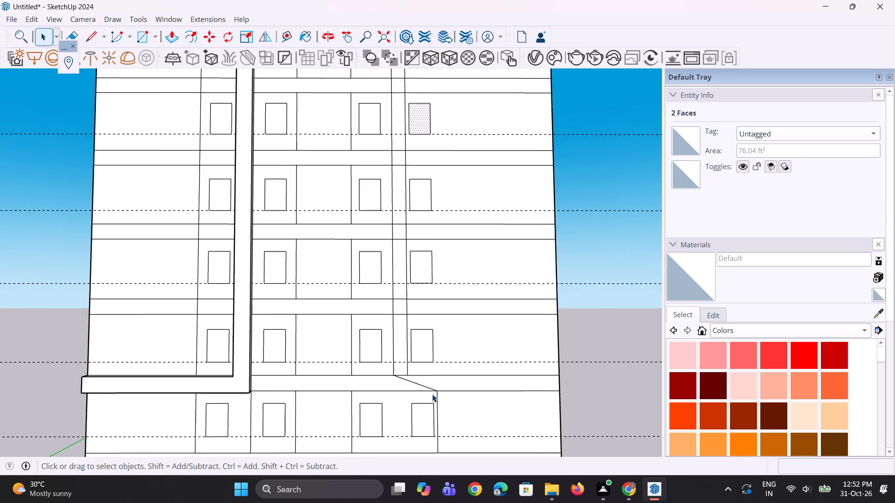
pyautogui.scroll(4, 432, 394)
pyautogui.press('e')
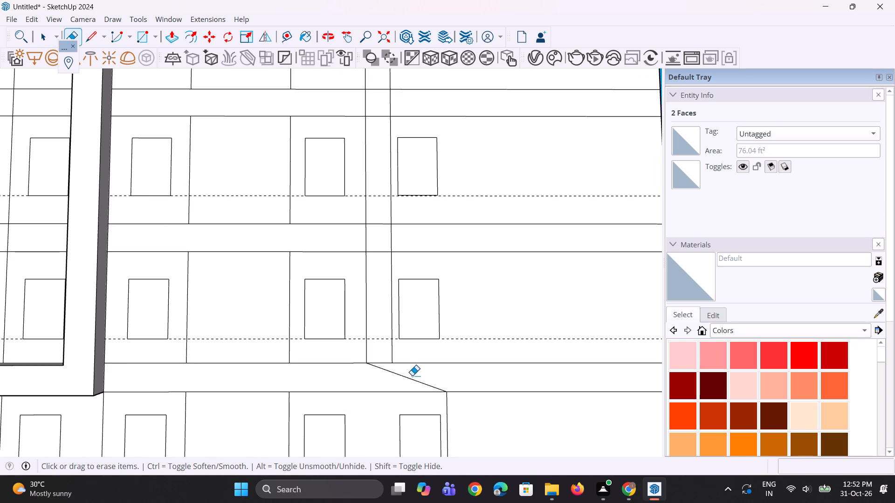
pyautogui.click(406, 378)
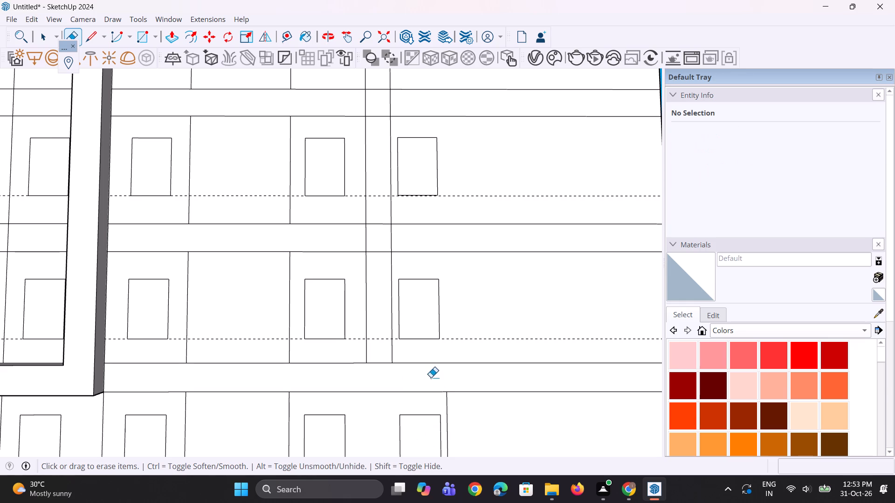
pyautogui.scroll(-5, 430, 377)
pyautogui.scroll(4, 442, 443)
pyautogui.click(443, 428)
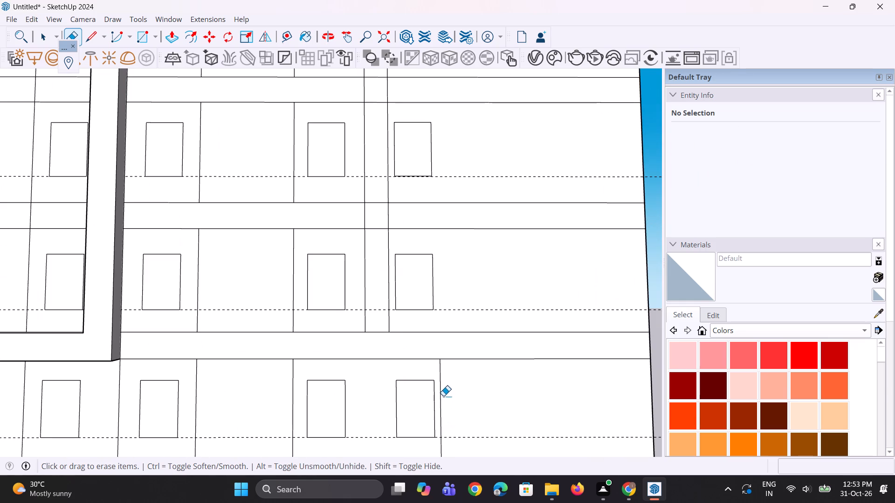
pyautogui.click(441, 395)
# Draw two vertical lines, about 3' 6 3/4" long, extending the strip's edges down across the band below it.
pyautogui.scroll(-5, 441, 304)
pyautogui.scroll(3, 438, 374)
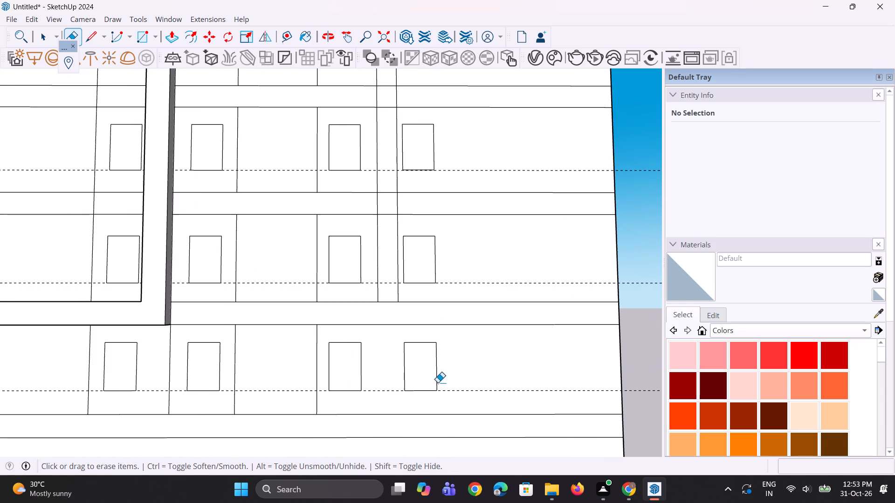
pyautogui.moveTo(381, 367); pyautogui.dragTo(399, 375, button='middle')
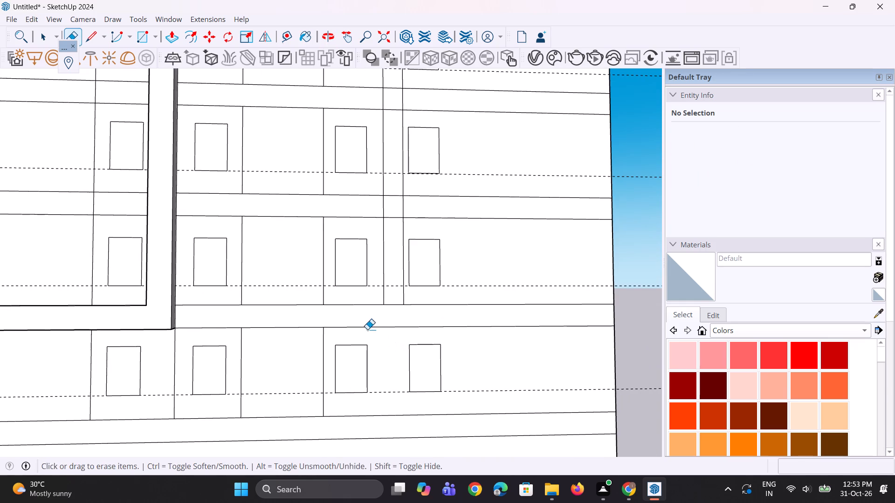
pyautogui.scroll(1, 353, 300)
pyautogui.press('l')
pyautogui.scroll(6, 389, 298)
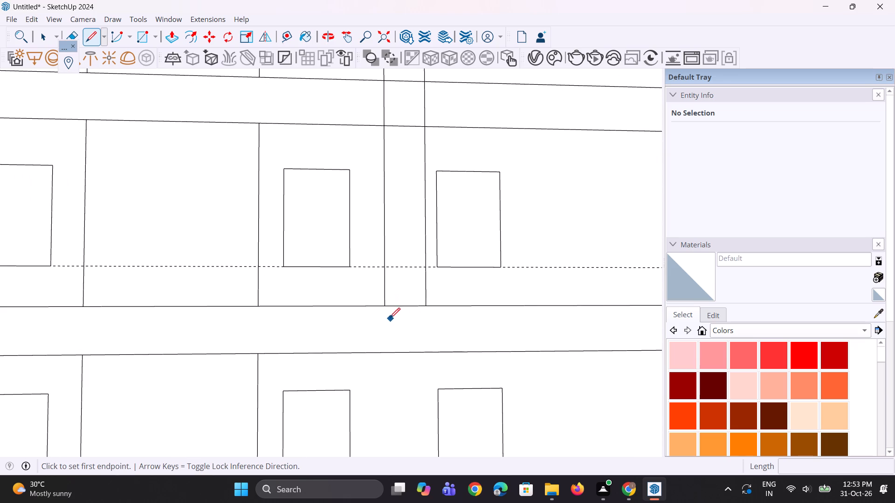
pyautogui.click(388, 306)
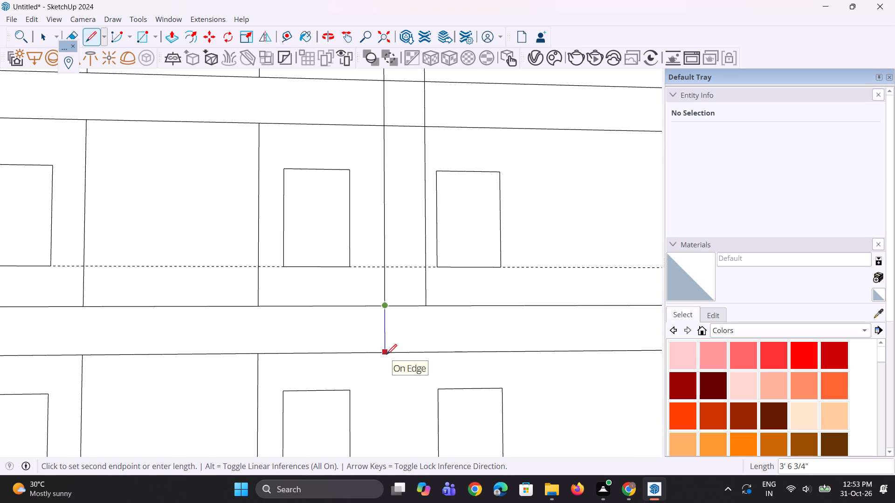
pyautogui.click(386, 354)
pyautogui.click(428, 306)
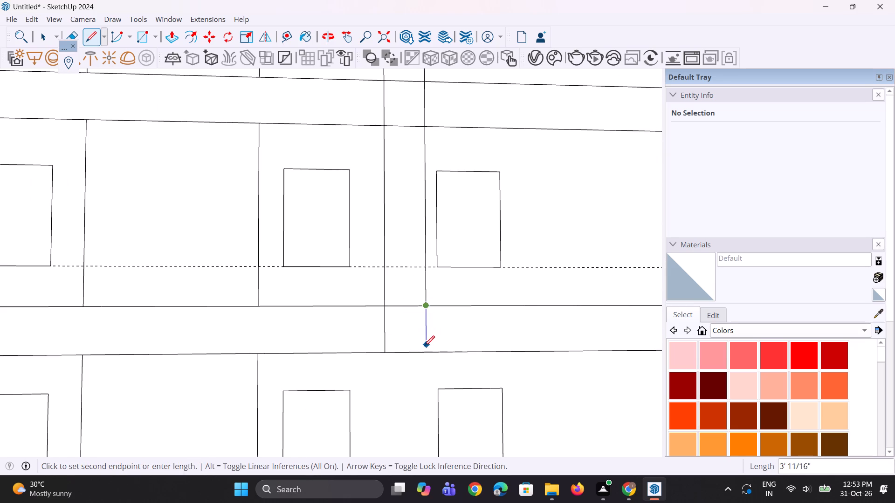
pyautogui.click(424, 353)
# Draw two 14' vertical lines continuing the strip's edges down through the storey below that band.
pyautogui.scroll(-7, 395, 275)
pyautogui.scroll(3, 397, 330)
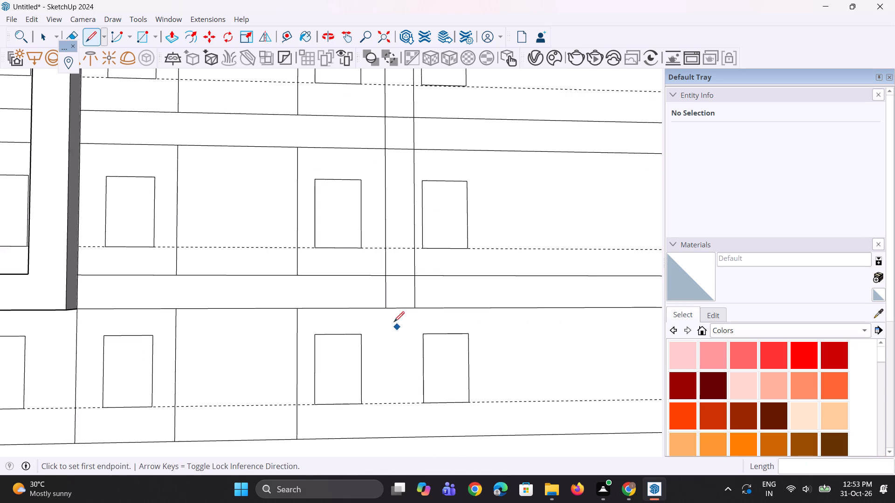
pyautogui.click(388, 310)
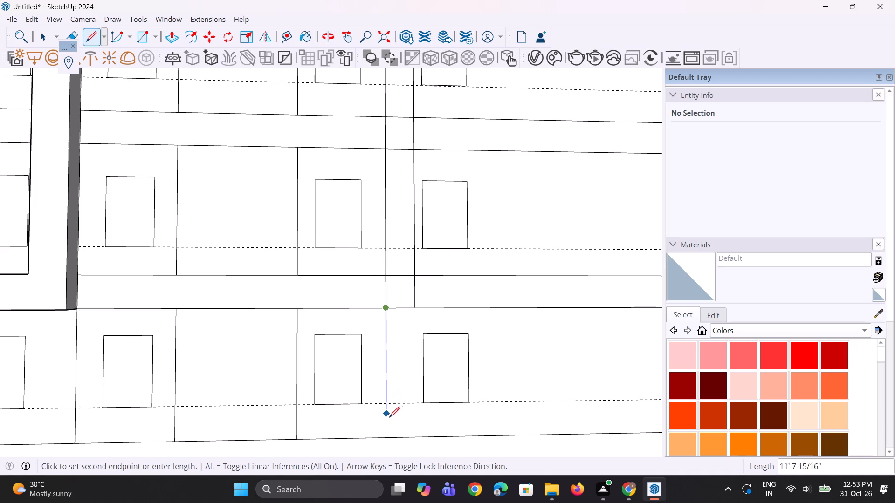
pyautogui.click(385, 439)
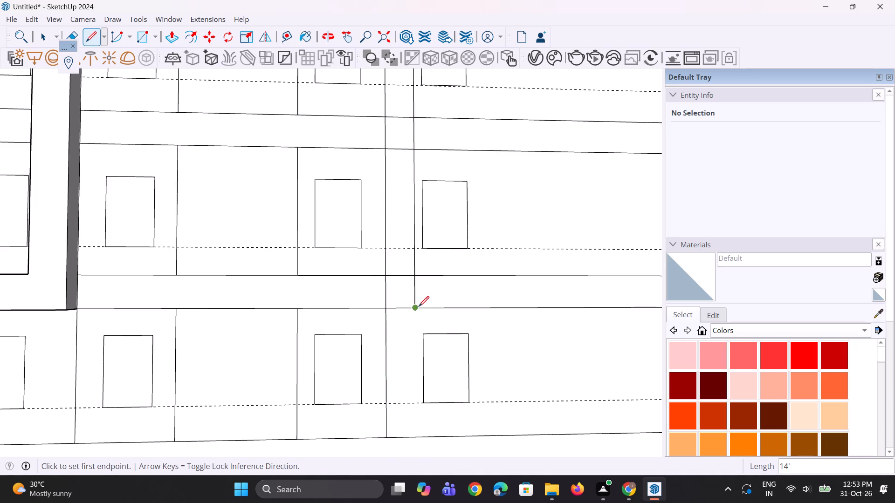
pyautogui.moveTo(416, 308); pyautogui.dragTo(416, 318)
pyautogui.click(414, 436)
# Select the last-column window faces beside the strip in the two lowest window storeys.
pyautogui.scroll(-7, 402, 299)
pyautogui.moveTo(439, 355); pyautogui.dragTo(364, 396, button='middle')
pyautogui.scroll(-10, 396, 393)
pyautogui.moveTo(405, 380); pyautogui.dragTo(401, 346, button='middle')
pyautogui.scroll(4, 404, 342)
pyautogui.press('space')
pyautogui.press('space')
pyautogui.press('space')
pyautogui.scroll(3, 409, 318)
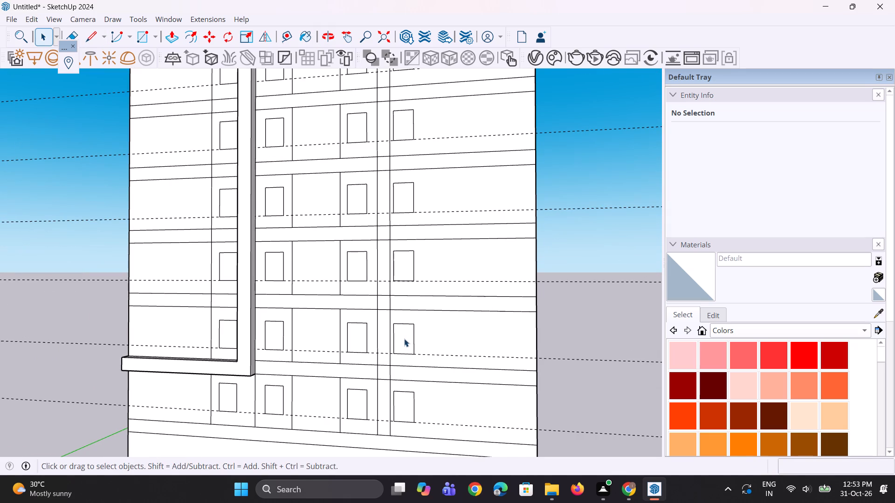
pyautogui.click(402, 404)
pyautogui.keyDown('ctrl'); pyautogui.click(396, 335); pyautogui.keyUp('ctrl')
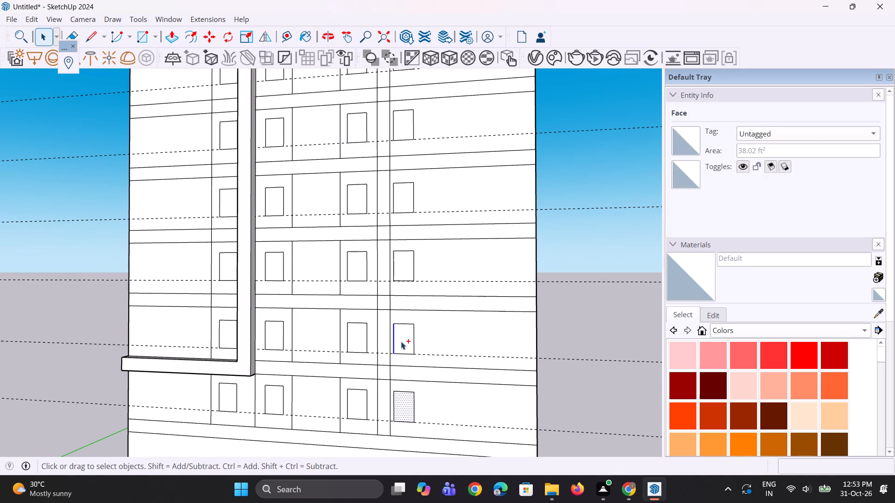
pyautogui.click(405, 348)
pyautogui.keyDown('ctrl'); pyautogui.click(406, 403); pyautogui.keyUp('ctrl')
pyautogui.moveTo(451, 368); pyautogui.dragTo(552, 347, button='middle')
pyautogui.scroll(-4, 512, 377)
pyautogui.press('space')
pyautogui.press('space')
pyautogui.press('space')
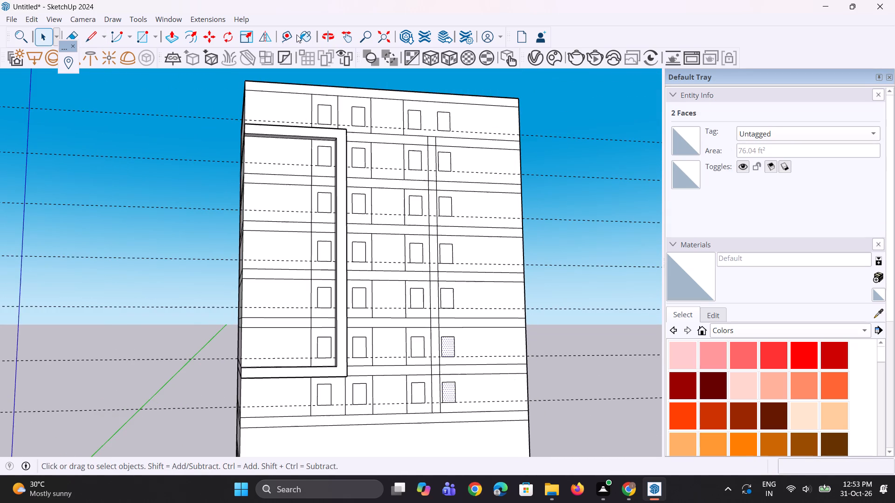
# Place a vertical guide 25' in from the facade's framed edge, on the vertical line beside the first window column.
pyautogui.click(286, 35)
pyautogui.moveTo(271, 167); pyautogui.dragTo(261, 210, button='middle')
pyautogui.scroll(6, 262, 339)
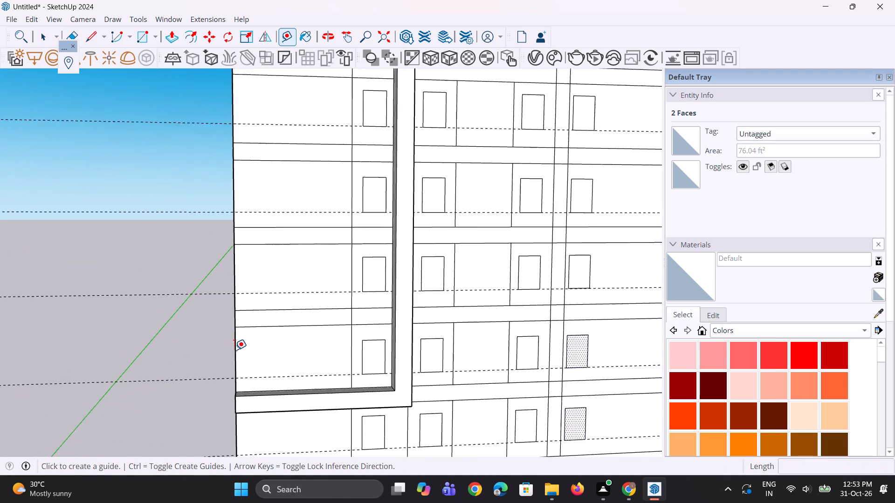
pyautogui.click(233, 350)
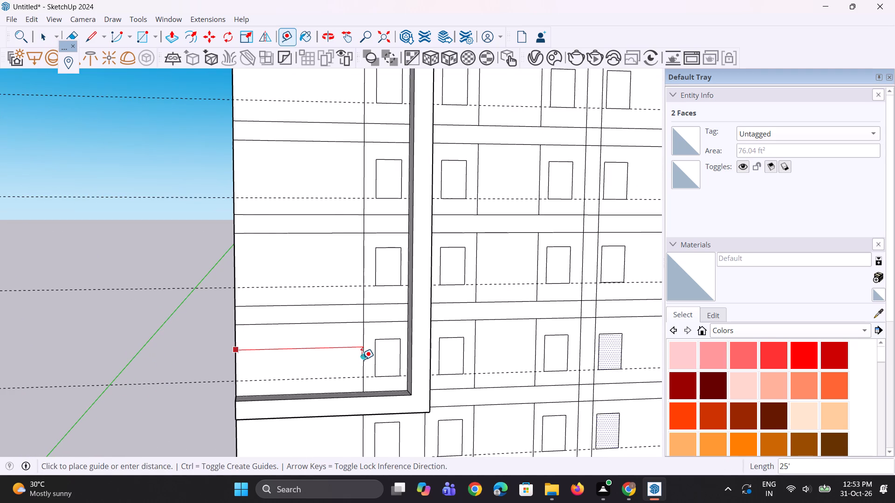
pyautogui.click(362, 359)
pyautogui.scroll(-5, 288, 366)
pyautogui.press('space')
pyautogui.press('space')
pyautogui.press('space')
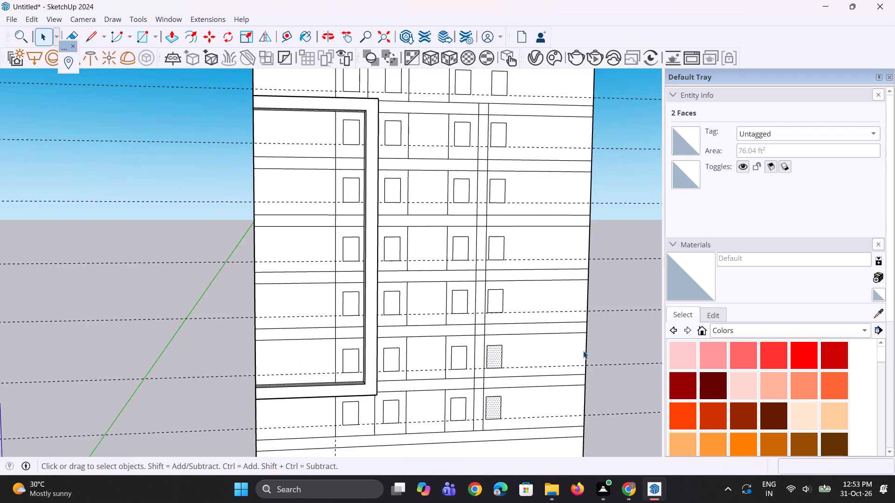
# Place a vertical guide 25' in from the facade's opposite edge, beyond the last window column.
pyautogui.scroll(3, 583, 349)
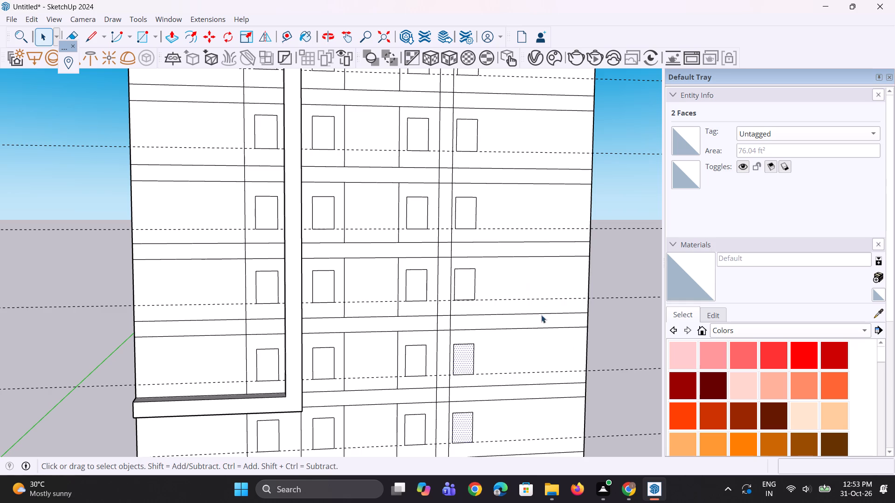
pyautogui.click(295, 34)
pyautogui.scroll(4, 570, 360)
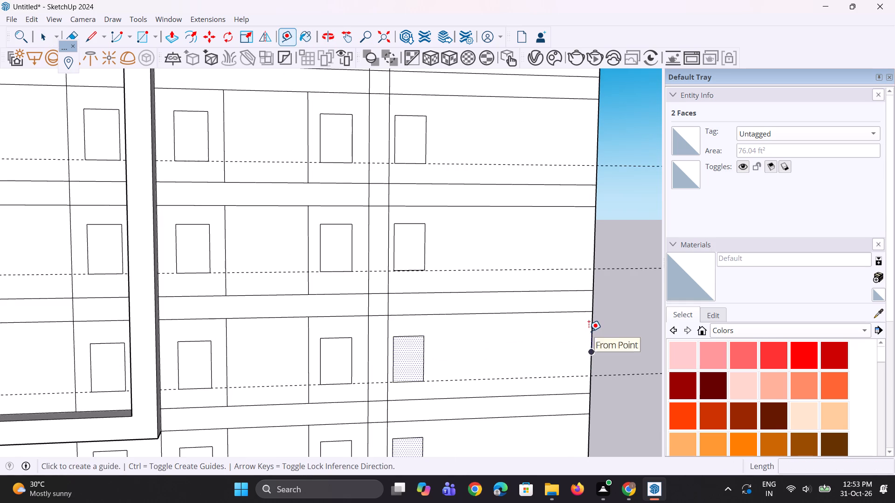
pyautogui.click(590, 341)
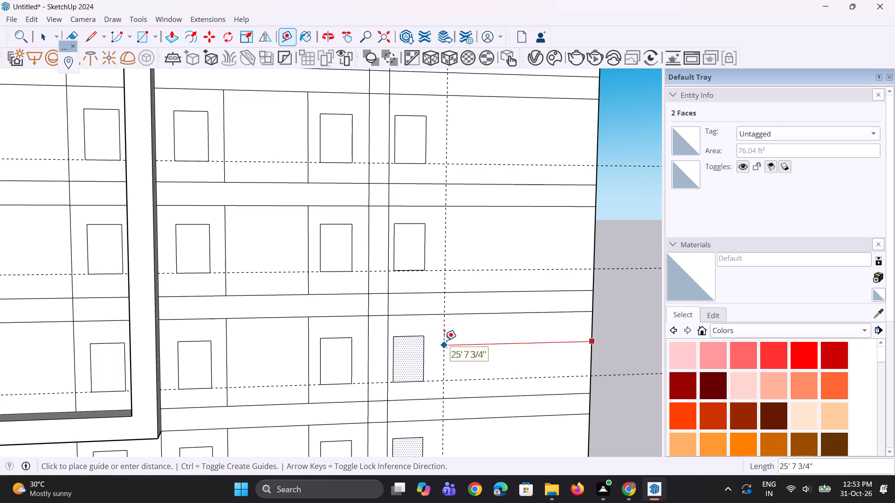
pyautogui.press('2')
pyautogui.write("5'")
pyautogui.press('Return')
pyautogui.moveTo(449, 341); pyautogui.dragTo(472, 336, button='middle')
pyautogui.scroll(-5, 436, 397)
pyautogui.scroll(-6, 399, 355)
pyautogui.moveTo(444, 348); pyautogui.dragTo(420, 350, button='middle')
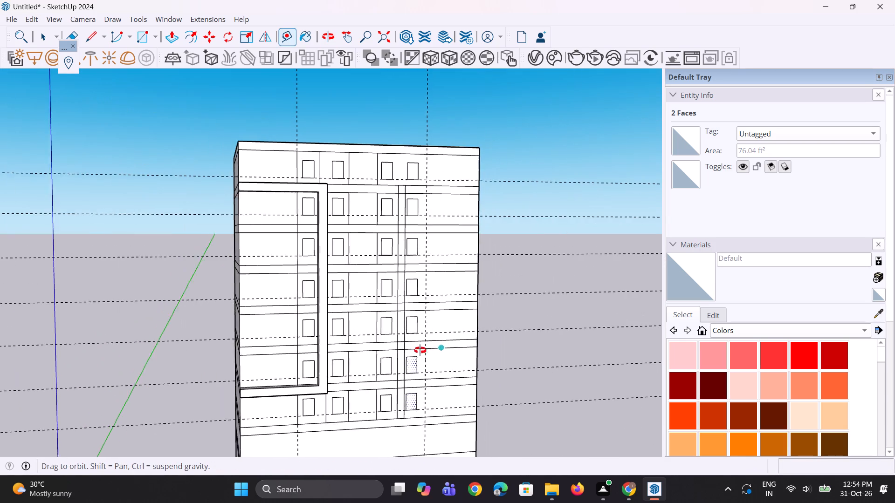
pyautogui.moveTo(420, 350); pyautogui.dragTo(385, 355, button='middle')
pyautogui.press('space')
pyautogui.press('space')
pyautogui.press('space')
# Select all seven window faces of the last column and move them about 1' 9" away from the strip toward the new guide.
pyautogui.scroll(6, 404, 374)
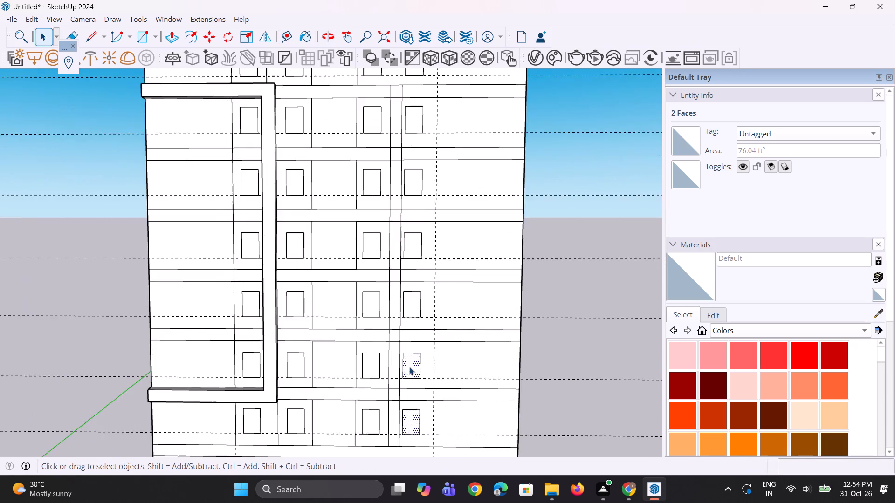
pyautogui.scroll(5, 409, 367)
pyautogui.click(409, 367)
pyautogui.scroll(1, 414, 362)
pyautogui.moveTo(432, 353); pyautogui.dragTo(456, 323, button='middle')
pyautogui.scroll(-3, 454, 315)
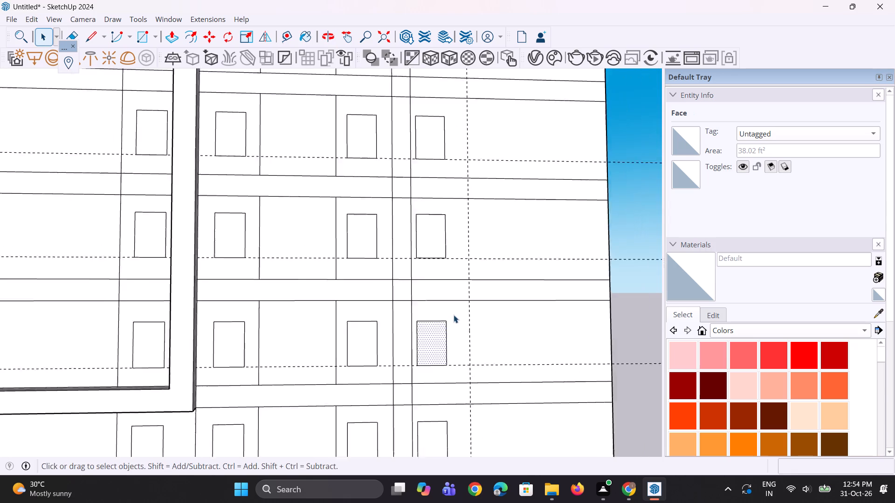
pyautogui.scroll(-8, 454, 315)
pyautogui.scroll(4, 448, 400)
pyautogui.keyDown('ctrl'); pyautogui.click(445, 367); pyautogui.keyUp('ctrl')
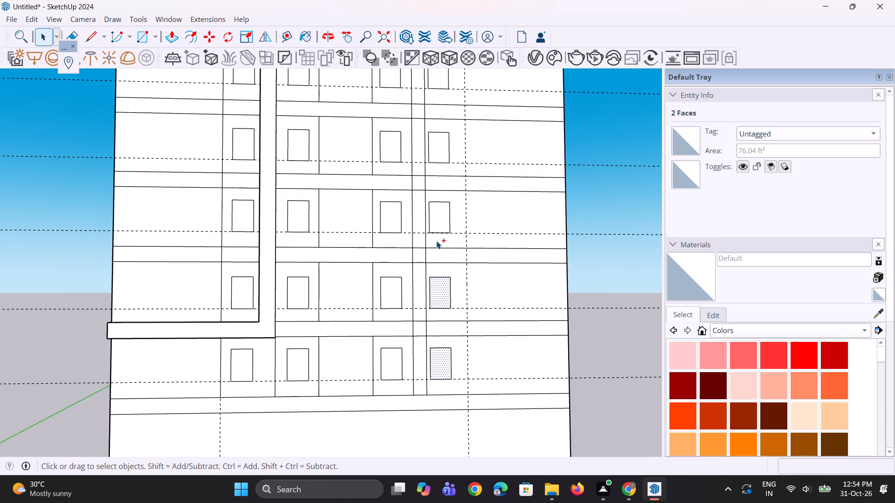
pyautogui.keyDown('ctrl'); pyautogui.click(434, 218); pyautogui.keyUp('ctrl')
pyautogui.keyDown('ctrl'); pyautogui.scroll(8, 453, 326); pyautogui.keyUp('ctrl')
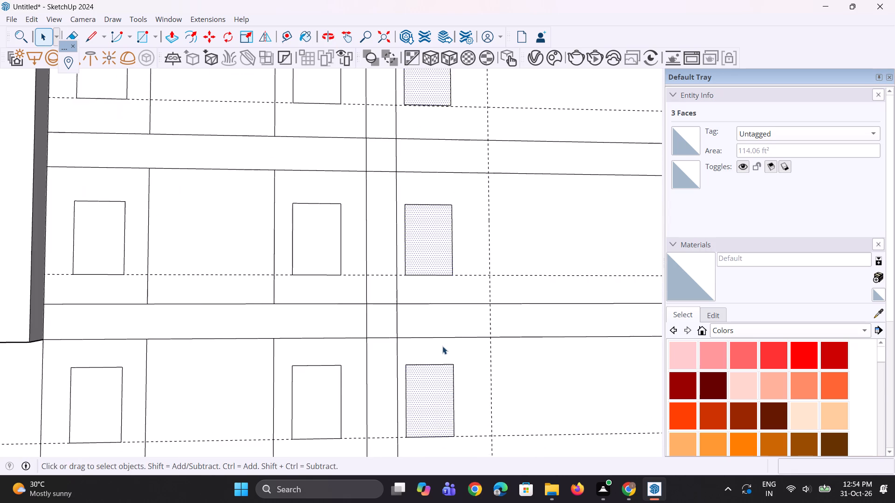
pyautogui.scroll(-14, 447, 414)
pyautogui.scroll(8, 454, 178)
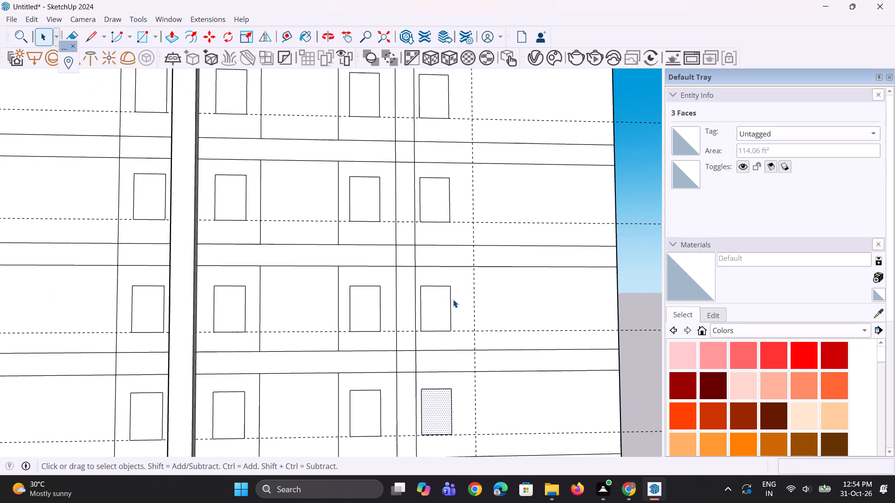
pyautogui.keyDown('ctrl'); pyautogui.click(437, 307); pyautogui.keyUp('ctrl')
pyautogui.keyDown('ctrl'); pyautogui.click(440, 200); pyautogui.keyUp('ctrl')
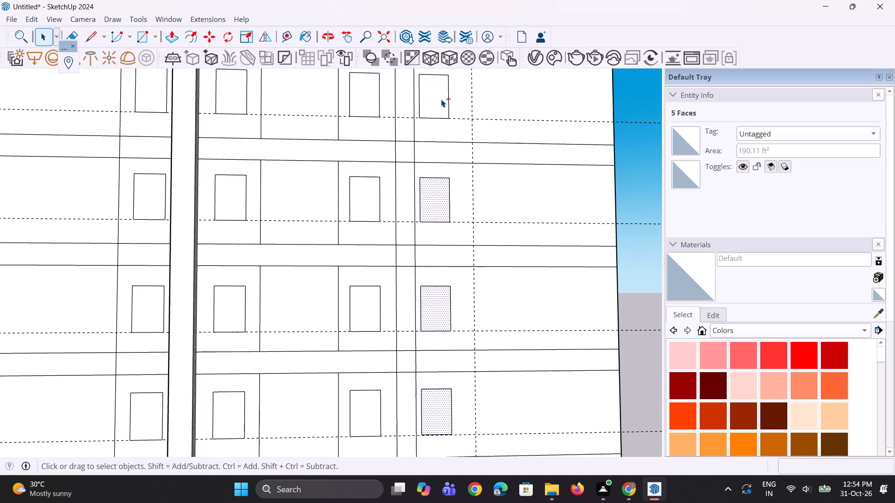
pyautogui.keyDown('ctrl'); pyautogui.click(441, 99); pyautogui.keyUp('ctrl')
pyautogui.scroll(-9, 443, 296)
pyautogui.keyDown('ctrl'); pyautogui.scroll(5, 447, 165); pyautogui.keyUp('ctrl')
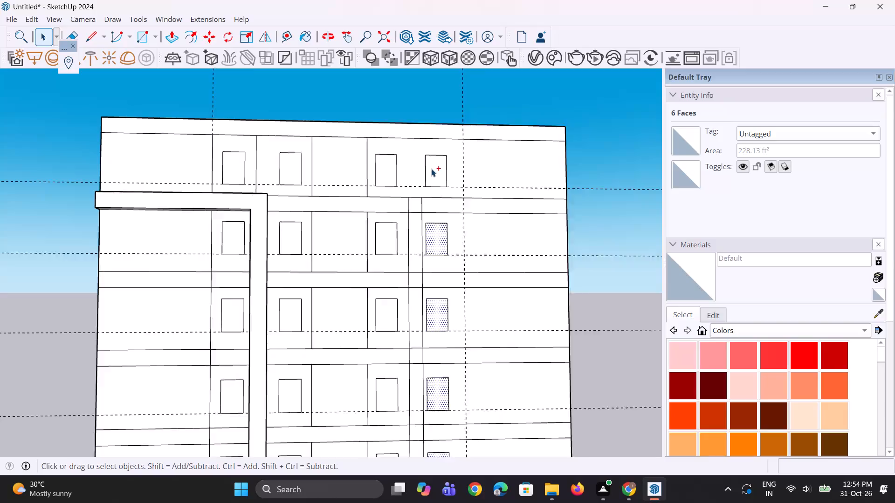
pyautogui.keyDown('ctrl'); pyautogui.scroll(1, 431, 169); pyautogui.keyUp('ctrl')
pyautogui.keyDown('ctrl'); pyautogui.click(434, 170); pyautogui.keyUp('ctrl')
pyautogui.keyDown('ctrl'); pyautogui.scroll(-4, 447, 275); pyautogui.keyUp('ctrl')
pyautogui.scroll(-5, 445, 268)
pyautogui.scroll(3, 478, 417)
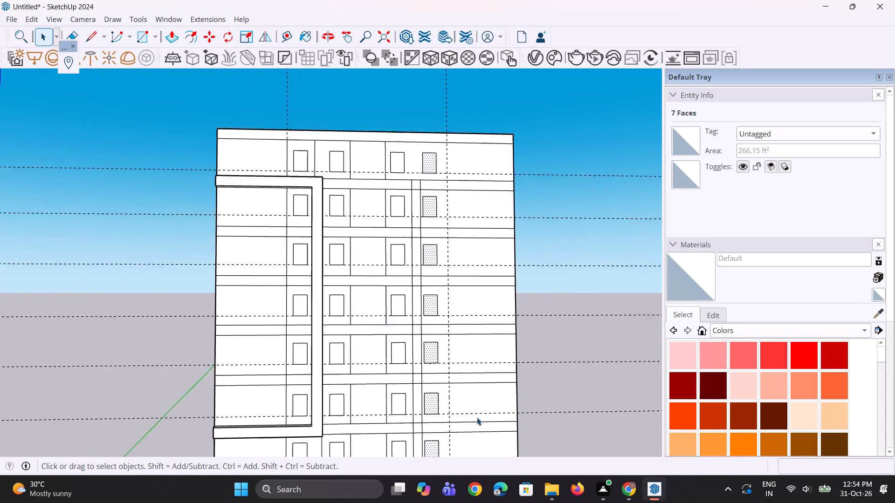
pyautogui.scroll(1, 477, 417)
pyautogui.scroll(-5, 431, 205)
pyautogui.scroll(4, 448, 434)
pyautogui.scroll(10, 412, 283)
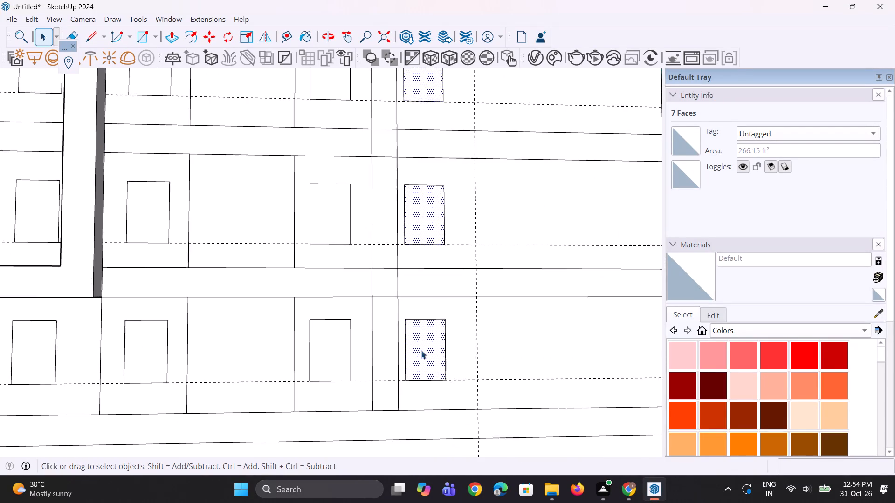
pyautogui.press('m')
pyautogui.scroll(2, 438, 352)
pyautogui.click(431, 352)
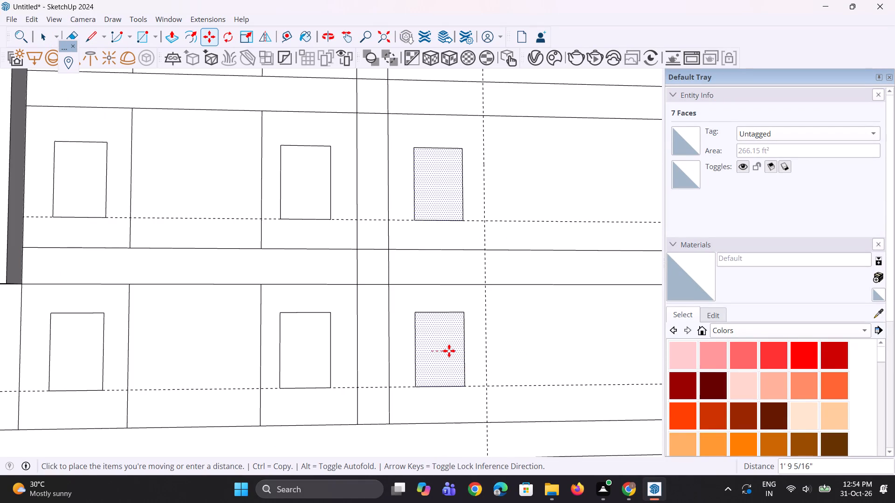
pyautogui.click(449, 351)
pyautogui.scroll(-10, 405, 385)
pyautogui.scroll(-6, 448, 366)
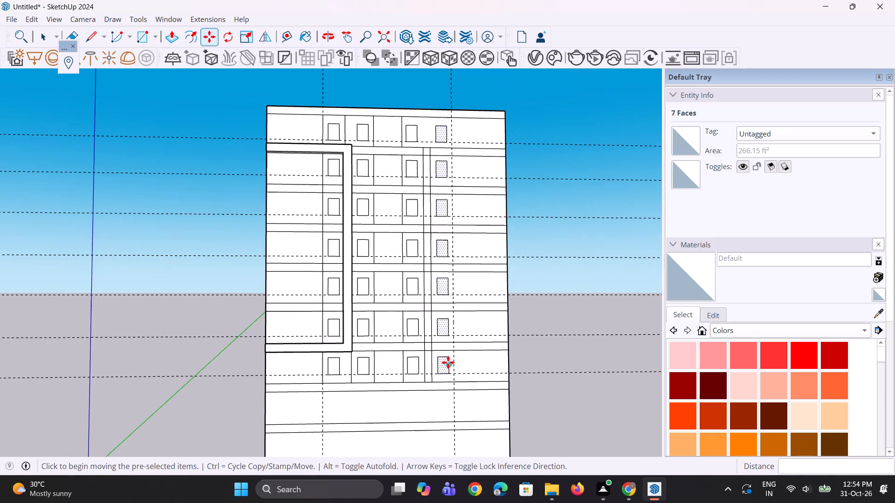
pyautogui.moveTo(448, 358); pyautogui.dragTo(441, 358, button='middle')
pyautogui.scroll(3, 460, 319)
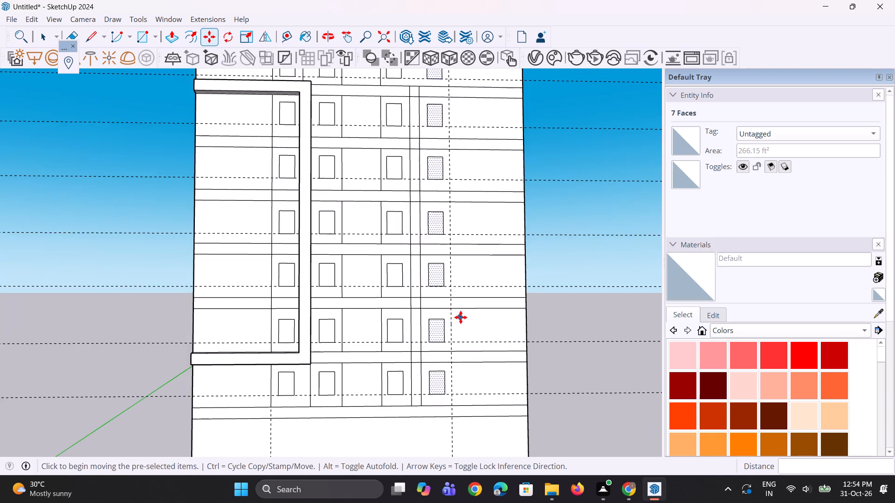
pyautogui.scroll(3, 461, 317)
pyautogui.scroll(-5, 461, 317)
pyautogui.moveTo(451, 317); pyautogui.dragTo(441, 319, button='middle')
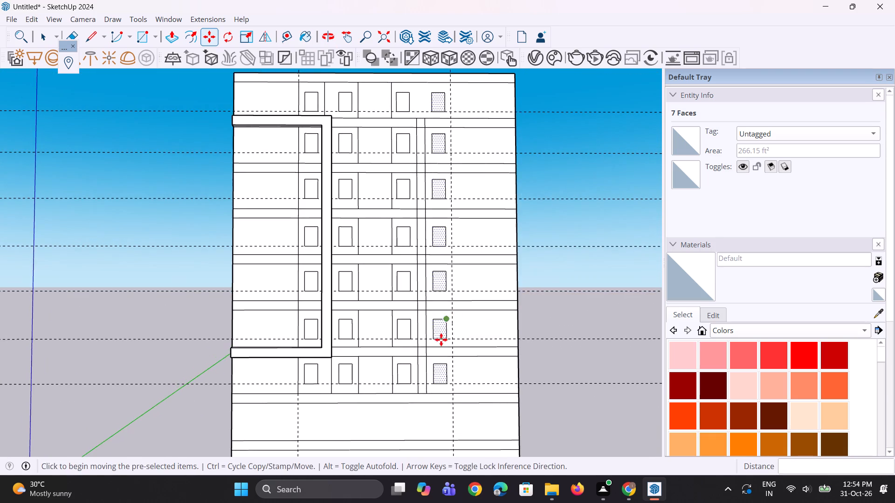
pyautogui.scroll(-5, 444, 352)
pyautogui.moveTo(443, 338); pyautogui.dragTo(434, 332, button='middle')
pyautogui.press('space')
pyautogui.scroll(3, 431, 173)
pyautogui.press('space')
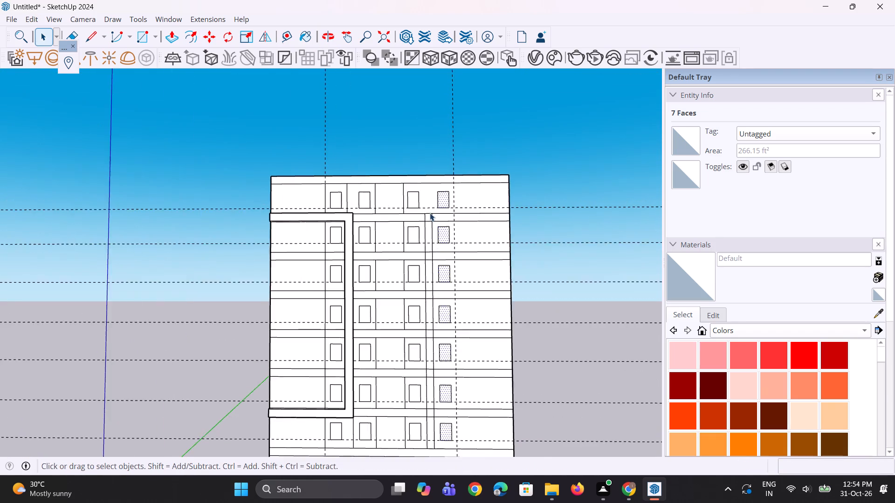
# Extrude the band beneath the top storey, from the strip to the facade's outer edge, about 3' 3 7/8" using the side frame as reference.
pyautogui.scroll(10, 430, 213)
pyautogui.press('space')
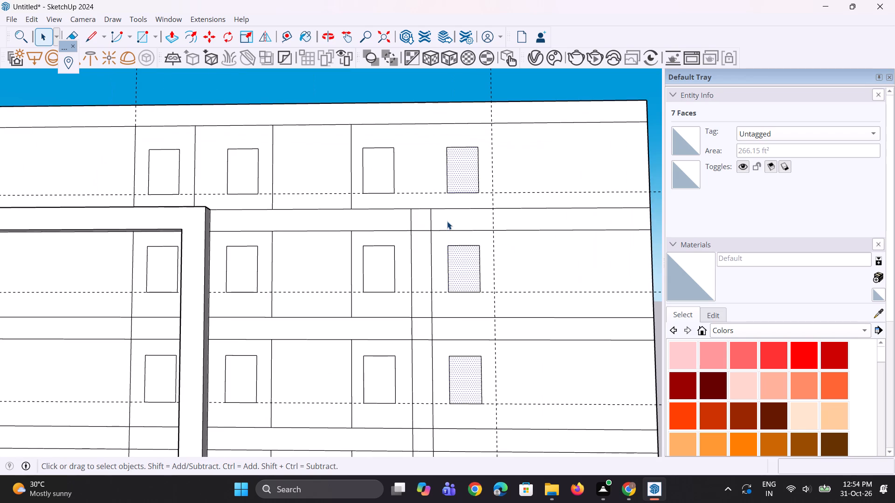
pyautogui.press('p')
pyautogui.click(466, 221)
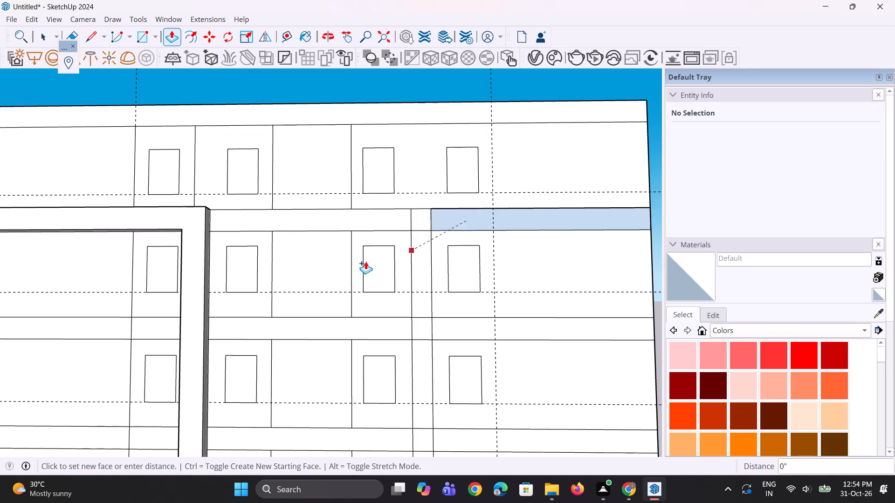
pyautogui.click(182, 258)
# Extrude the strip's segments to the same depth, from the extruded band down through the three storeys below it.
pyautogui.scroll(2, 395, 217)
pyautogui.doubleClick(435, 224)
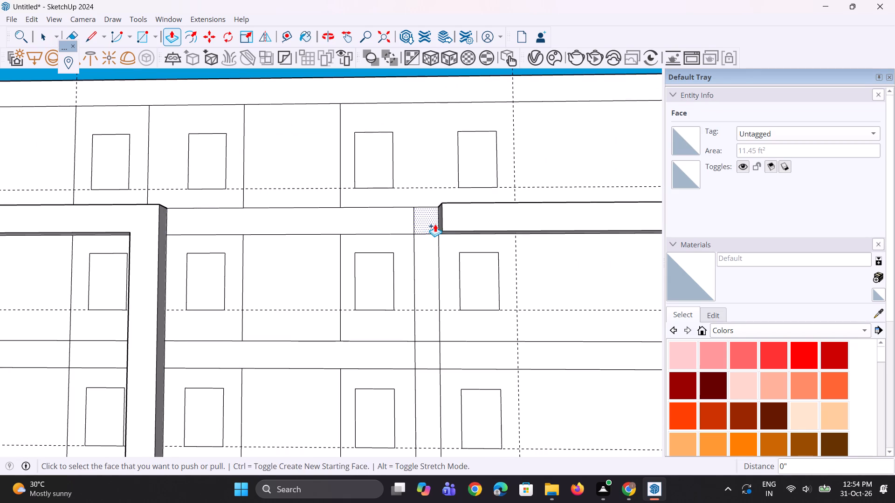
pyautogui.doubleClick(434, 258)
pyautogui.scroll(-5, 421, 212)
pyautogui.scroll(4, 429, 327)
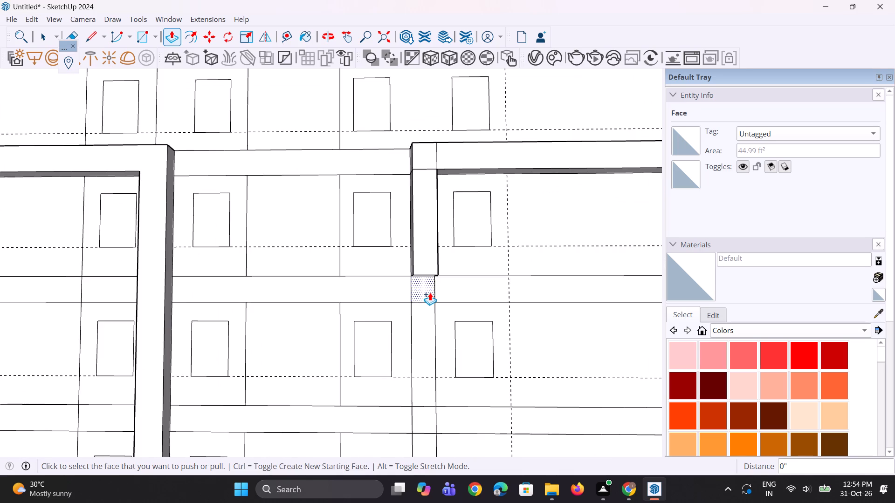
pyautogui.doubleClick(430, 292)
pyautogui.doubleClick(430, 317)
pyautogui.scroll(-5, 401, 212)
pyautogui.scroll(3, 434, 418)
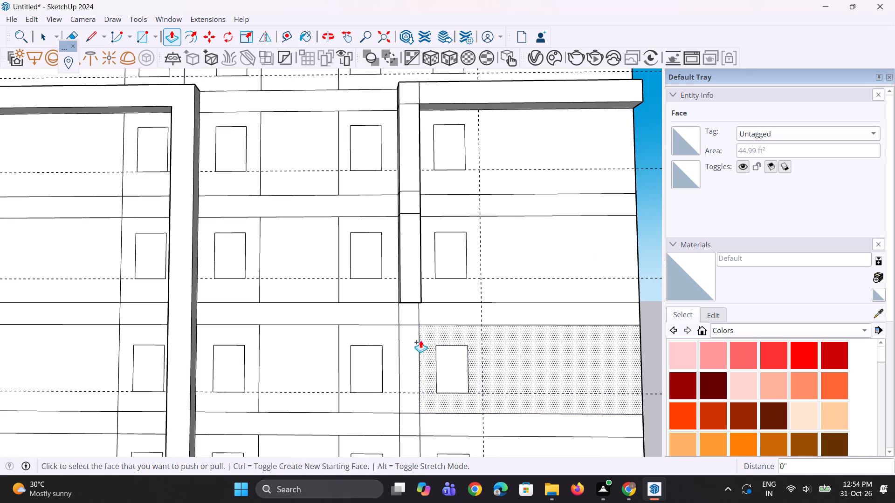
pyautogui.doubleClick(413, 317)
pyautogui.doubleClick(405, 349)
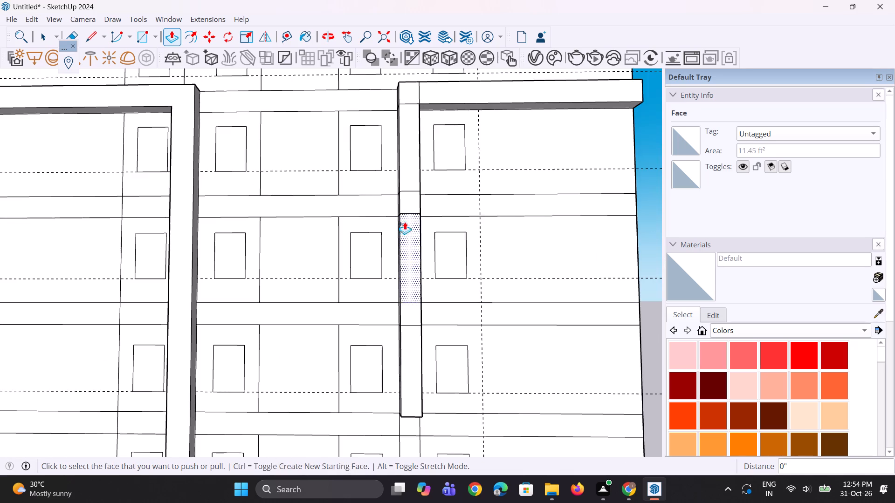
# Extrude the strip's remaining band and storey segments to the same depth, down through the lowest window storey.
pyautogui.scroll(-10, 397, 197)
pyautogui.scroll(5, 398, 340)
pyautogui.scroll(3, 408, 283)
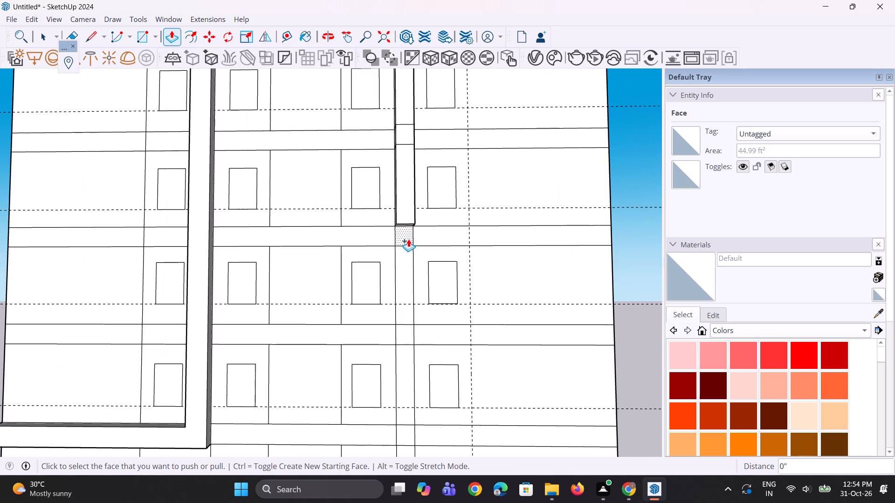
pyautogui.doubleClick(408, 238)
pyautogui.doubleClick(402, 275)
pyautogui.doubleClick(402, 331)
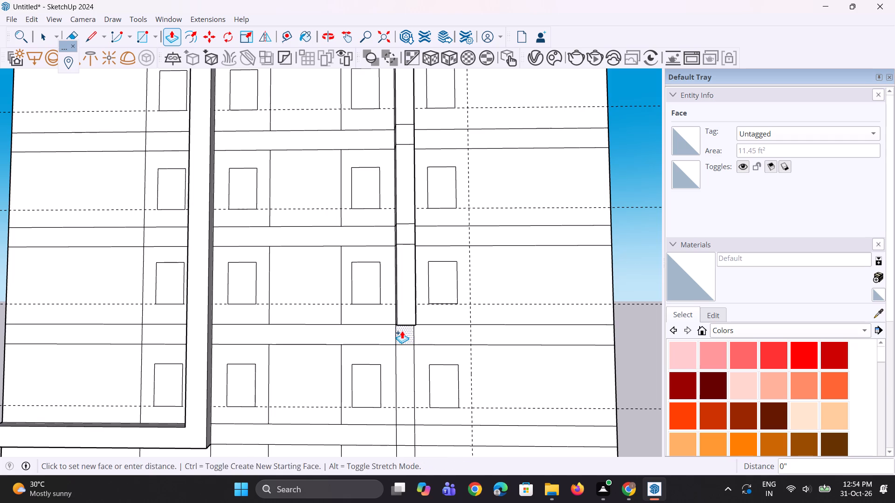
pyautogui.scroll(-9, 399, 225)
pyautogui.scroll(9, 410, 289)
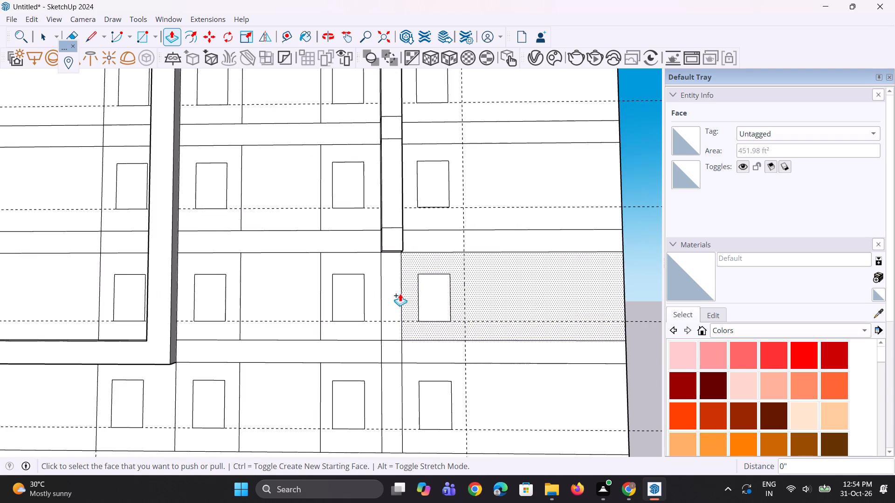
pyautogui.doubleClick(397, 292)
pyautogui.doubleClick(395, 360)
pyautogui.doubleClick(396, 397)
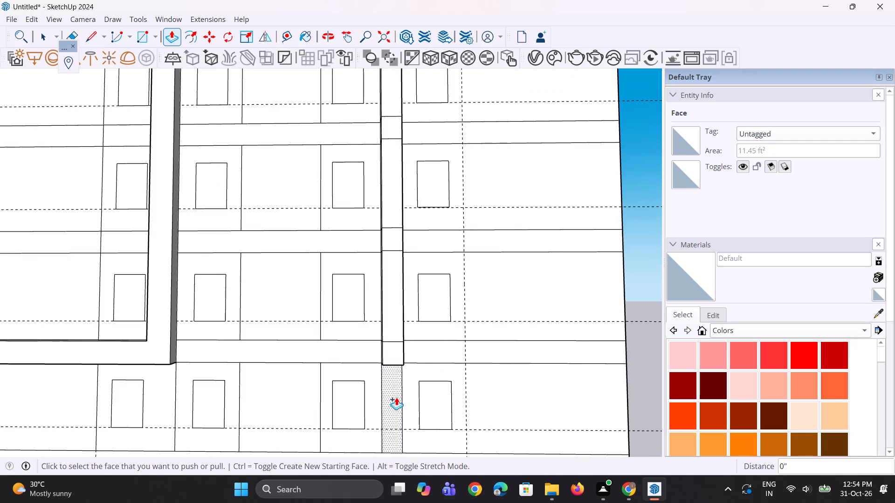
# Undo the extrusion of the strip's segment in the lowest window storey.
pyautogui.scroll(-5, 367, 307)
pyautogui.scroll(2, 407, 382)
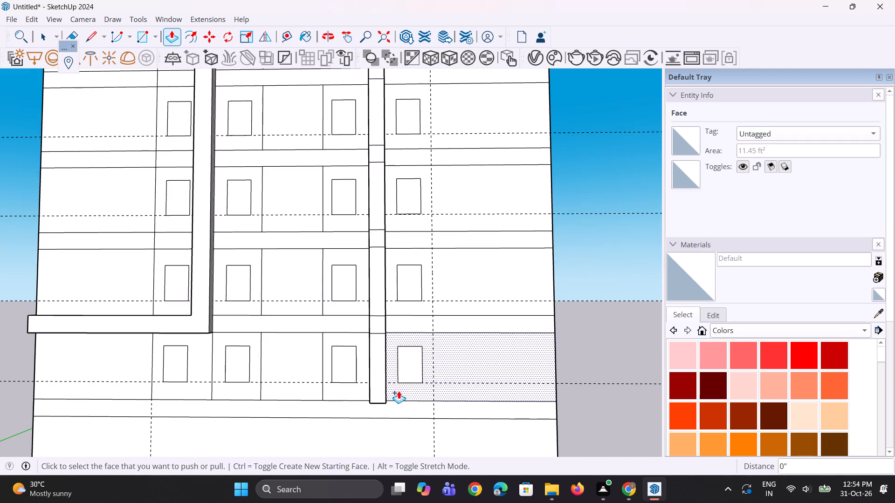
pyautogui.hotkey('ctrl', 'z')
# Extrude the frame's bottom band, from the strip to the facade's outer edge, to the same depth as the strip.
pyautogui.moveTo(431, 318); pyautogui.dragTo(375, 324, button='middle')
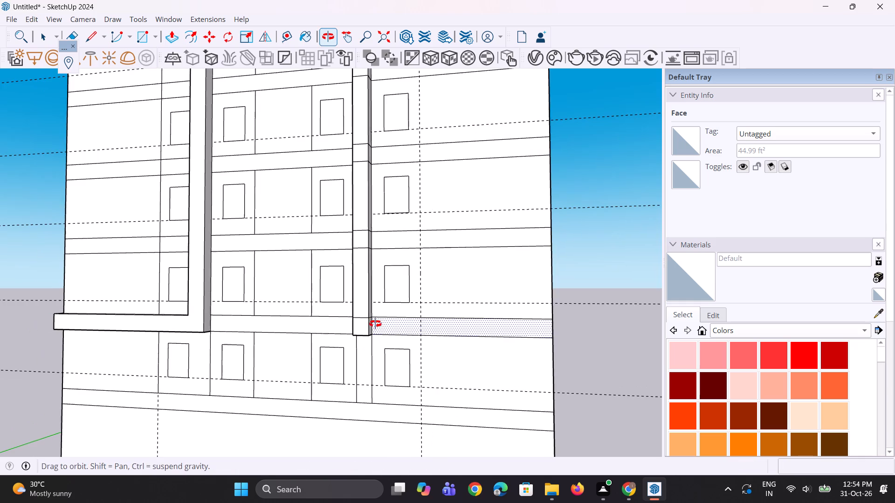
pyautogui.moveTo(375, 324); pyautogui.dragTo(375, 324, button='middle')
pyautogui.doubleClick(377, 322)
pyautogui.moveTo(375, 331); pyautogui.dragTo(389, 333, button='middle')
pyautogui.scroll(2, 370, 319)
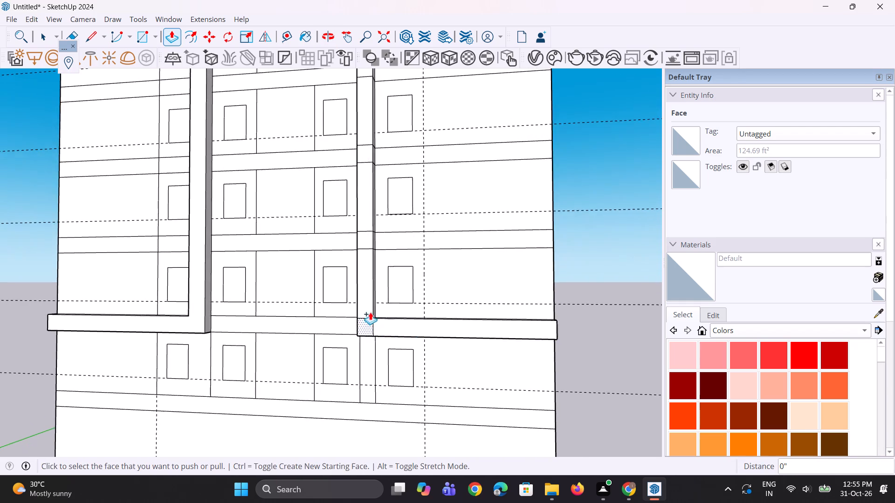
# Erase the seam lines on the front face at the second frame's lower corner.
pyautogui.scroll(5, 370, 312)
pyautogui.press('e')
pyautogui.scroll(3, 364, 321)
pyautogui.moveTo(364, 322); pyautogui.dragTo(364, 326)
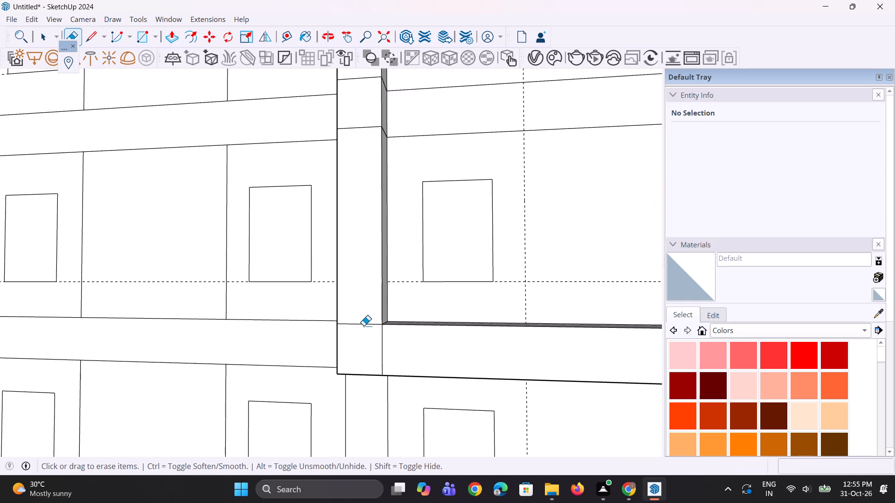
pyautogui.moveTo(364, 326); pyautogui.dragTo(364, 333)
pyautogui.moveTo(393, 349); pyautogui.dragTo(377, 349)
pyautogui.scroll(-5, 410, 376)
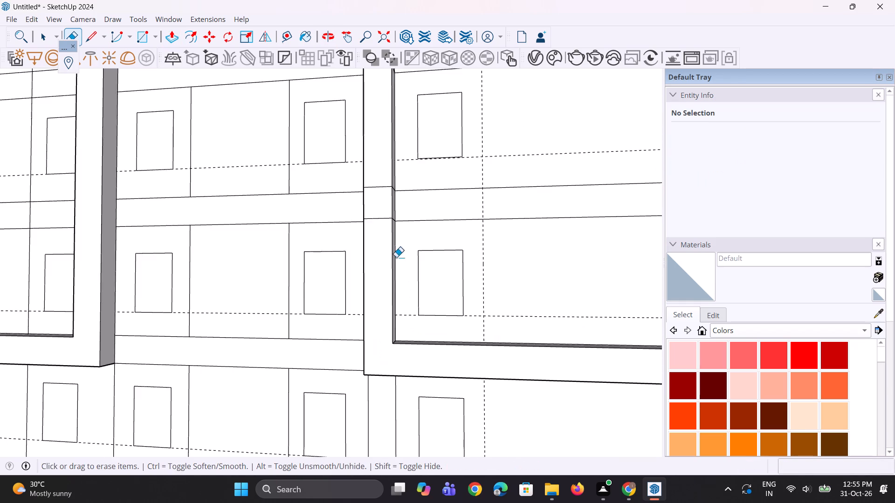
# Erase the seam lines on the vertical member's front and both side faces at the first band above the lower corner.
pyautogui.scroll(5, 379, 215)
pyautogui.moveTo(377, 215); pyautogui.dragTo(377, 231)
pyautogui.moveTo(377, 162); pyautogui.dragTo(377, 177)
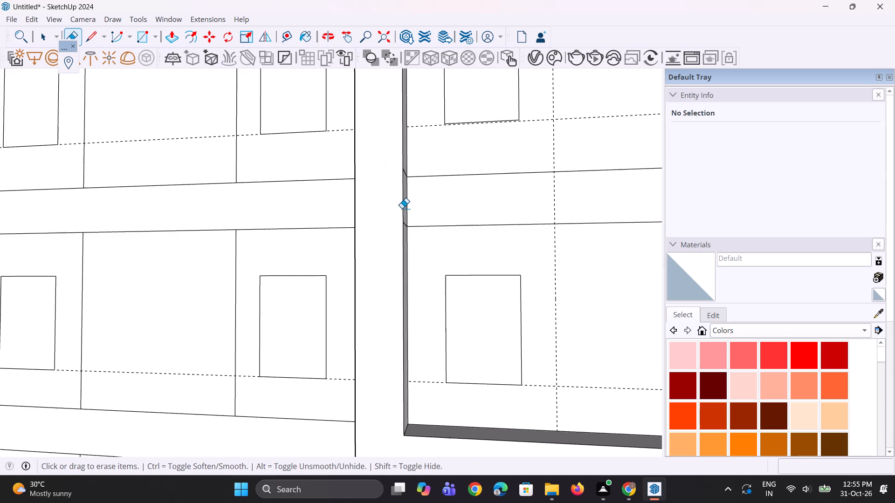
pyautogui.moveTo(372, 219); pyautogui.dragTo(276, 237, button='middle')
pyautogui.scroll(3, 358, 245)
pyautogui.moveTo(393, 219); pyautogui.dragTo(393, 226)
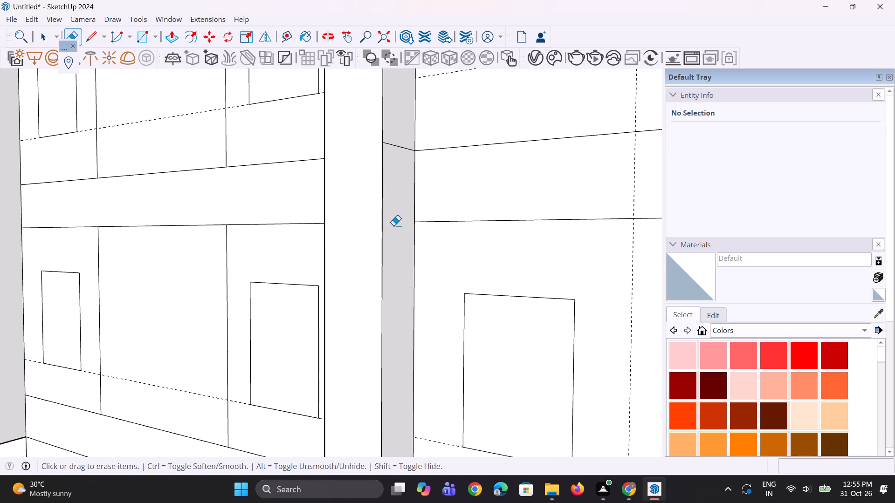
pyautogui.moveTo(394, 146); pyautogui.dragTo(394, 154)
pyautogui.moveTo(307, 259); pyautogui.dragTo(550, 241, button='middle')
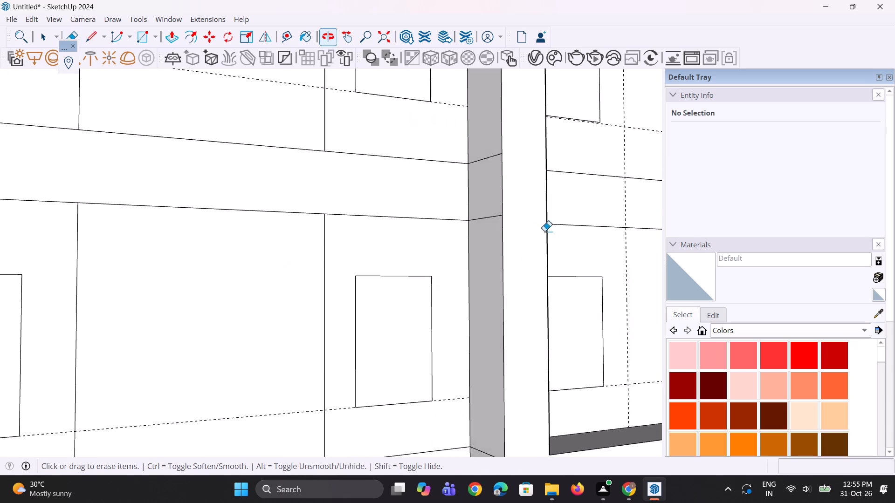
pyautogui.scroll(2, 499, 206)
pyautogui.moveTo(488, 214); pyautogui.dragTo(488, 229)
pyautogui.moveTo(478, 143); pyautogui.dragTo(478, 170)
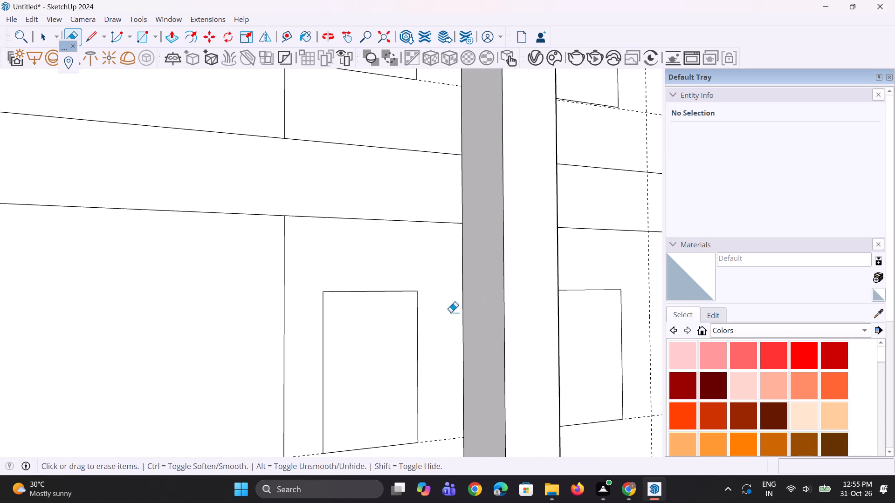
# Erase the seam lines on the vertical member's front and both side faces at the second band up.
pyautogui.scroll(-4, 451, 312)
pyautogui.scroll(-11, 409, 291)
pyautogui.scroll(10, 442, 134)
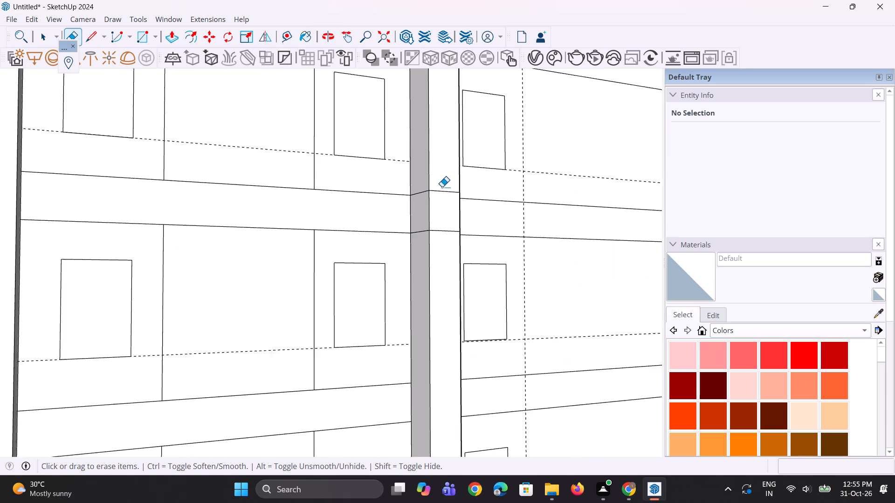
pyautogui.scroll(4, 442, 187)
pyautogui.moveTo(443, 186); pyautogui.dragTo(443, 232)
pyautogui.click(427, 274)
pyautogui.moveTo(438, 269); pyautogui.dragTo(440, 280)
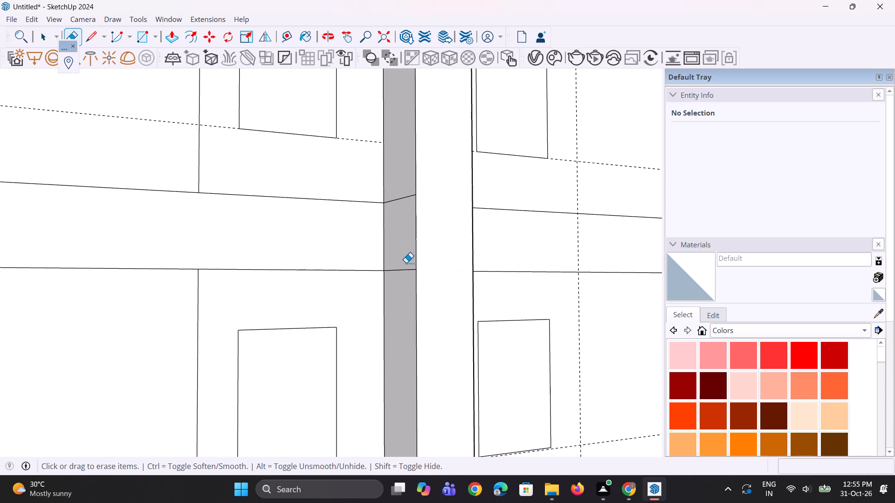
pyautogui.moveTo(405, 268); pyautogui.dragTo(405, 275)
pyautogui.moveTo(401, 190); pyautogui.dragTo(403, 208)
pyautogui.moveTo(454, 210); pyautogui.dragTo(211, 224, button='middle')
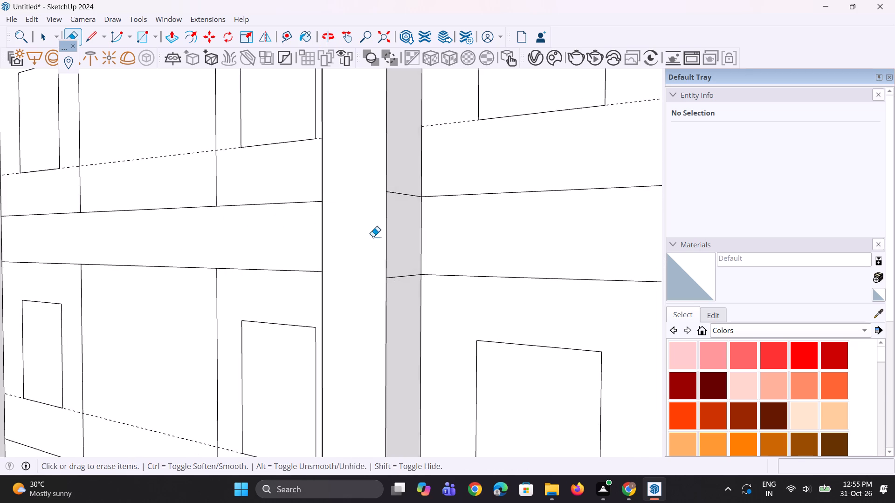
pyautogui.scroll(2, 378, 235)
pyautogui.moveTo(397, 177); pyautogui.dragTo(399, 192)
pyautogui.moveTo(405, 271); pyautogui.dragTo(406, 302)
# Erase the seam lines on the vertical member's front and both side faces at the third band up.
pyautogui.scroll(-5, 497, 363)
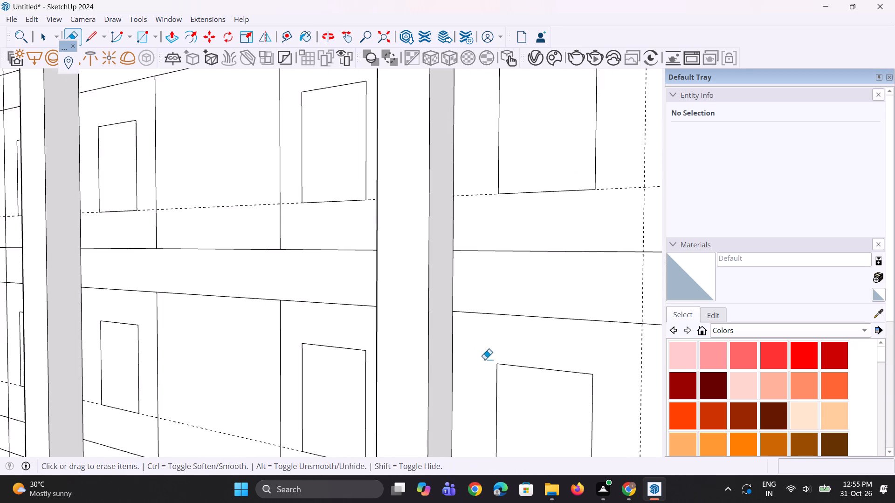
pyautogui.scroll(-11, 470, 356)
pyautogui.scroll(13, 448, 158)
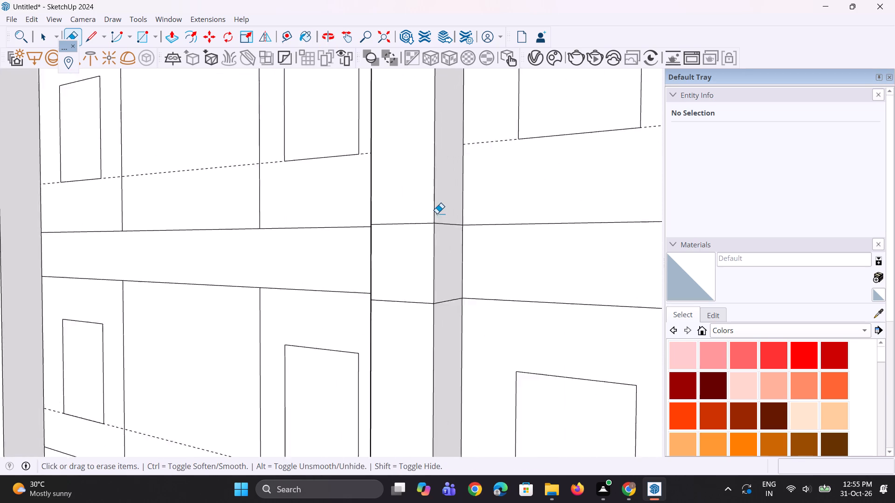
pyautogui.scroll(1, 437, 213)
pyautogui.moveTo(443, 222); pyautogui.dragTo(447, 232)
pyautogui.moveTo(454, 291); pyautogui.dragTo(452, 328)
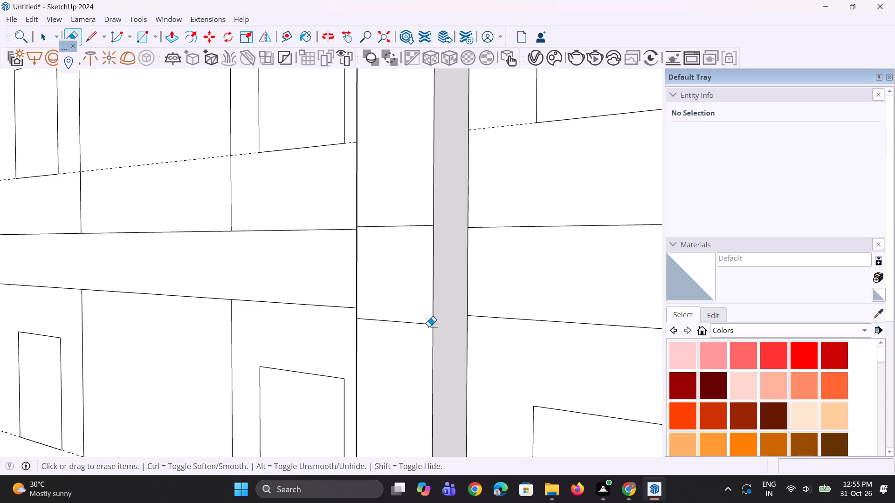
pyautogui.moveTo(419, 317); pyautogui.dragTo(419, 322)
pyautogui.moveTo(414, 219); pyautogui.dragTo(413, 242)
pyautogui.moveTo(401, 300); pyautogui.dragTo(399, 334)
pyautogui.moveTo(400, 310); pyautogui.dragTo(698, 290, button='middle')
pyautogui.scroll(2, 442, 319)
pyautogui.moveTo(450, 282); pyautogui.dragTo(450, 298)
pyautogui.moveTo(452, 207); pyautogui.dragTo(453, 218)
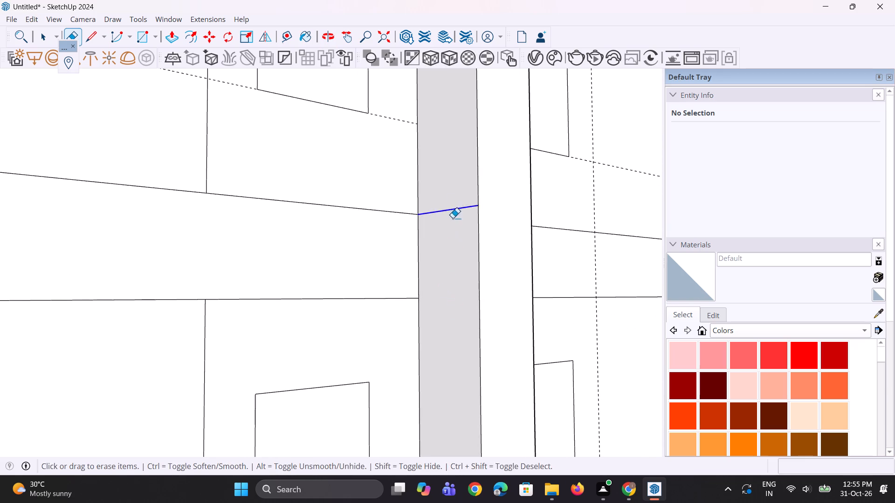
pyautogui.moveTo(453, 218); pyautogui.dragTo(453, 219)
# Erase the seam lines on the vertical member's front and both side faces at the fourth band up.
pyautogui.scroll(-4, 415, 289)
pyautogui.scroll(-12, 370, 334)
pyautogui.scroll(4, 429, 183)
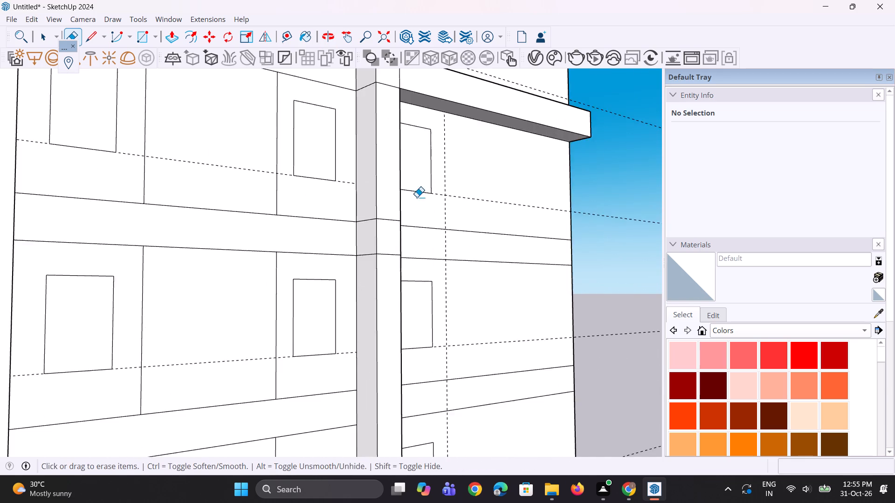
pyautogui.scroll(13, 417, 197)
pyautogui.moveTo(351, 219); pyautogui.dragTo(356, 240)
pyautogui.moveTo(354, 323); pyautogui.dragTo(351, 338)
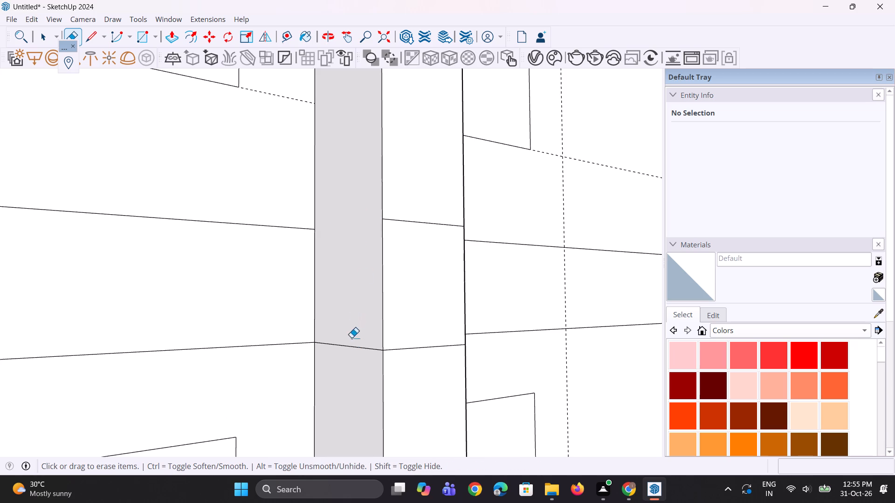
pyautogui.moveTo(351, 338); pyautogui.dragTo(351, 353)
pyautogui.moveTo(413, 216); pyautogui.dragTo(413, 254)
pyautogui.moveTo(408, 329); pyautogui.dragTo(412, 350)
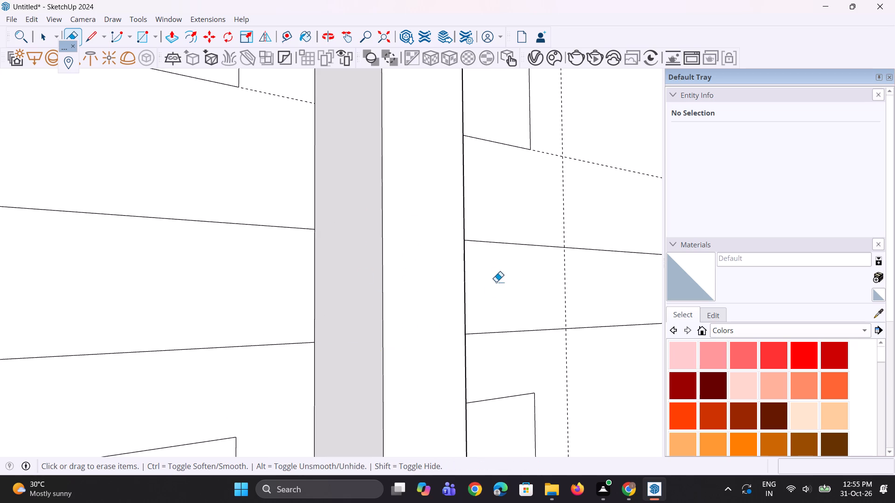
pyautogui.moveTo(492, 277); pyautogui.dragTo(232, 292, button='middle')
pyautogui.scroll(2, 328, 236)
pyautogui.moveTo(361, 224); pyautogui.dragTo(361, 262)
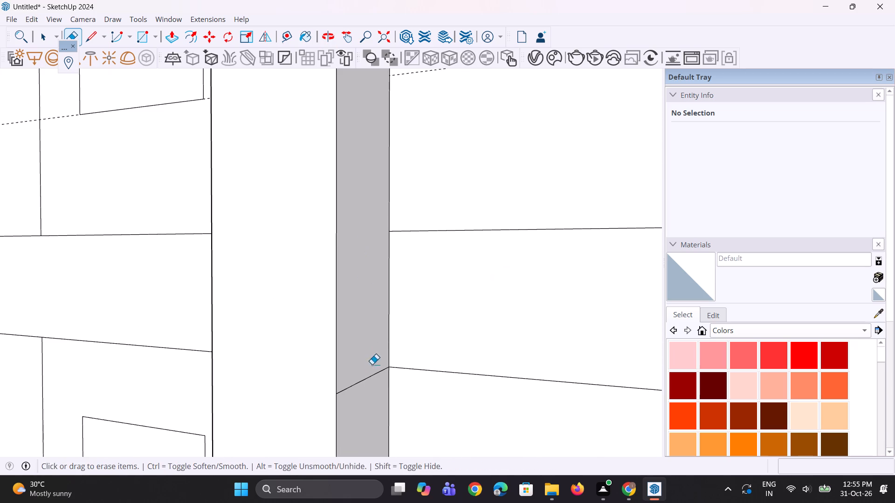
pyautogui.moveTo(370, 369); pyautogui.dragTo(369, 381)
# Erase the leftover seam lines on the front, top and outer side faces at the second frame's upper corner.
pyautogui.scroll(-17, 407, 345)
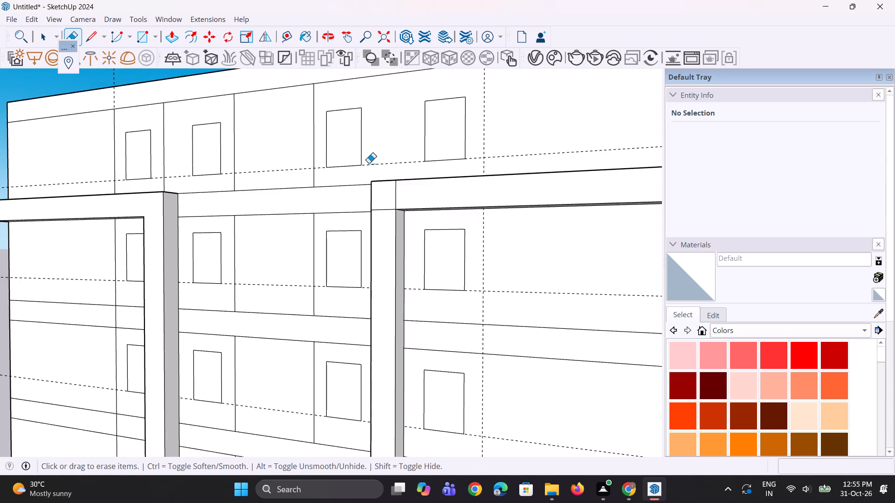
pyautogui.scroll(8, 367, 161)
pyautogui.moveTo(394, 237); pyautogui.dragTo(395, 250)
pyautogui.moveTo(432, 213); pyautogui.dragTo(415, 217)
pyautogui.moveTo(401, 193); pyautogui.dragTo(427, 337, button='middle')
pyautogui.click(448, 260)
pyautogui.moveTo(382, 303); pyautogui.dragTo(617, 243, button='middle')
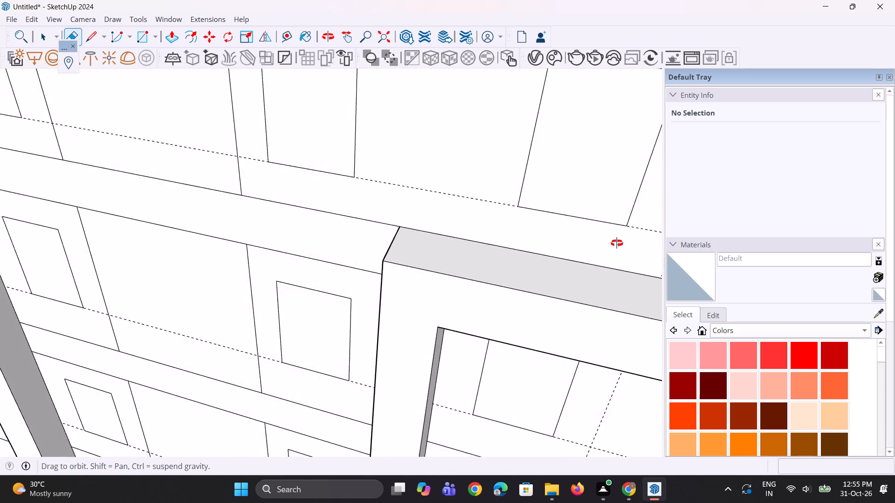
pyautogui.moveTo(617, 243); pyautogui.dragTo(691, 184, button='middle')
pyautogui.scroll(3, 468, 191)
pyautogui.moveTo(468, 200); pyautogui.dragTo(467, 211)
pyautogui.click(467, 212)
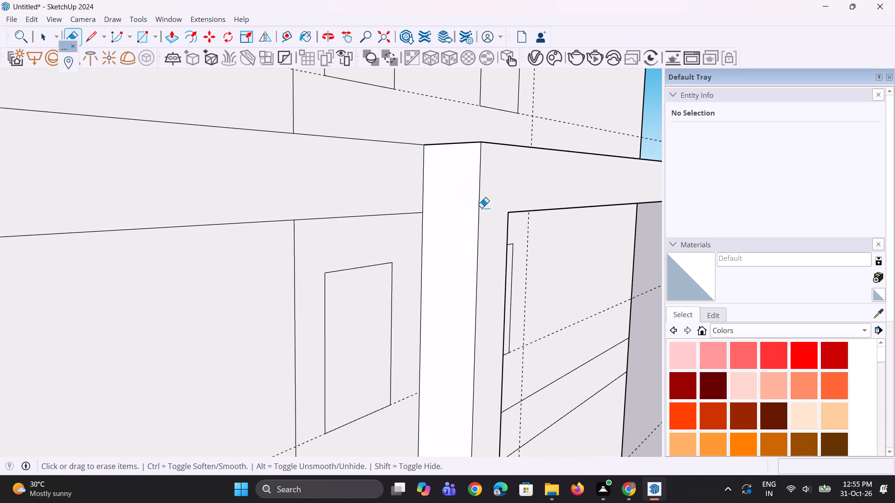
# Examine the upper facade and both projecting side frames from several angles.
pyautogui.moveTo(370, 165); pyautogui.dragTo(325, 147, button='middle')
pyautogui.scroll(-11, 299, 143)
pyautogui.moveTo(397, 165); pyautogui.dragTo(275, 156, button='middle')
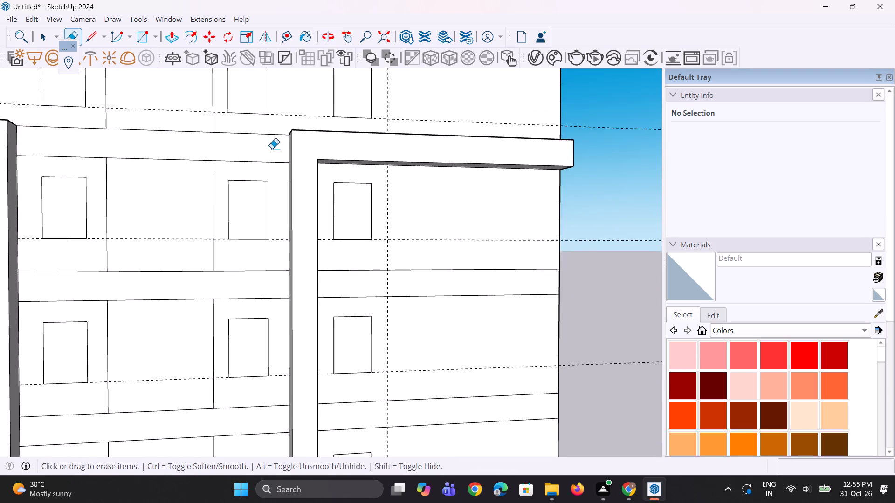
pyautogui.scroll(-17, 278, 147)
pyautogui.moveTo(292, 171); pyautogui.dragTo(284, 132, button='middle')
pyautogui.scroll(10, 285, 111)
pyautogui.moveTo(273, 165); pyautogui.dragTo(278, 167, button='middle')
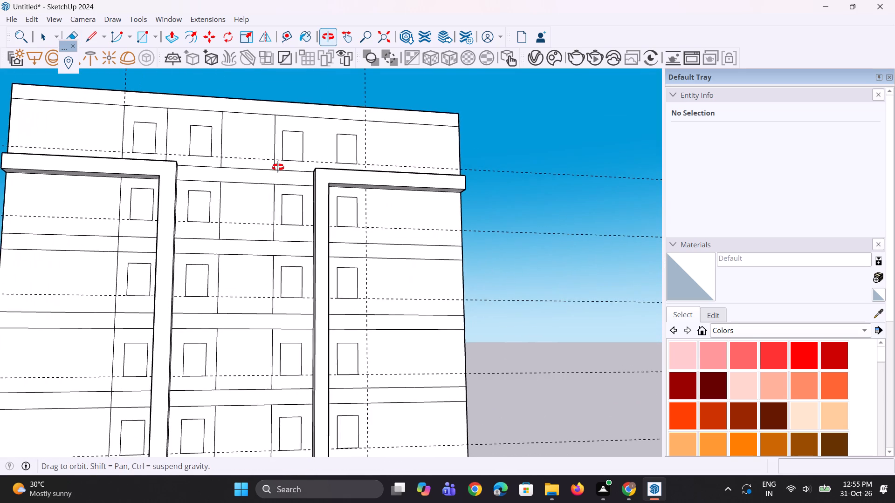
pyautogui.moveTo(278, 167); pyautogui.dragTo(267, 168, button='middle')
pyautogui.moveTo(392, 210); pyautogui.dragTo(356, 210, button='middle')
pyautogui.scroll(1, 356, 210)
pyautogui.scroll(-5, 365, 210)
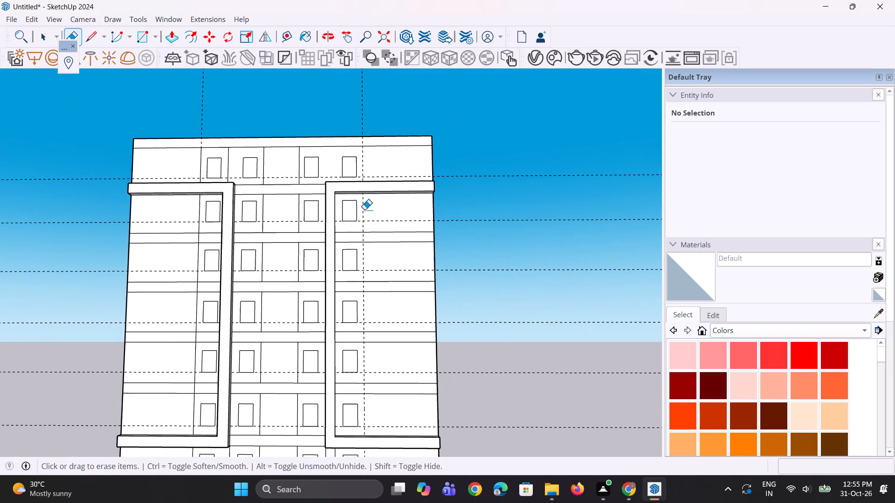
pyautogui.scroll(3, 360, 205)
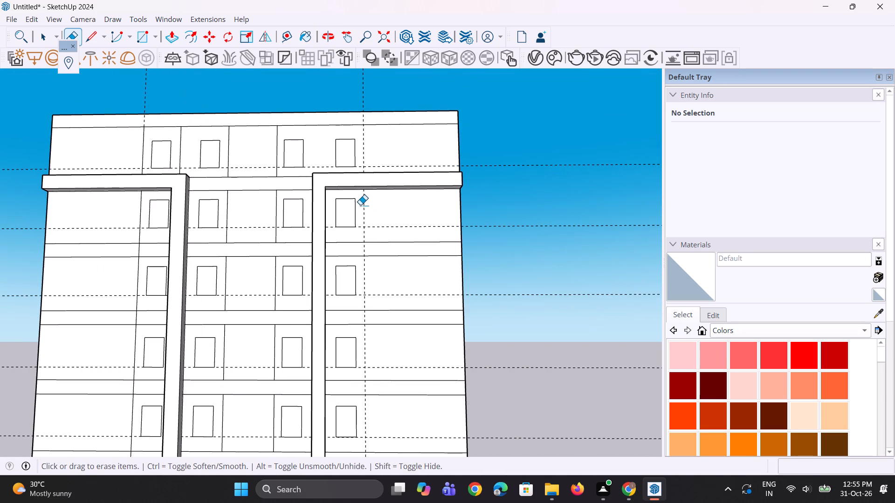
# Draw a line along the vertical guide inside the second frame, from beneath its upper band down to the second facade band's lower edge.
pyautogui.press('l')
pyautogui.scroll(4, 394, 197)
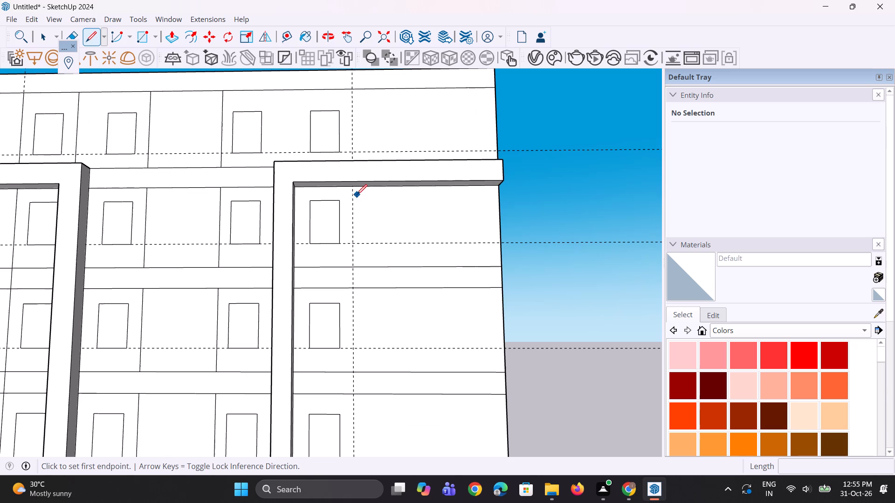
pyautogui.click(352, 190)
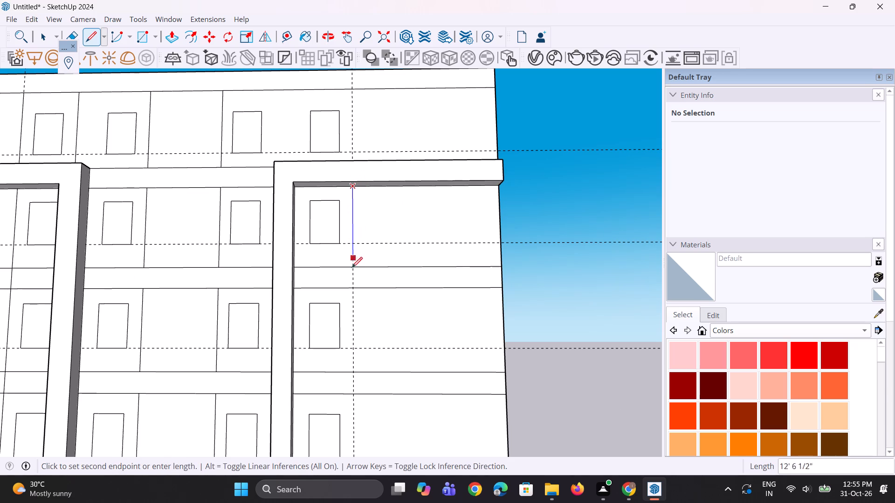
pyautogui.click(352, 270)
pyautogui.scroll(-4, 352, 211)
pyautogui.scroll(4, 333, 308)
pyautogui.scroll(4, 370, 242)
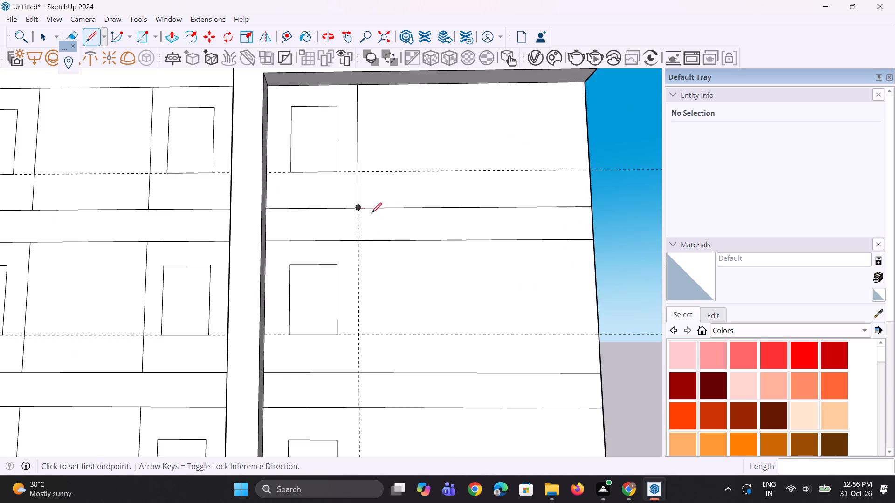
pyautogui.click(357, 207)
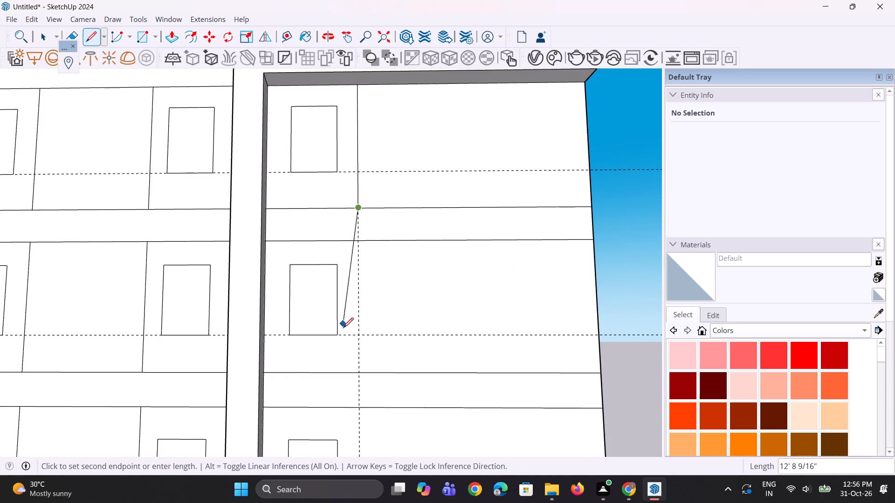
pyautogui.click(359, 408)
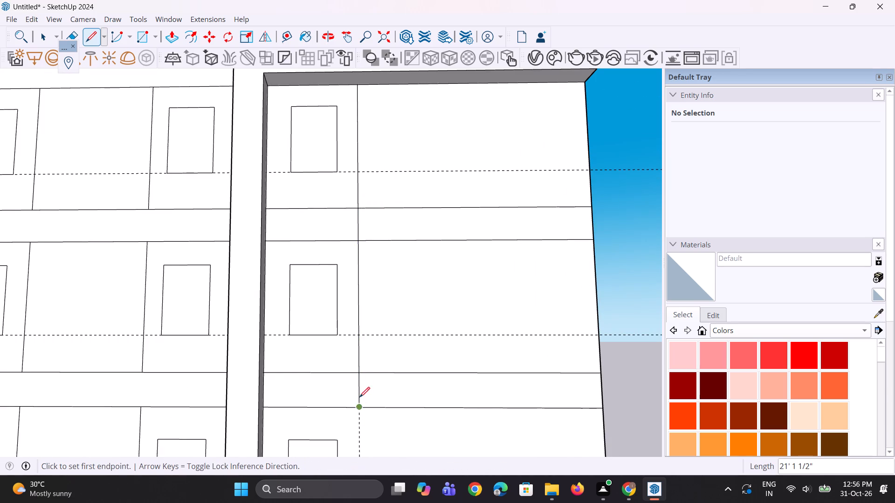
# Continue the dividing line along the vertical guide inside the second frame, from the second facade band's lower edge to the fourth band's lower edge.
pyautogui.scroll(-10, 370, 132)
pyautogui.scroll(4, 377, 341)
pyautogui.scroll(2, 346, 181)
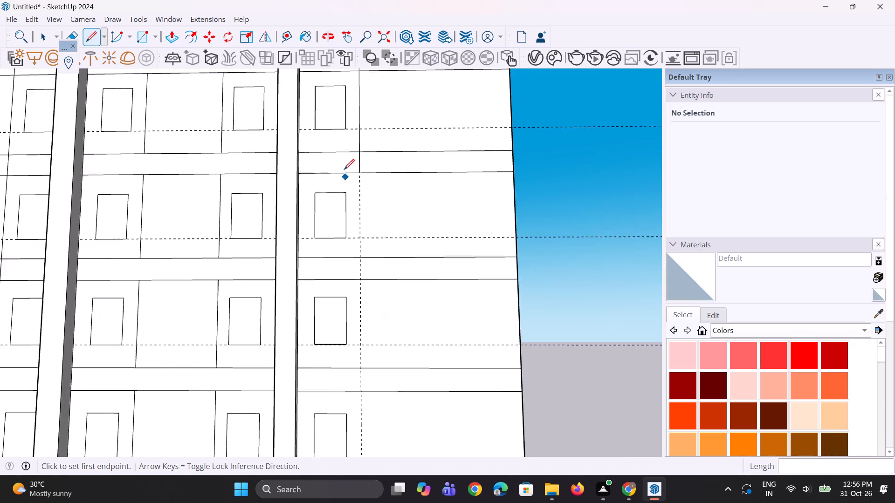
pyautogui.scroll(2, 360, 175)
pyautogui.click(360, 171)
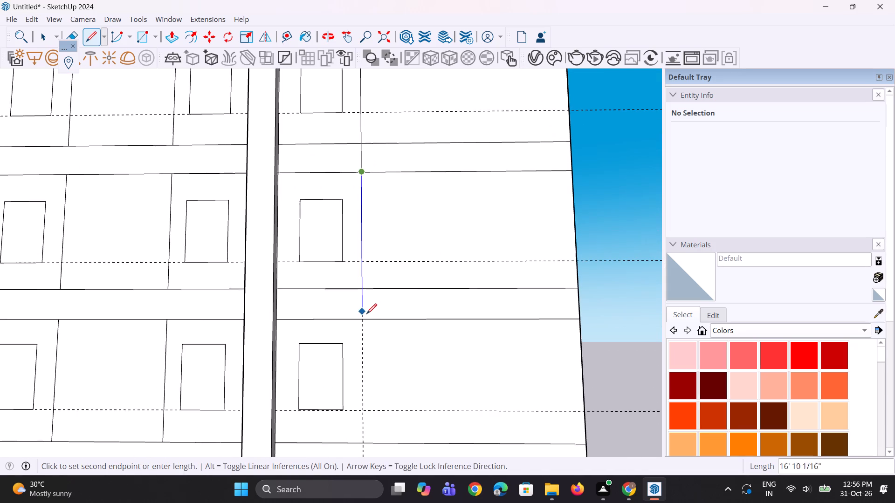
pyautogui.click(364, 317)
pyautogui.scroll(-5, 370, 246)
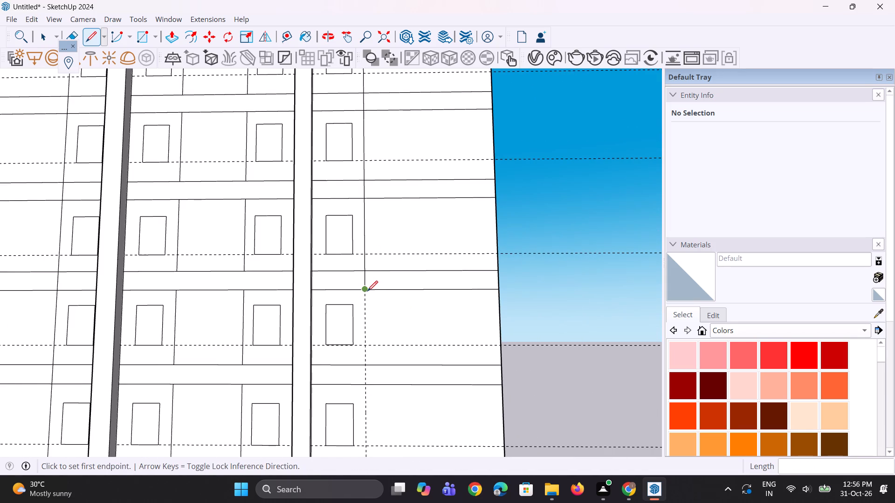
pyautogui.click(366, 291)
pyautogui.click(362, 387)
# Draw the last stretch of the dividing line along the guide, from the fourth facade band's lower edge to the second frame's lower member.
pyautogui.scroll(-5, 368, 235)
pyautogui.scroll(4, 361, 382)
pyautogui.scroll(3, 375, 313)
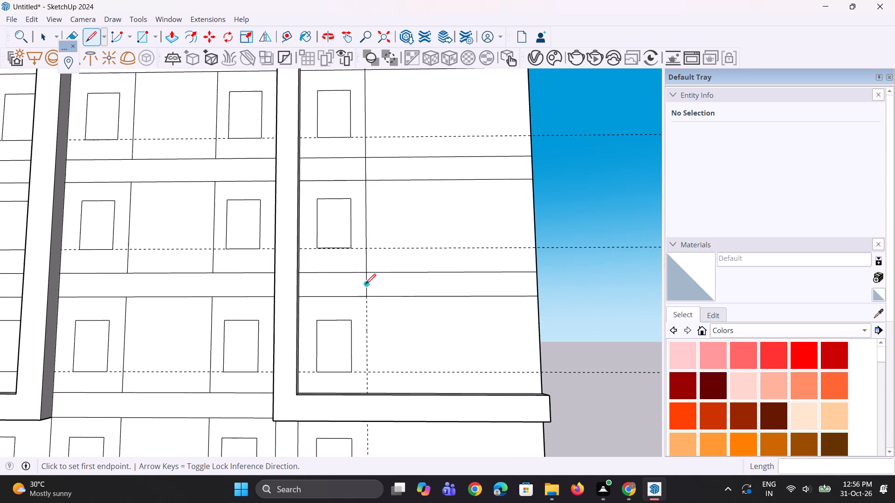
pyautogui.click(366, 299)
pyautogui.moveTo(369, 298); pyautogui.dragTo(380, 378, button='middle')
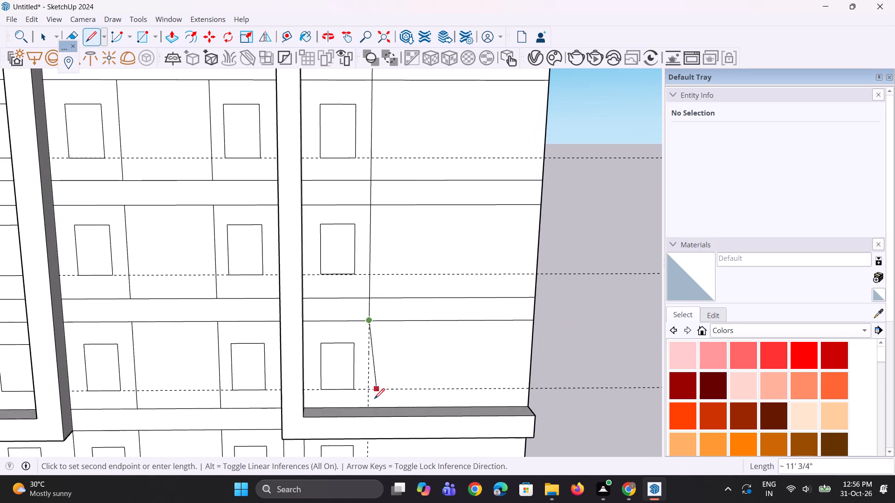
pyautogui.click(370, 409)
pyautogui.press('space')
pyautogui.press('space')
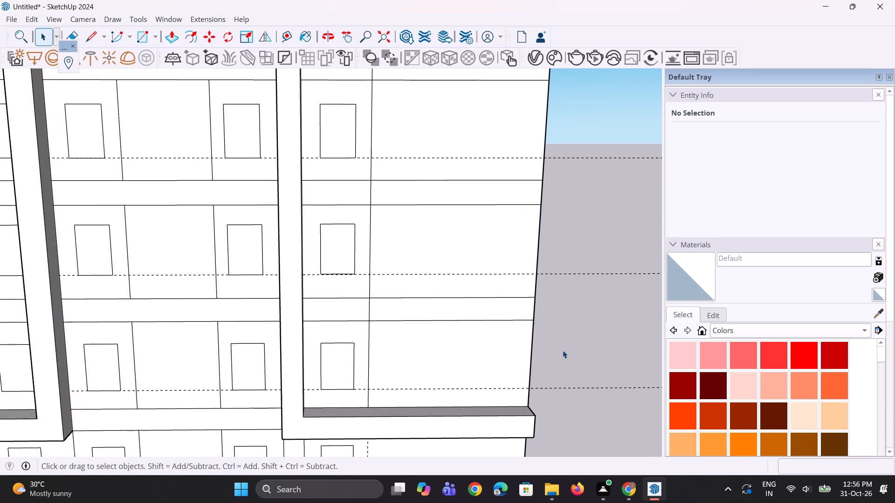
pyautogui.click(566, 350)
# Delete all construction guides from the model.
pyautogui.moveTo(397, 412); pyautogui.dragTo(375, 313, button='middle')
pyautogui.scroll(-6, 390, 327)
pyautogui.scroll(-5, 282, 242)
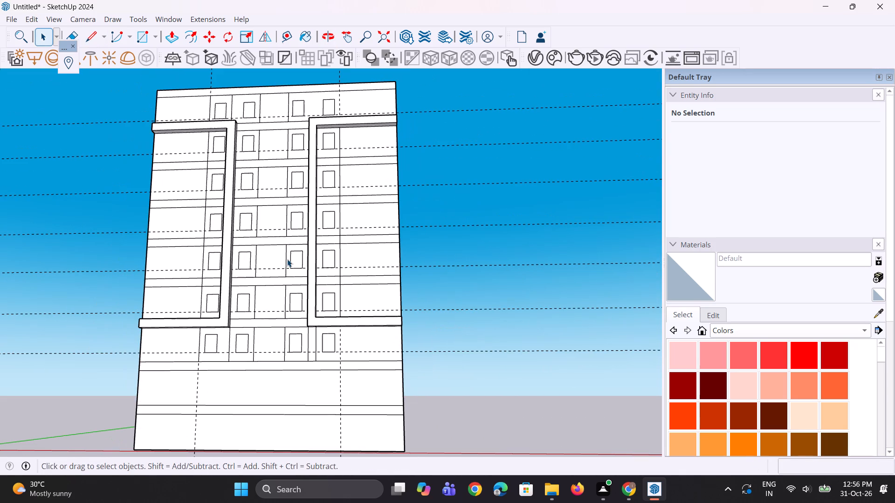
pyautogui.click(26, 19)
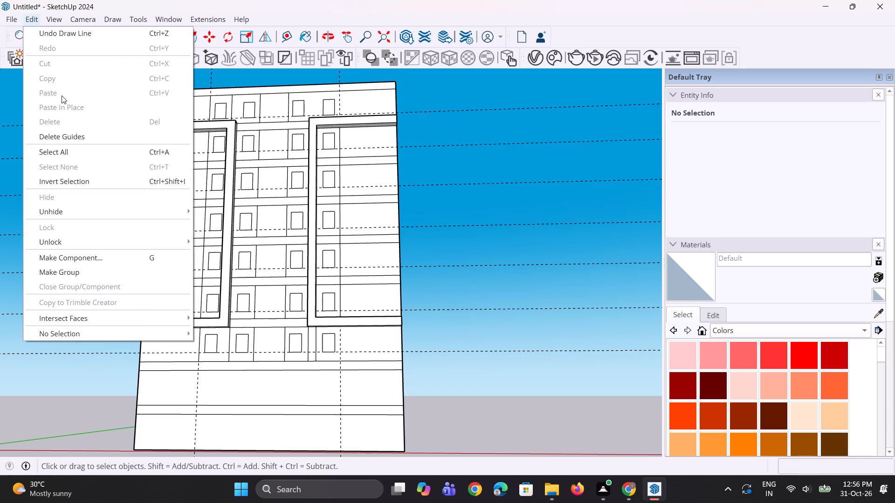
pyautogui.click(71, 133)
pyautogui.click(431, 235)
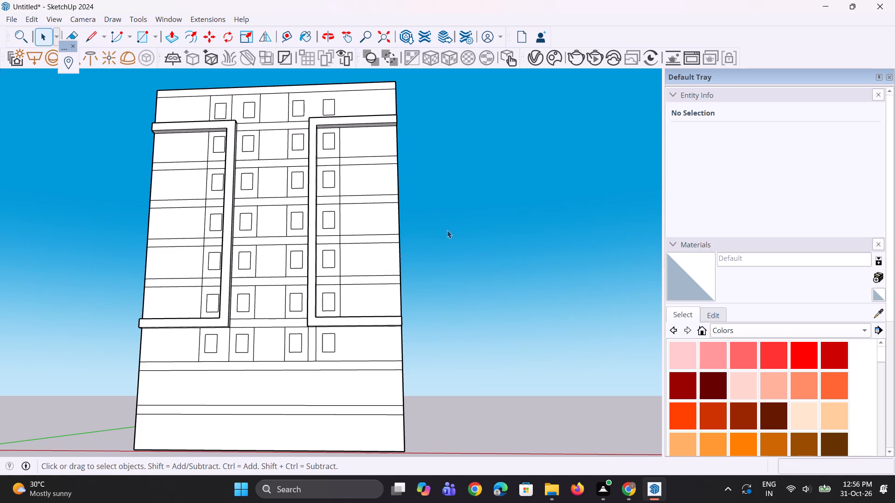
pyautogui.scroll(-4, 447, 230)
pyautogui.moveTo(429, 197); pyautogui.dragTo(423, 241, button='middle')
pyautogui.scroll(4, 383, 214)
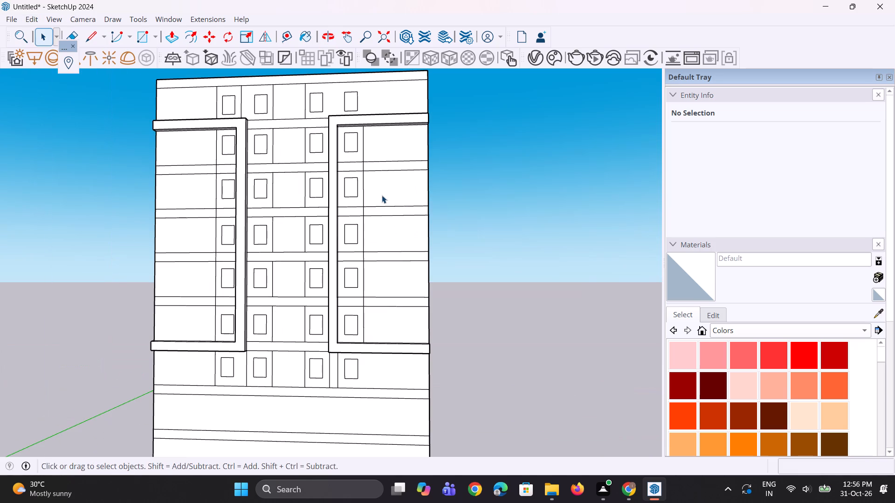
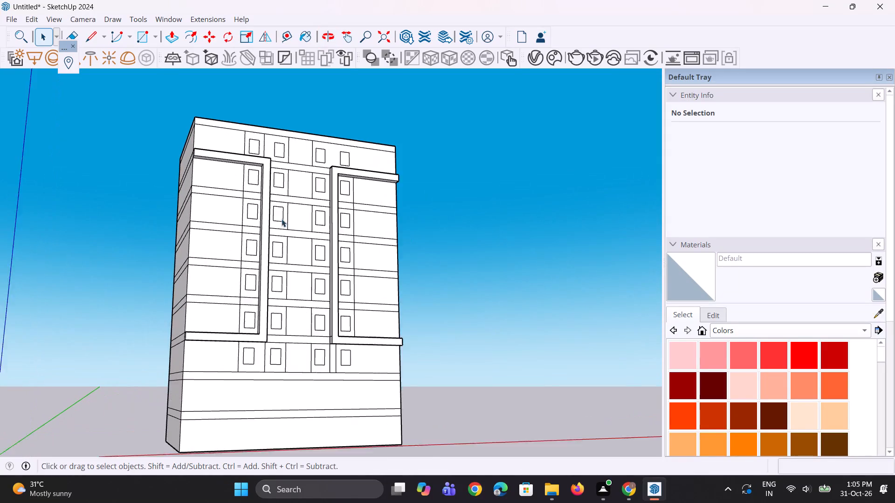
# Push/Pull the inner side face of the right frame's vertical bar slightly toward the adjacent windows.
pyautogui.scroll(2, 257, 222)
pyautogui.moveTo(246, 229); pyautogui.dragTo(253, 236, button='middle')
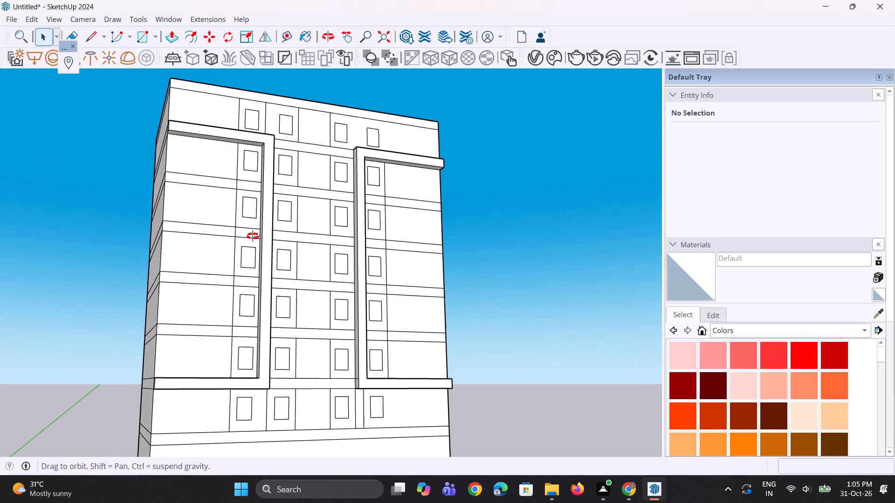
pyautogui.moveTo(253, 236); pyautogui.dragTo(282, 249, button='middle')
pyautogui.moveTo(342, 232); pyautogui.dragTo(336, 242, button='middle')
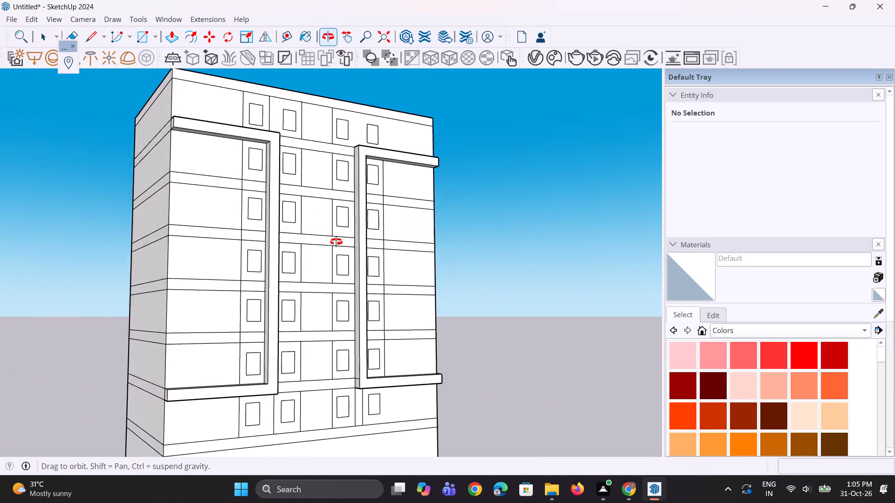
pyautogui.moveTo(336, 242); pyautogui.dragTo(268, 249, button='middle')
pyautogui.moveTo(342, 191); pyautogui.dragTo(206, 214, button='middle')
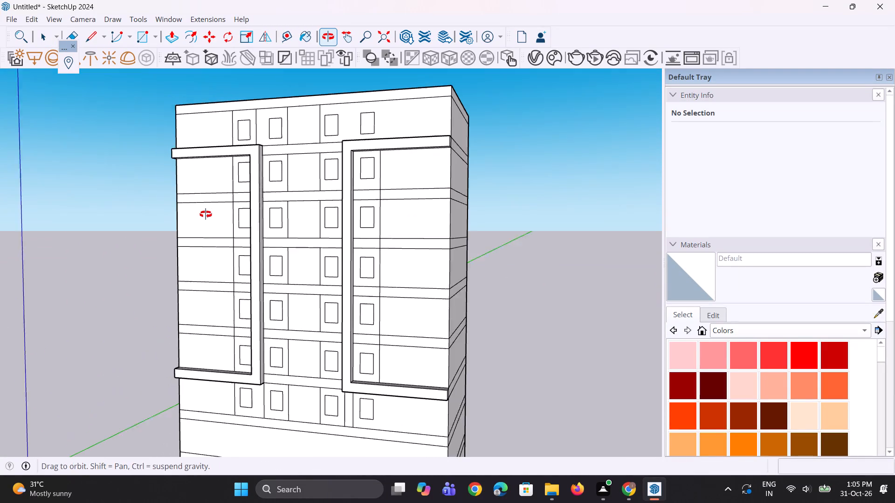
pyautogui.moveTo(206, 214); pyautogui.dragTo(205, 213, button='middle')
pyautogui.scroll(2, 239, 183)
pyautogui.scroll(2, 369, 184)
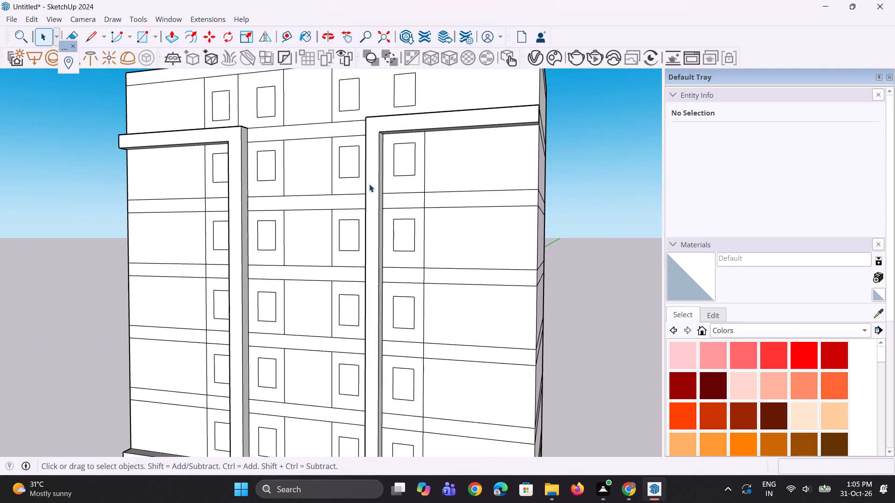
pyautogui.moveTo(389, 180); pyautogui.dragTo(350, 196, button='middle')
pyautogui.press('p')
pyautogui.scroll(1, 350, 196)
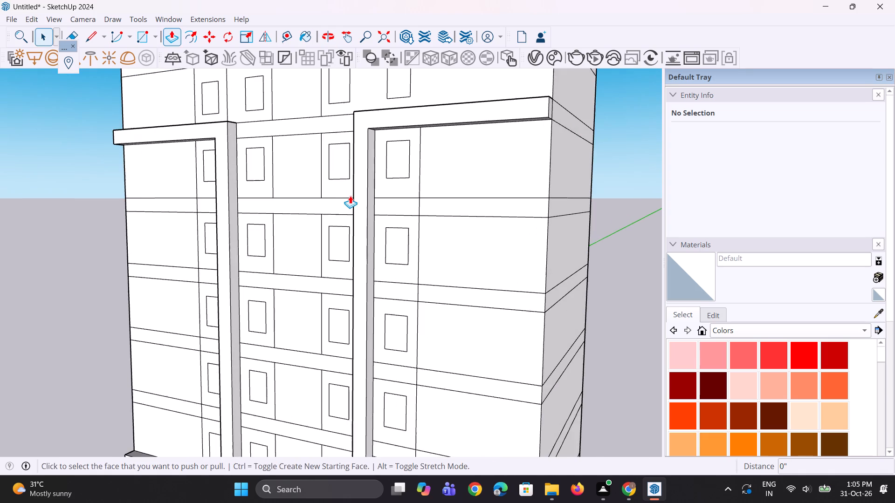
pyautogui.scroll(1, 385, 215)
pyautogui.click(370, 208)
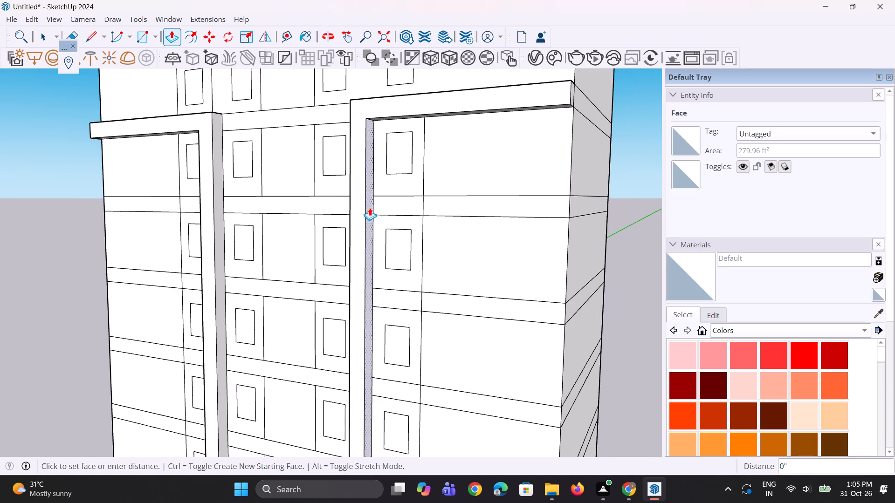
pyautogui.click(373, 209)
pyautogui.press('space')
pyautogui.press('space')
# Erase the two vertical lines between the two middle windows on the top floor of the facade.
pyautogui.scroll(-3, 283, 214)
pyautogui.moveTo(282, 208); pyautogui.dragTo(284, 207, button='middle')
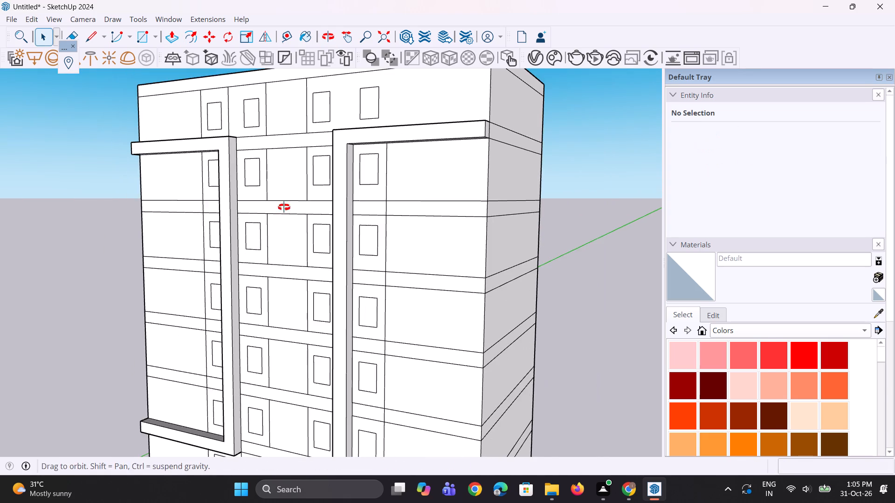
pyautogui.moveTo(284, 207); pyautogui.dragTo(355, 211, button='middle')
pyautogui.scroll(-5, 323, 247)
pyautogui.moveTo(291, 262); pyautogui.dragTo(295, 251, button='middle')
pyautogui.scroll(1, 294, 254)
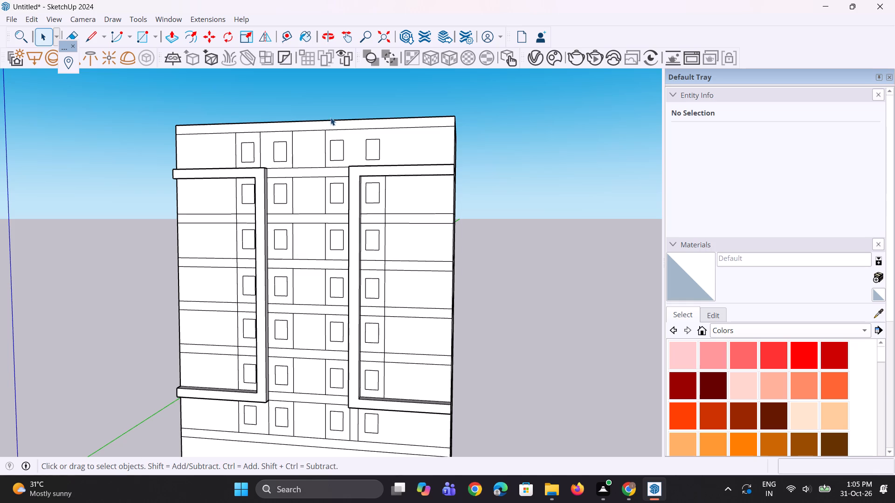
pyautogui.scroll(6, 268, 133)
pyautogui.scroll(1, 319, 154)
pyautogui.moveTo(320, 154); pyautogui.dragTo(331, 154, button='middle')
pyautogui.scroll(6, 331, 152)
pyautogui.press('r')
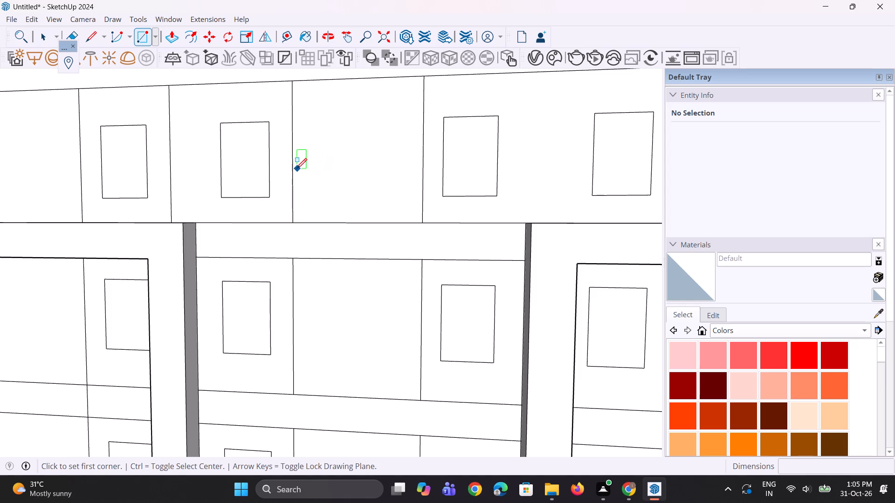
pyautogui.press('e')
pyautogui.moveTo(288, 176); pyautogui.dragTo(300, 177)
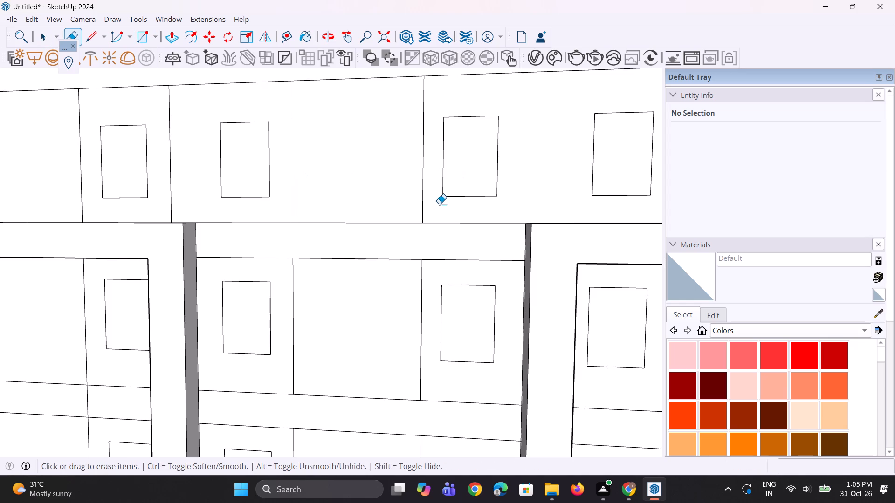
pyautogui.moveTo(439, 204); pyautogui.dragTo(412, 200)
# Erase the vertical lines between the two middle windows on the second and third floors from the top.
pyautogui.scroll(-5, 382, 137)
pyautogui.scroll(4, 344, 295)
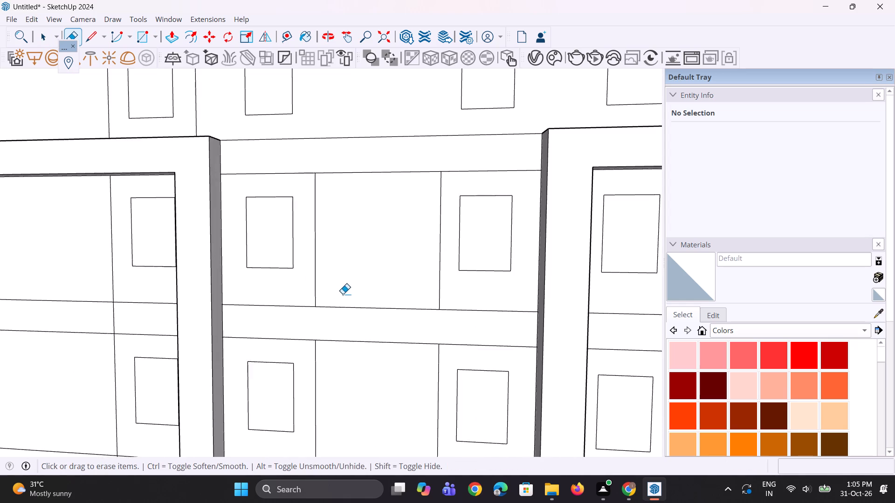
pyautogui.scroll(3, 343, 294)
pyautogui.moveTo(311, 277); pyautogui.dragTo(304, 277)
pyautogui.moveTo(470, 257); pyautogui.dragTo(481, 261)
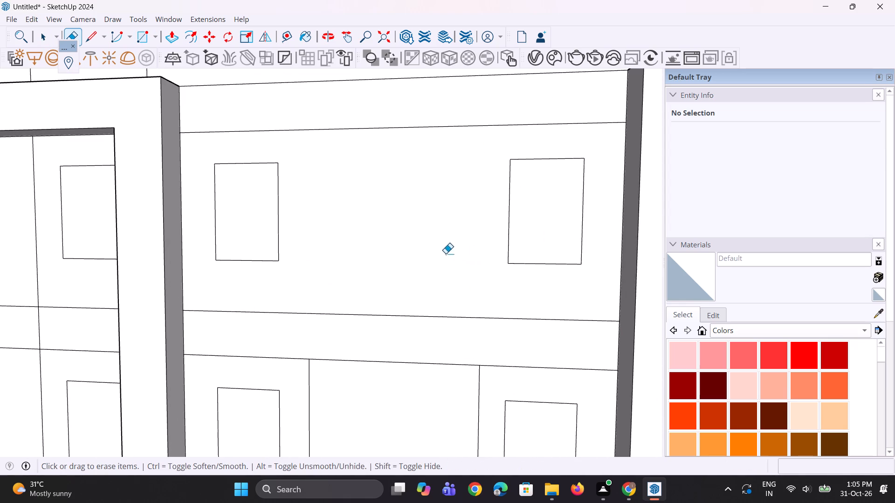
pyautogui.scroll(-4, 427, 251)
pyautogui.scroll(3, 330, 462)
pyautogui.scroll(3, 361, 380)
pyautogui.moveTo(347, 381); pyautogui.dragTo(343, 379)
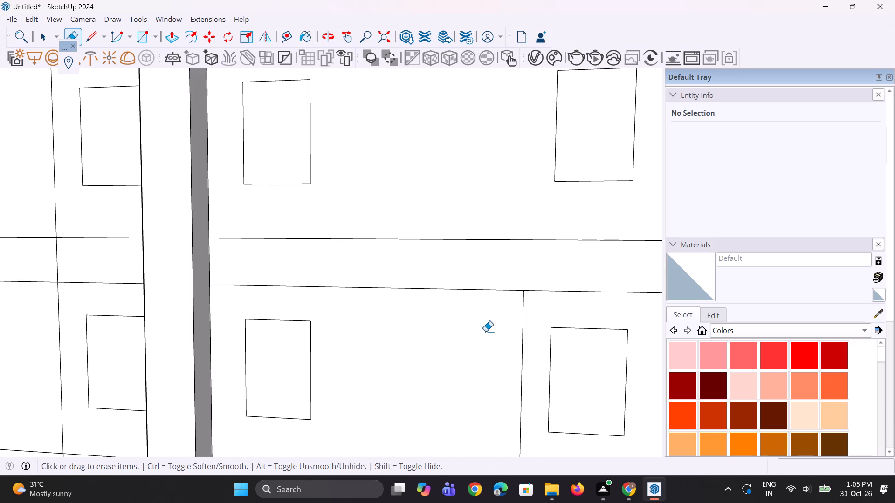
pyautogui.moveTo(507, 340); pyautogui.dragTo(523, 350)
# Erase the two vertical lines between the middle windows on the fourth floor from the top.
pyautogui.scroll(-4, 460, 306)
pyautogui.scroll(-5, 403, 263)
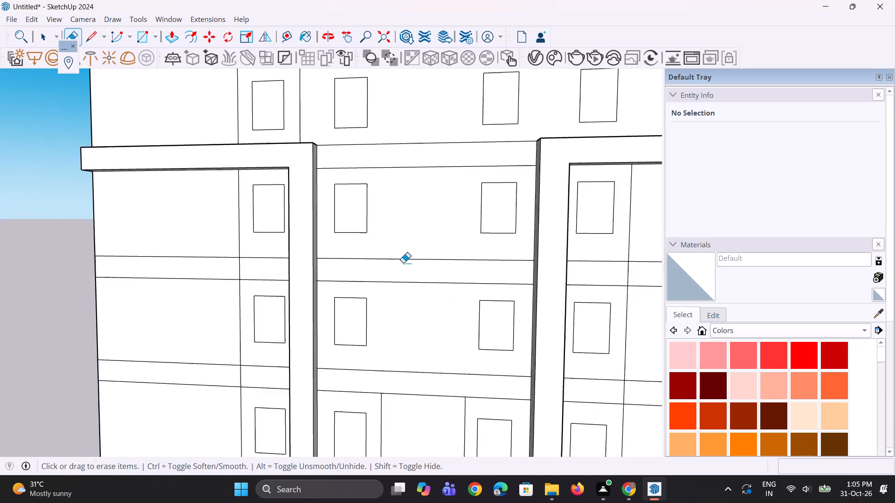
pyautogui.scroll(-10, 395, 256)
pyautogui.scroll(4, 400, 401)
pyautogui.scroll(8, 386, 288)
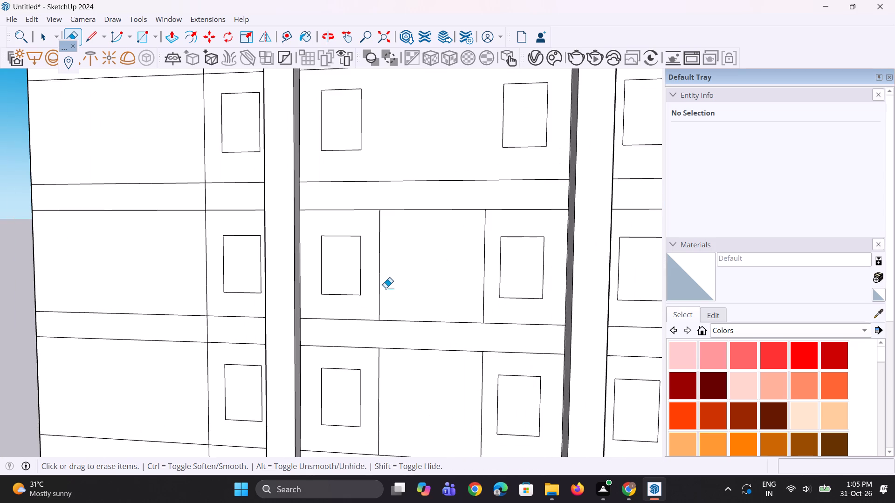
pyautogui.moveTo(386, 288); pyautogui.dragTo(373, 288)
pyautogui.moveTo(465, 286); pyautogui.dragTo(484, 304)
# Erase the two vertical lines between the middle windows on the fifth floor from the top.
pyautogui.scroll(-5, 434, 251)
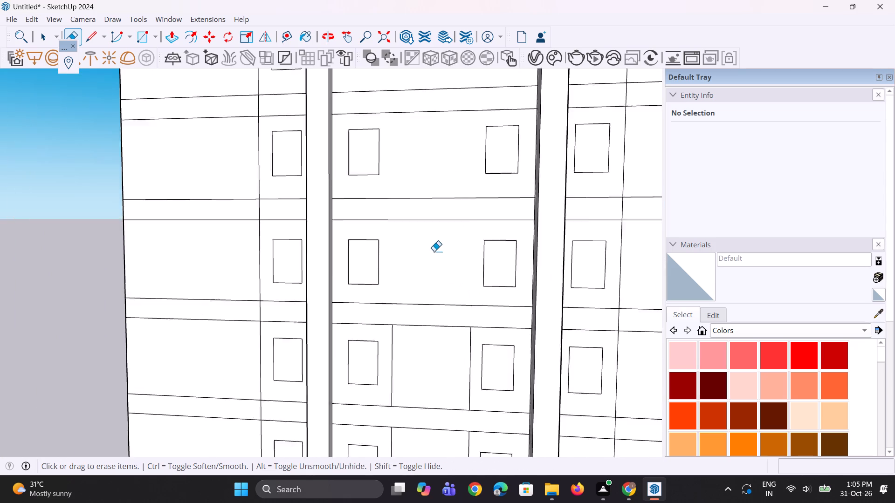
pyautogui.scroll(-4, 385, 218)
pyautogui.scroll(8, 403, 338)
pyautogui.moveTo(391, 310); pyautogui.dragTo(385, 307)
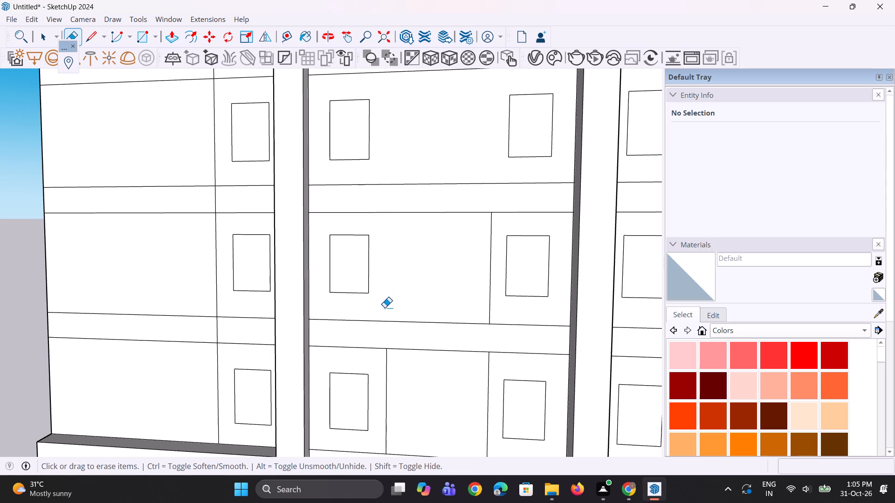
pyautogui.click(492, 305)
pyautogui.moveTo(493, 305); pyautogui.dragTo(488, 306)
pyautogui.scroll(-2, 379, 270)
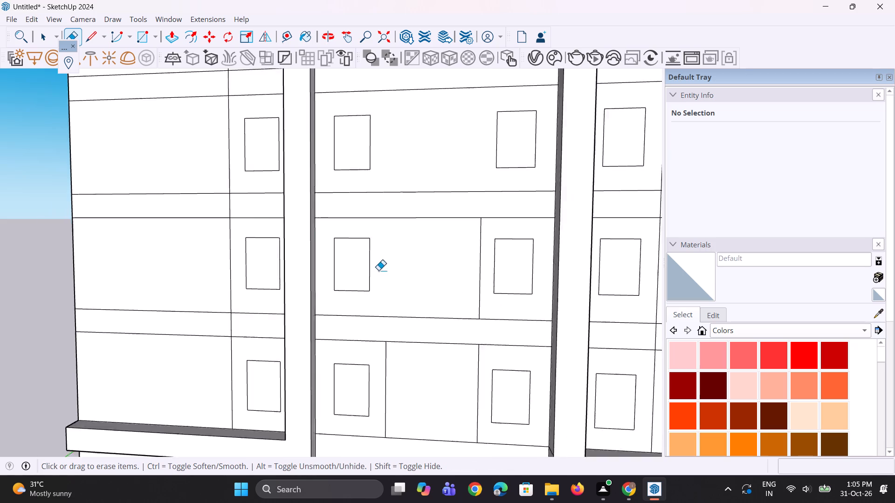
pyautogui.scroll(6, 432, 274)
pyautogui.moveTo(476, 303); pyautogui.dragTo(495, 311)
# Erase the vertical lines between the middle windows on the two lowest window floors.
pyautogui.scroll(-3, 394, 250)
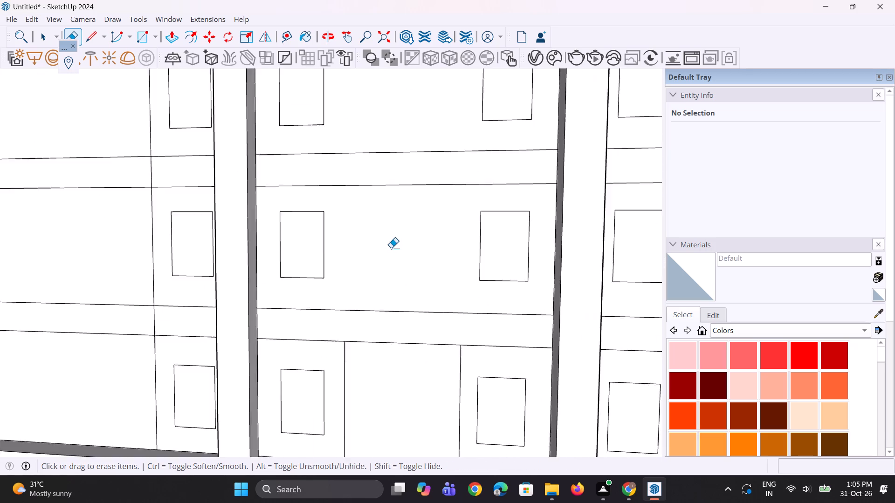
pyautogui.scroll(-8, 391, 248)
pyautogui.scroll(11, 405, 347)
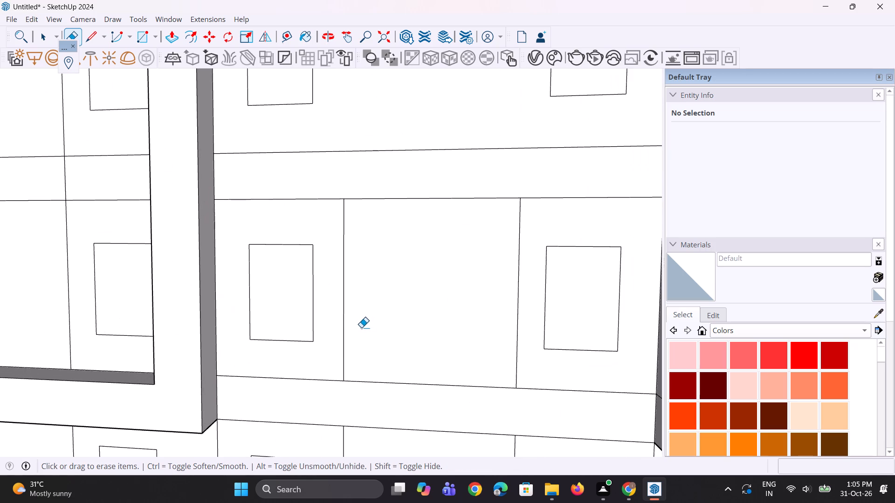
pyautogui.moveTo(361, 327); pyautogui.dragTo(340, 321)
pyautogui.click(521, 311)
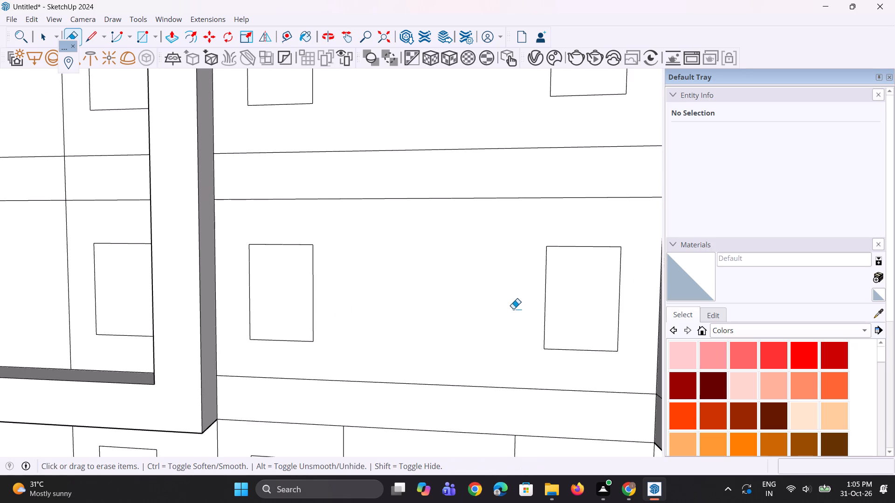
pyautogui.scroll(-3, 399, 258)
pyautogui.scroll(3, 404, 392)
pyautogui.moveTo(338, 405); pyautogui.dragTo(348, 406)
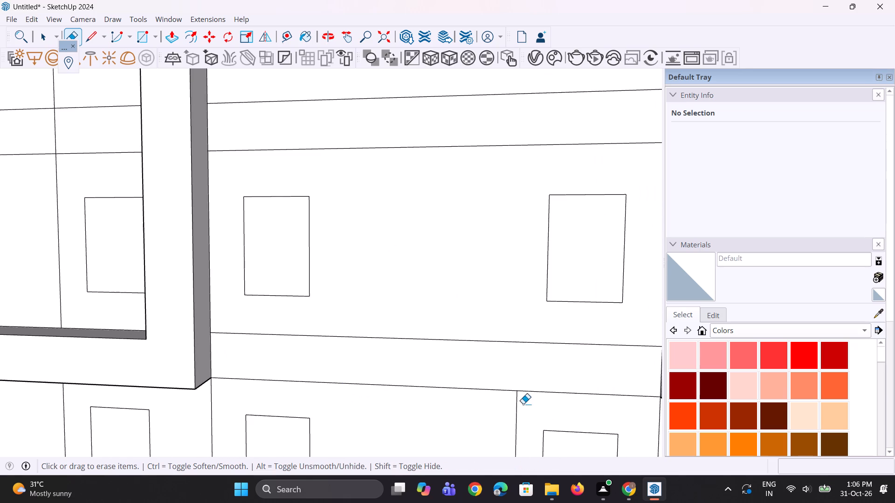
pyautogui.moveTo(523, 410); pyautogui.dragTo(509, 411)
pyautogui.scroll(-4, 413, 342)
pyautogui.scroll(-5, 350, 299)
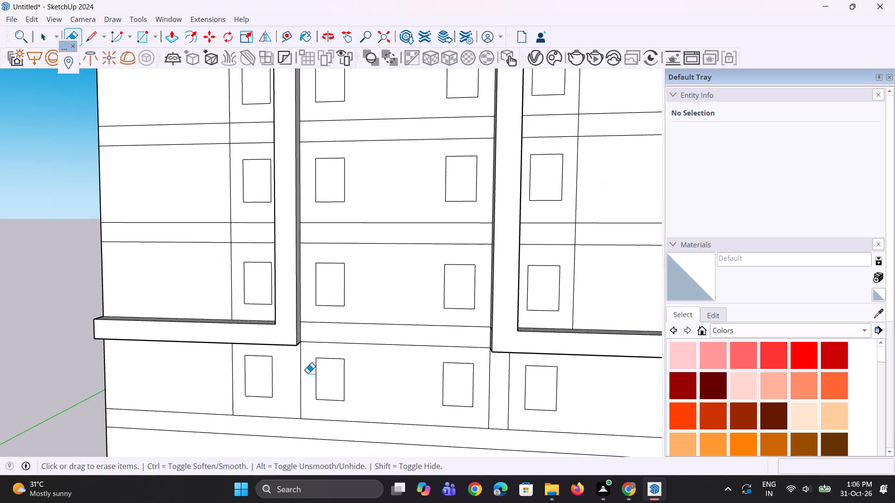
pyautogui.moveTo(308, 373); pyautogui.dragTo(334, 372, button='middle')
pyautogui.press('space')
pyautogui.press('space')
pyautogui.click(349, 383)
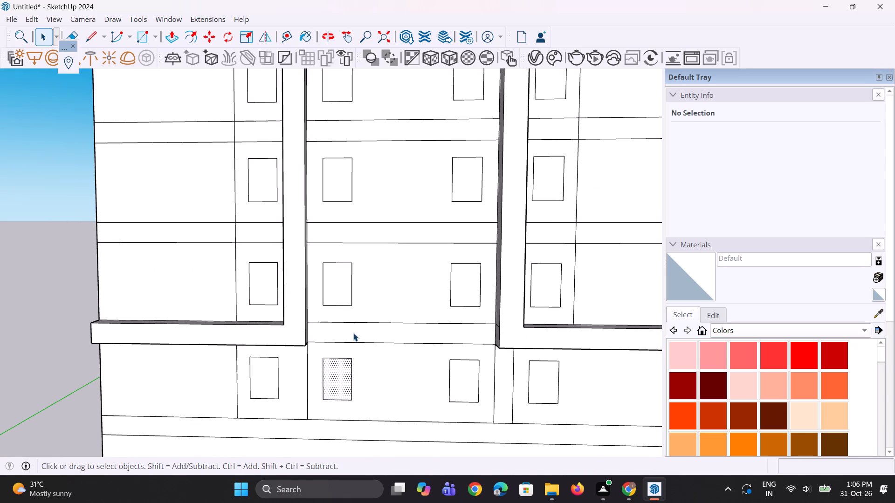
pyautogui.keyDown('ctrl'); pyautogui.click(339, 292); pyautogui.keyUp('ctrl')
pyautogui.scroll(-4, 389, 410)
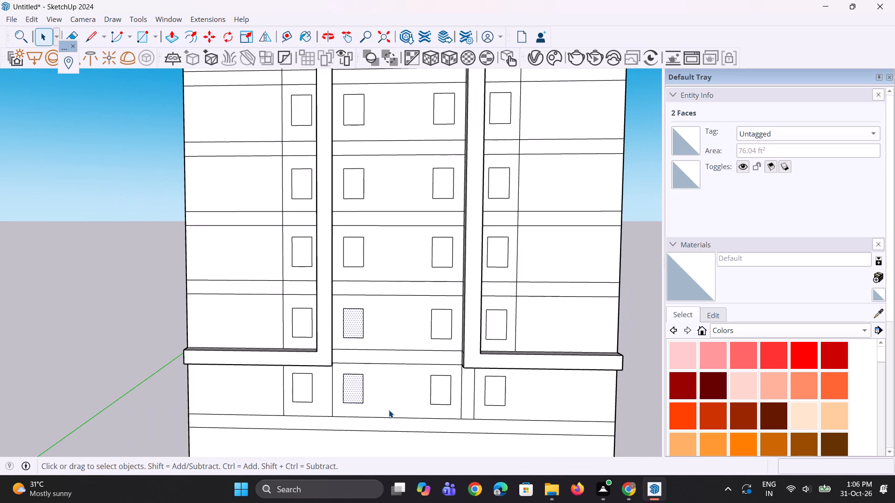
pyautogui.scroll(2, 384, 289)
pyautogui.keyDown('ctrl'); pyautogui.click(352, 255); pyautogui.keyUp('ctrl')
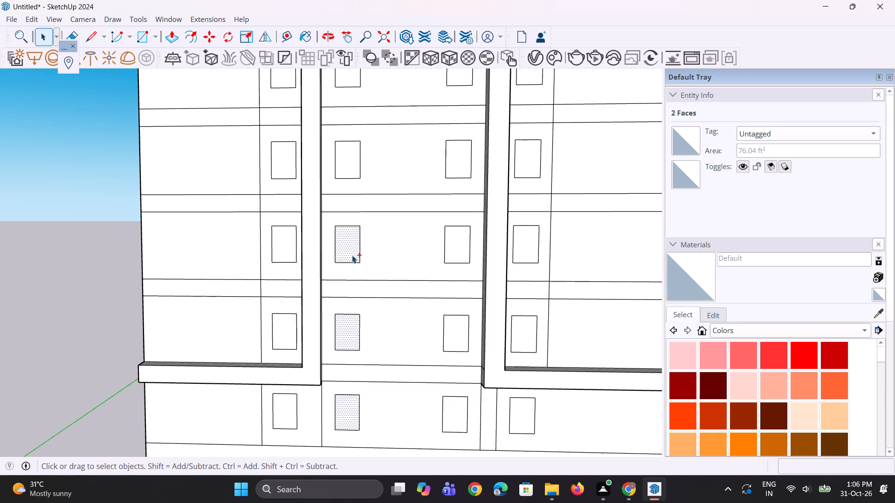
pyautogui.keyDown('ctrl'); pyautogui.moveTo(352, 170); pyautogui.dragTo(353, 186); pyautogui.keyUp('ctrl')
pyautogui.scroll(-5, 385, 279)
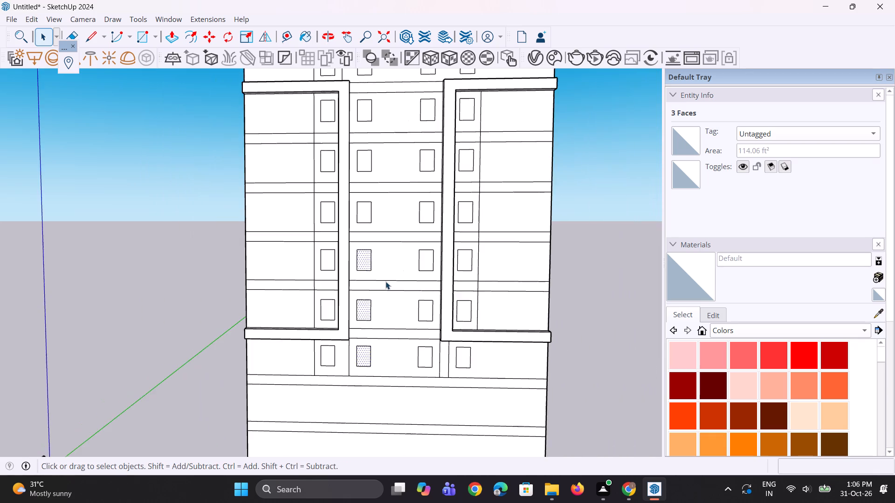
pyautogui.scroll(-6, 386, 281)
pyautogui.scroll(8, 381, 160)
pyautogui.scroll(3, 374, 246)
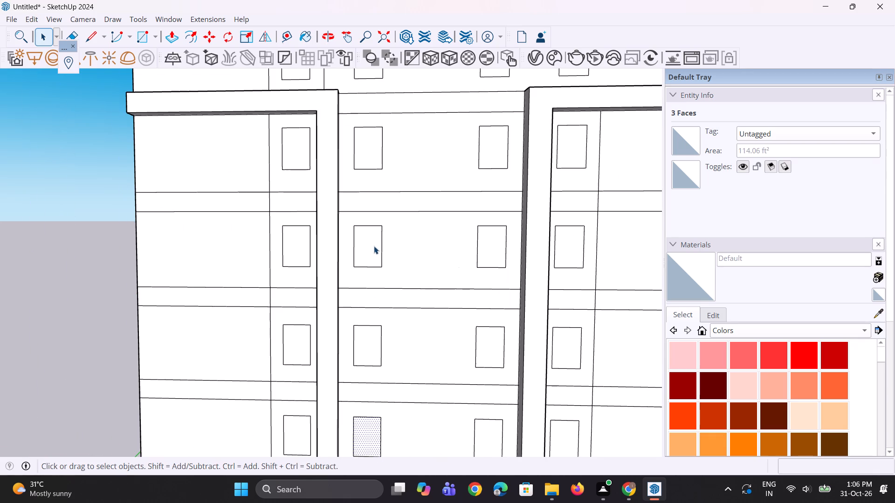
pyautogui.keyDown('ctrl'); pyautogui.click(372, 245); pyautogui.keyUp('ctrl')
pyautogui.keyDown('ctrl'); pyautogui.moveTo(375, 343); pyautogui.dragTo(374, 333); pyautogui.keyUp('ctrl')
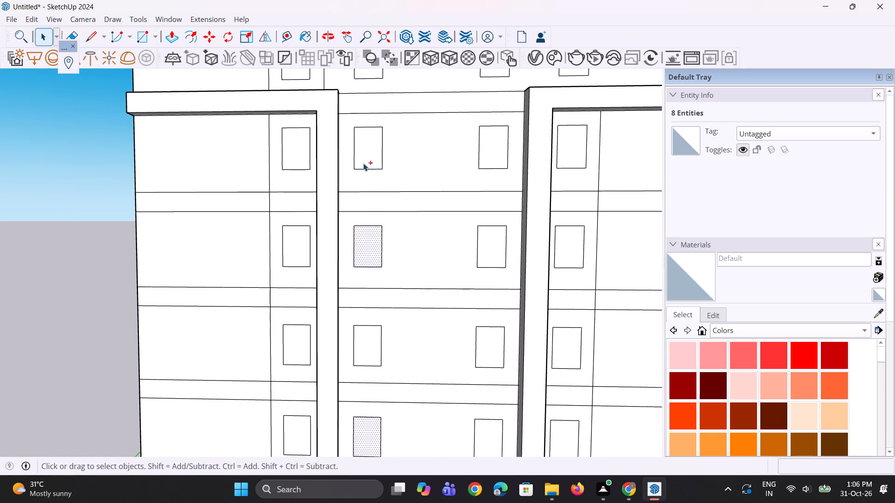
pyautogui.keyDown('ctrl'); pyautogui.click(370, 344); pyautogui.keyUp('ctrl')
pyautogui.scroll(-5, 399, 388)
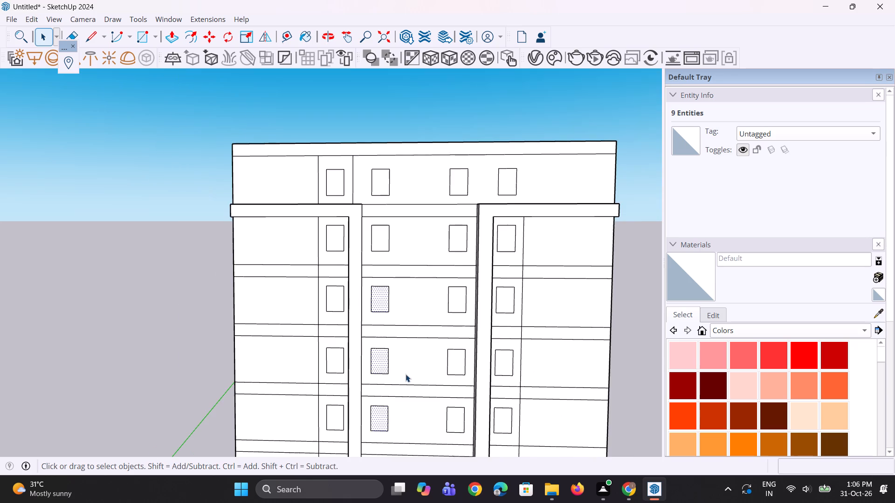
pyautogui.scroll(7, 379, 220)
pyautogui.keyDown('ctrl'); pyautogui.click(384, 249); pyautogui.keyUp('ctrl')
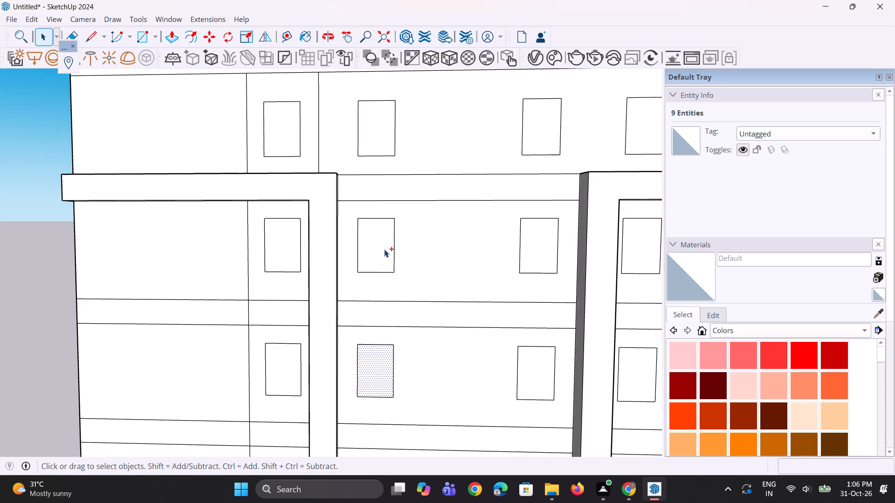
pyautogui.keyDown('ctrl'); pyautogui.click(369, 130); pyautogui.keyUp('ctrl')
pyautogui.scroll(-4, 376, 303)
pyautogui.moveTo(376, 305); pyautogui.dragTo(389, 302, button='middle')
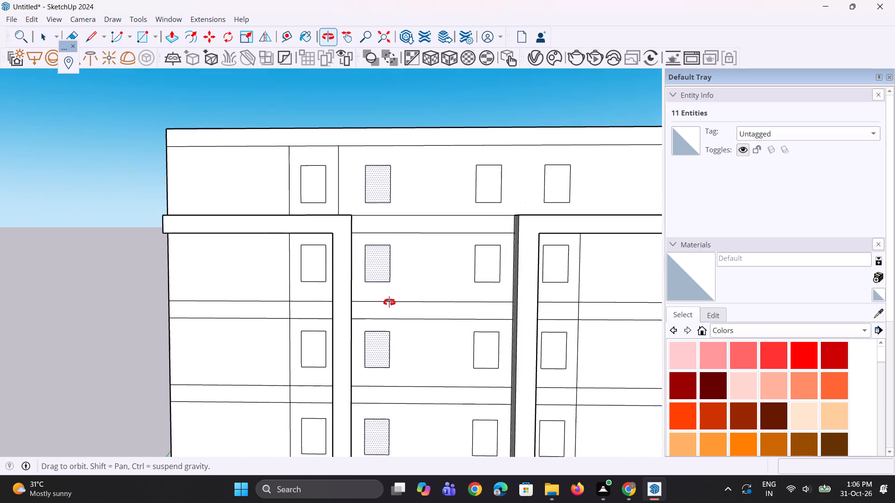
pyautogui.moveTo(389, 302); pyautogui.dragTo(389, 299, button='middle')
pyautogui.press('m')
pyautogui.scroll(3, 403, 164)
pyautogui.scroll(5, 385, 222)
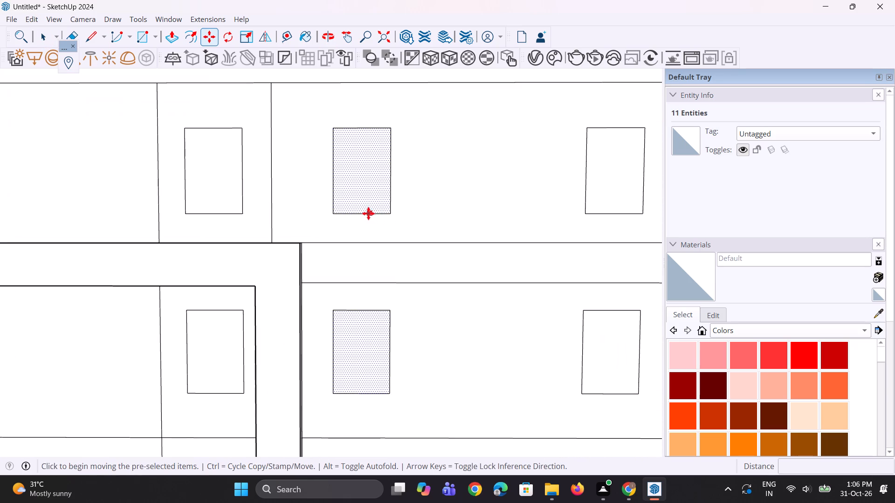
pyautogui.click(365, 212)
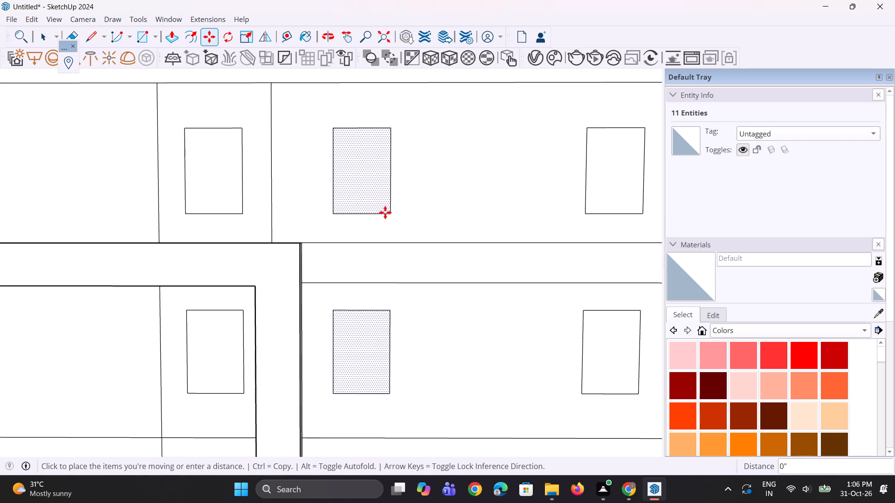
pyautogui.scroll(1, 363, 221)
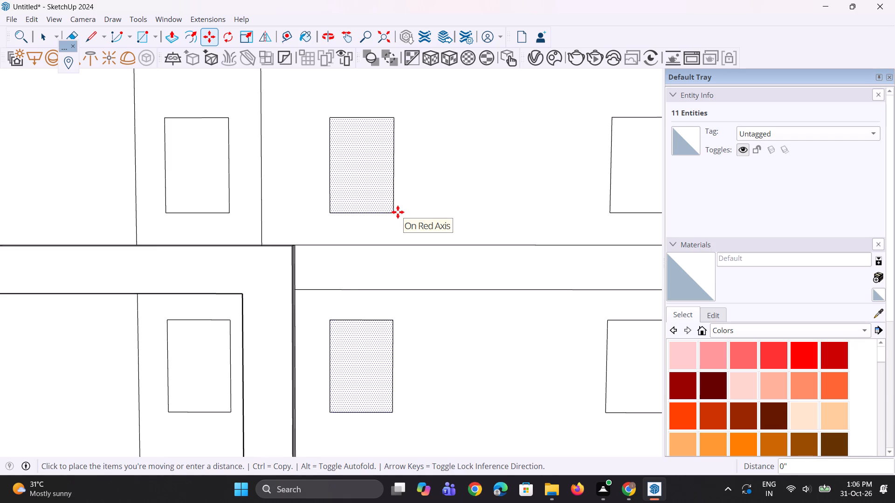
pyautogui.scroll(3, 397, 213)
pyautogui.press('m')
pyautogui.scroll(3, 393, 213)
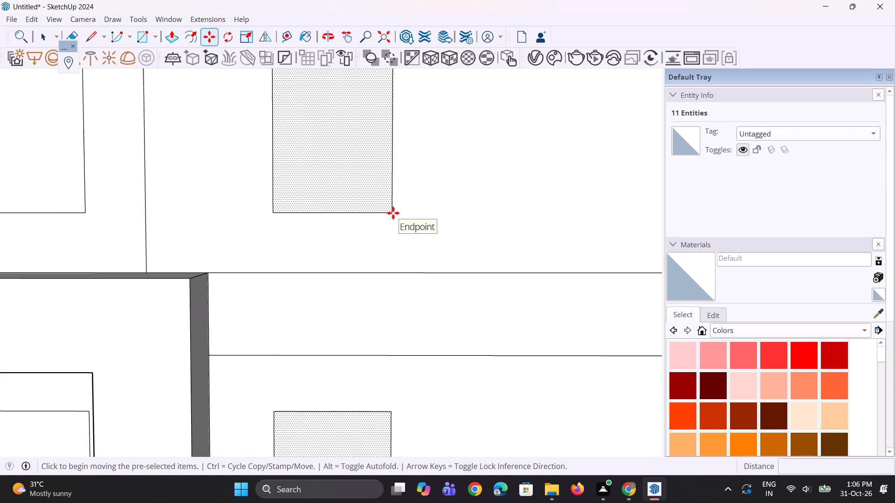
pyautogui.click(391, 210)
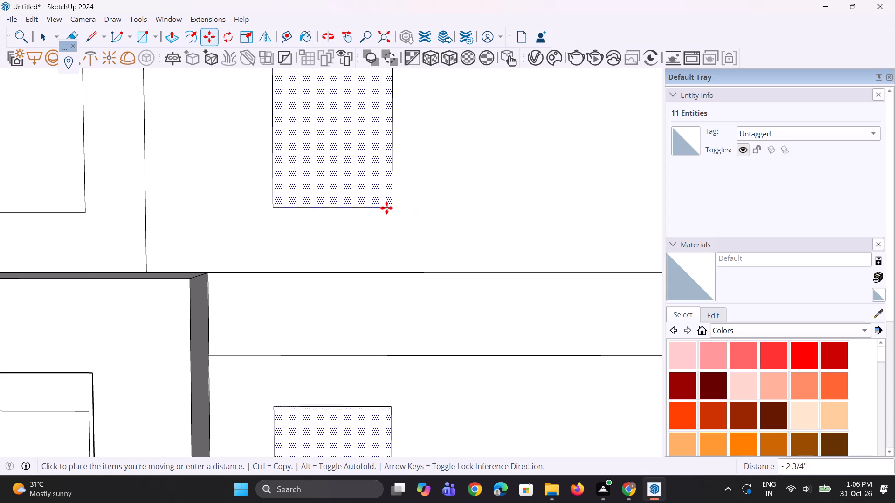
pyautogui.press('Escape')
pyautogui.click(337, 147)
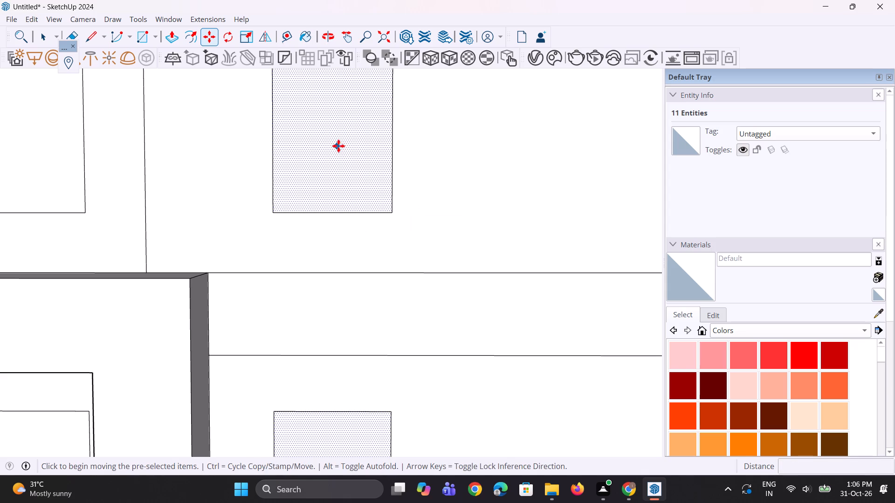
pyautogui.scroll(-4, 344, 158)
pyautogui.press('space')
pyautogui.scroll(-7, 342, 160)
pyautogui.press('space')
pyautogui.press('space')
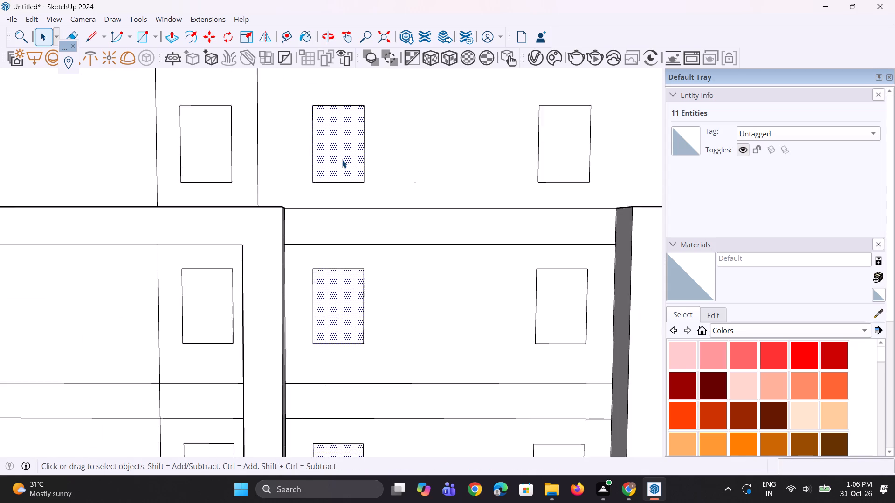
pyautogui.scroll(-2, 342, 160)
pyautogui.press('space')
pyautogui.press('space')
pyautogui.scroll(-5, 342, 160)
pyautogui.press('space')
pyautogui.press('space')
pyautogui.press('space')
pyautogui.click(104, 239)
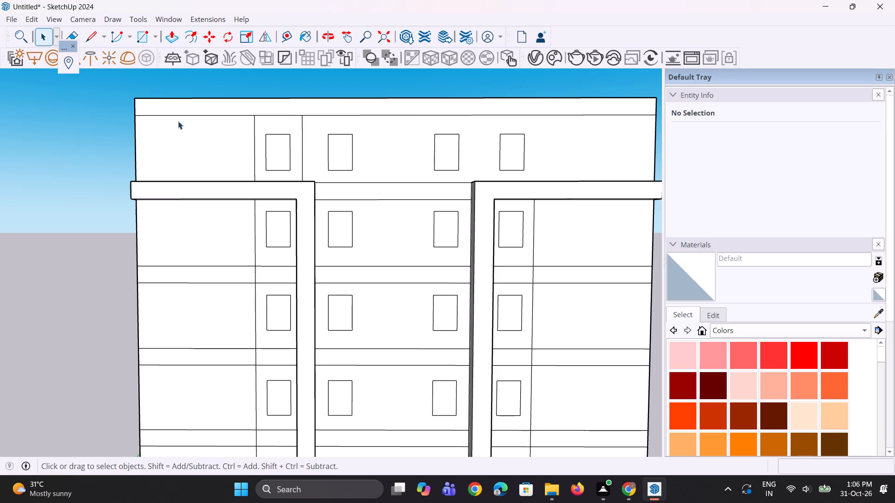
# Move all seven windows of the left middle column about 1' 4" along the red axis toward the facade's centre.
pyautogui.scroll(1, 215, 153)
pyautogui.scroll(2, 330, 167)
pyautogui.click(359, 156)
pyautogui.keyDown('shift'); pyautogui.click(352, 258); pyautogui.keyUp('shift')
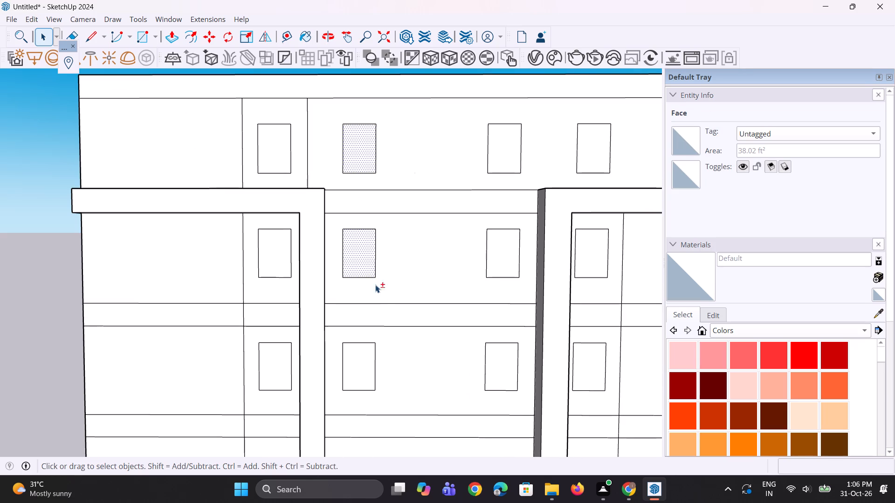
pyautogui.keyDown('shift'); pyautogui.click(358, 358); pyautogui.keyUp('shift')
pyautogui.scroll(-11, 374, 160)
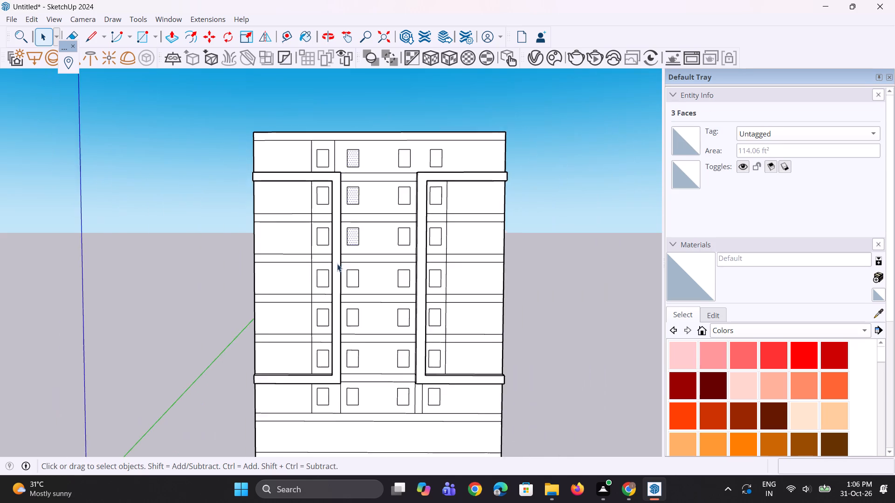
pyautogui.scroll(5, 337, 347)
pyautogui.scroll(4, 374, 245)
pyautogui.keyDown('shift'); pyautogui.click(355, 232); pyautogui.keyUp('shift')
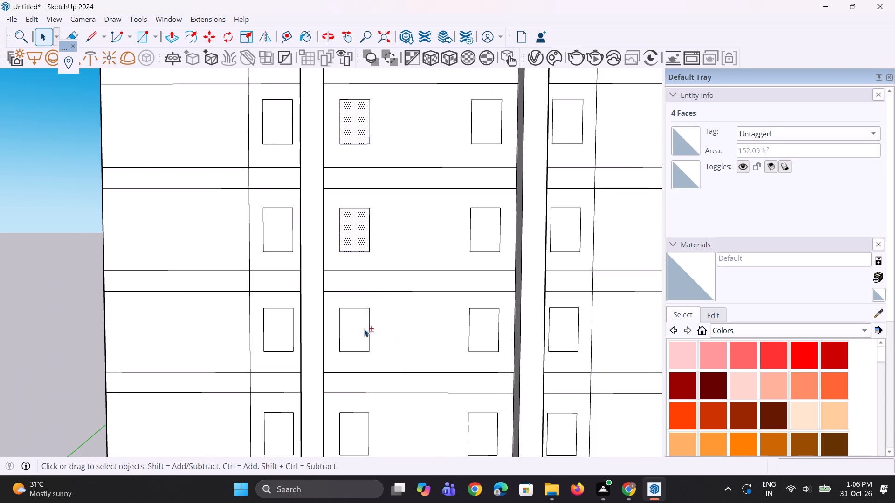
pyautogui.keyDown('shift'); pyautogui.moveTo(361, 326); pyautogui.dragTo(362, 332); pyautogui.keyUp('shift')
pyautogui.keyDown('shift'); pyautogui.click(358, 436); pyautogui.keyUp('shift')
pyautogui.scroll(-9, 394, 258)
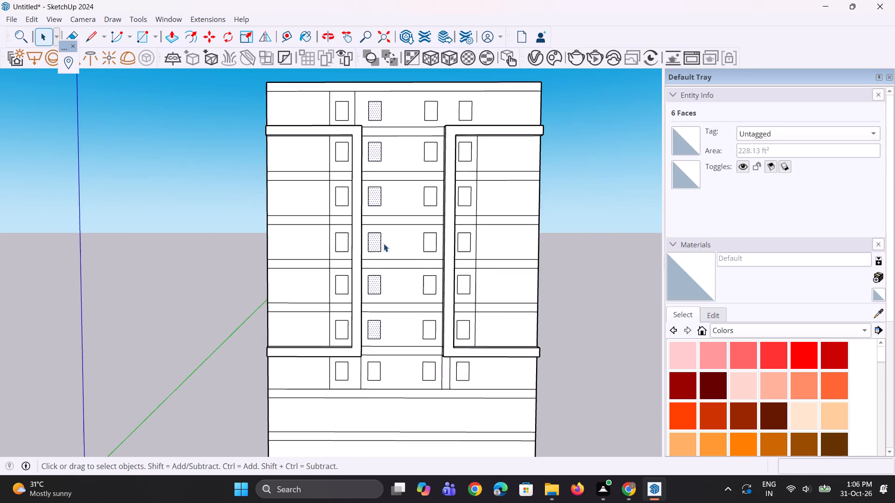
pyautogui.scroll(3, 311, 479)
pyautogui.scroll(6, 368, 405)
pyautogui.keyDown('ctrl'); pyautogui.click(387, 352); pyautogui.keyUp('ctrl')
pyautogui.scroll(8, 380, 362)
pyautogui.press('m')
pyautogui.click(379, 360)
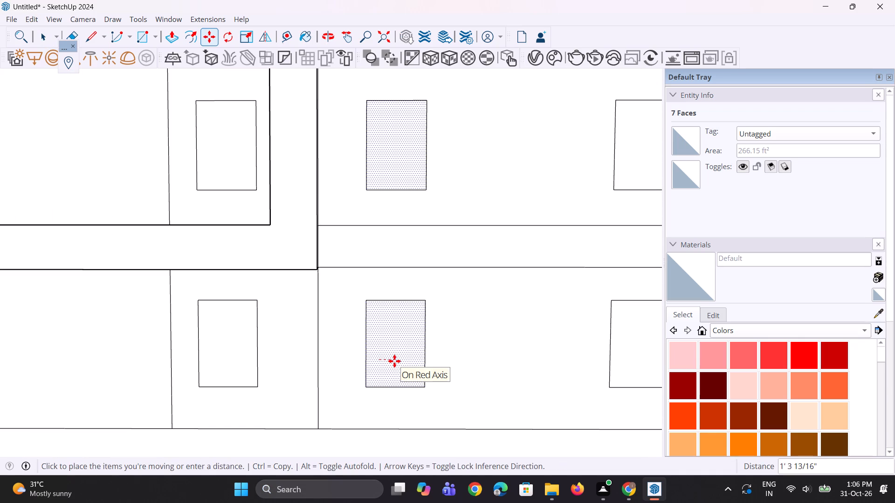
pyautogui.click(394, 361)
pyautogui.scroll(-11, 308, 421)
pyautogui.press('space')
pyautogui.scroll(3, 431, 384)
pyautogui.press('space')
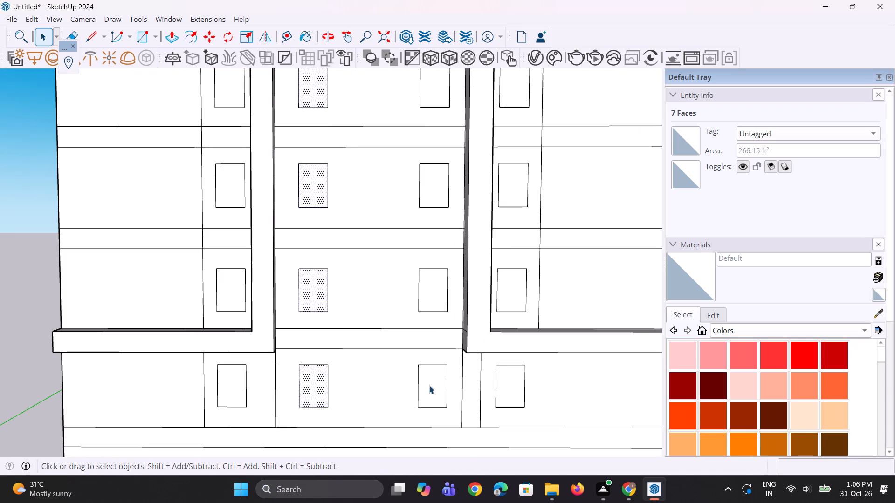
# Move all seven windows of the right middle column about 1 ft toward the facade's centre, and clear the selection.
pyautogui.click(429, 386)
pyautogui.scroll(3, 451, 290)
pyautogui.keyDown('ctrl'); pyautogui.click(425, 290); pyautogui.keyUp('ctrl')
pyautogui.keyDown('ctrl'); pyautogui.click(435, 149); pyautogui.keyUp('ctrl')
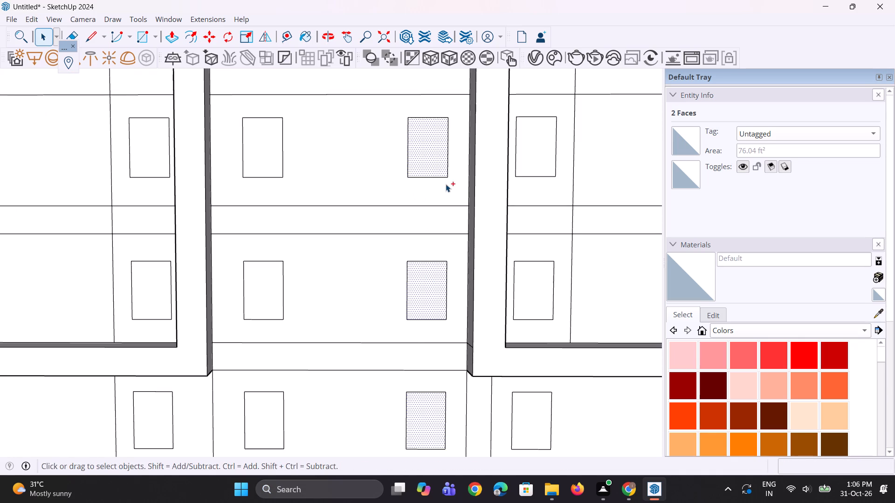
pyautogui.scroll(-14, 423, 326)
pyautogui.scroll(3, 435, 218)
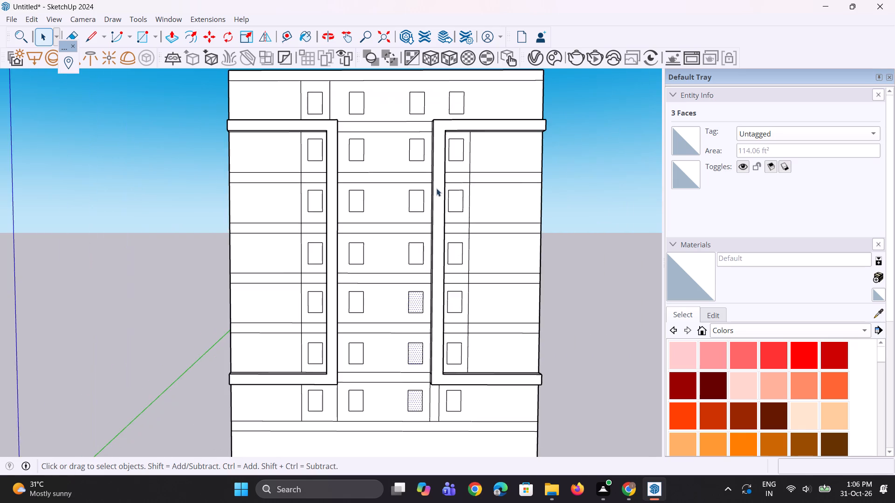
pyautogui.scroll(4, 423, 109)
pyautogui.keyDown('ctrl'); pyautogui.click(415, 107); pyautogui.keyUp('ctrl')
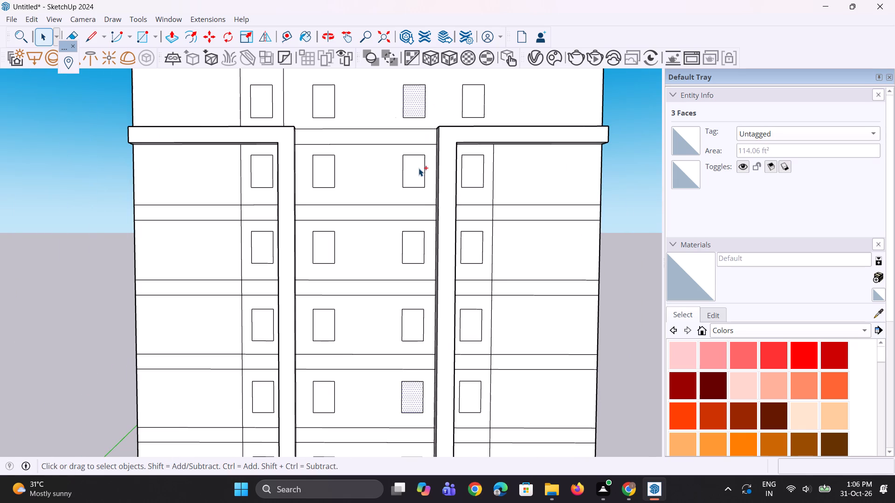
pyautogui.keyDown('ctrl'); pyautogui.click(419, 168); pyautogui.keyUp('ctrl')
pyautogui.keyDown('ctrl'); pyautogui.click(414, 254); pyautogui.keyUp('ctrl')
pyautogui.keyDown('ctrl'); pyautogui.click(418, 321); pyautogui.keyUp('ctrl')
pyautogui.scroll(5, 418, 357)
pyautogui.press('m')
pyautogui.scroll(3, 415, 321)
pyautogui.click(414, 313)
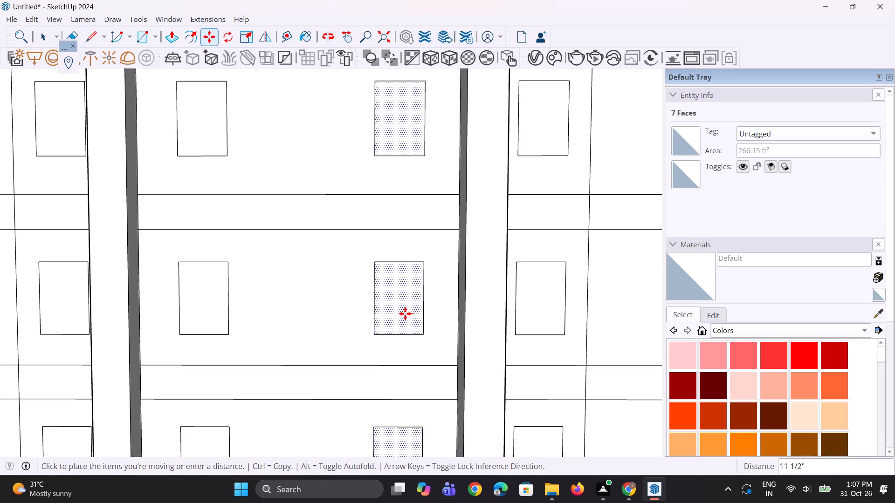
pyautogui.click(402, 313)
pyautogui.scroll(-10, 331, 315)
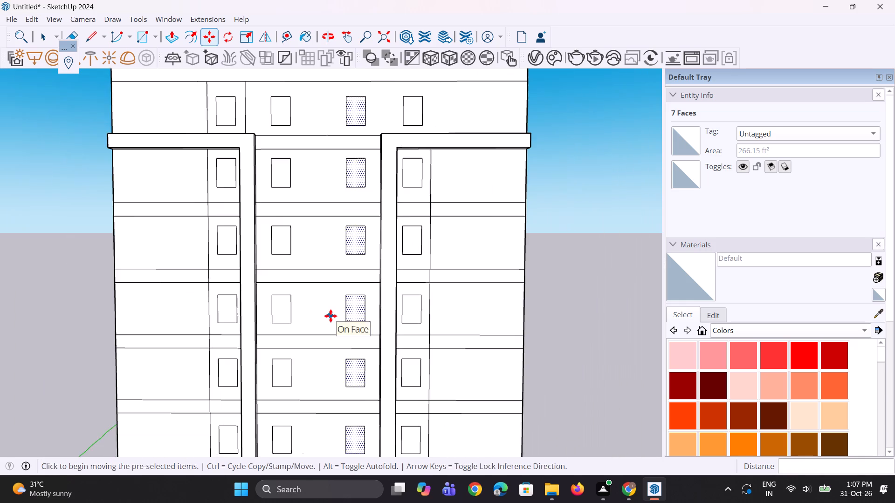
pyautogui.moveTo(330, 317); pyautogui.dragTo(330, 295, button='middle')
pyautogui.press('space')
pyautogui.press('space')
pyautogui.click(585, 302)
# Copy the top floor's leftmost window face about 41' 2" along the red axis, clear of the building's left side.
pyautogui.scroll(-4, 421, 298)
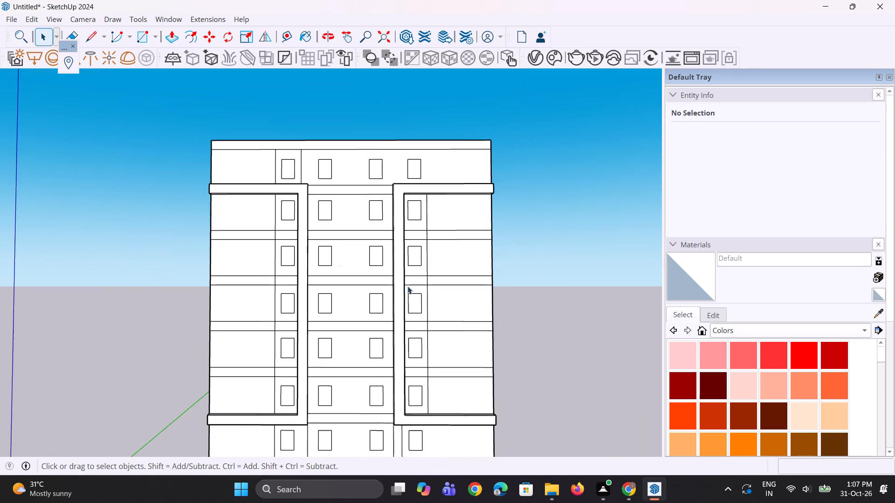
pyautogui.moveTo(346, 252); pyautogui.dragTo(346, 265, button='middle')
pyautogui.scroll(-3, 374, 276)
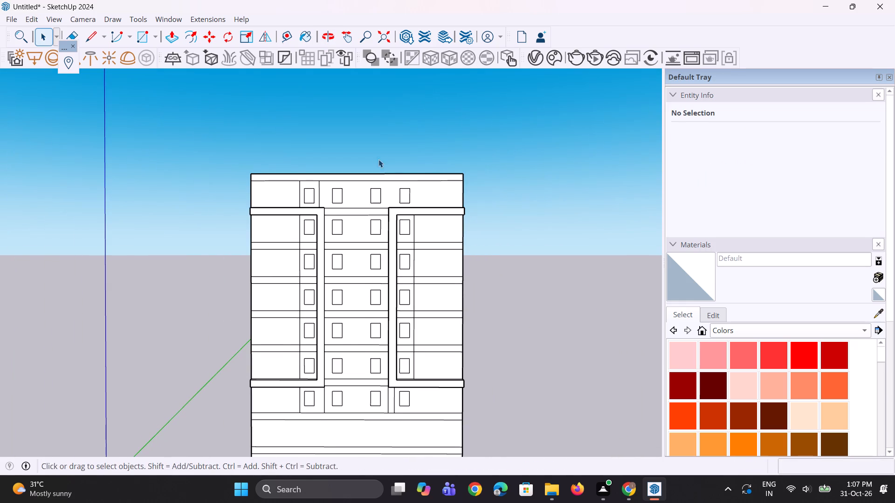
pyautogui.scroll(9, 378, 155)
pyautogui.scroll(1, 306, 218)
pyautogui.middleClick(306, 218)
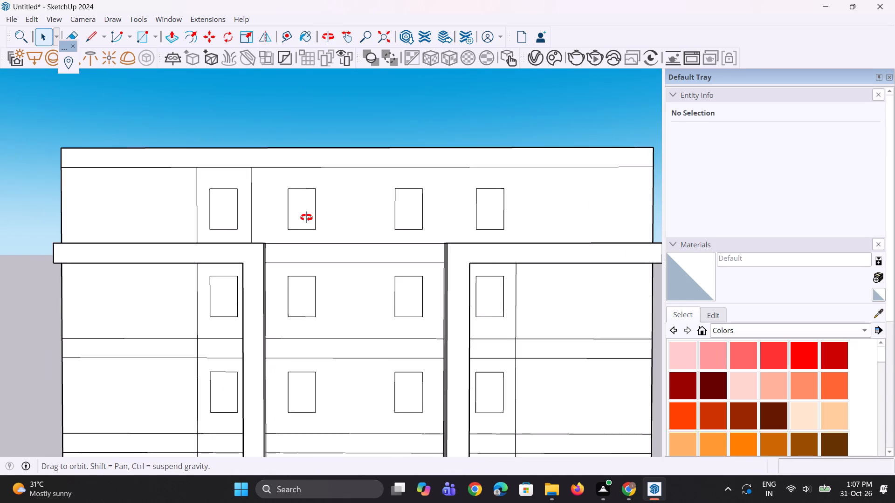
pyautogui.click(309, 211)
pyautogui.scroll(-5, 438, 260)
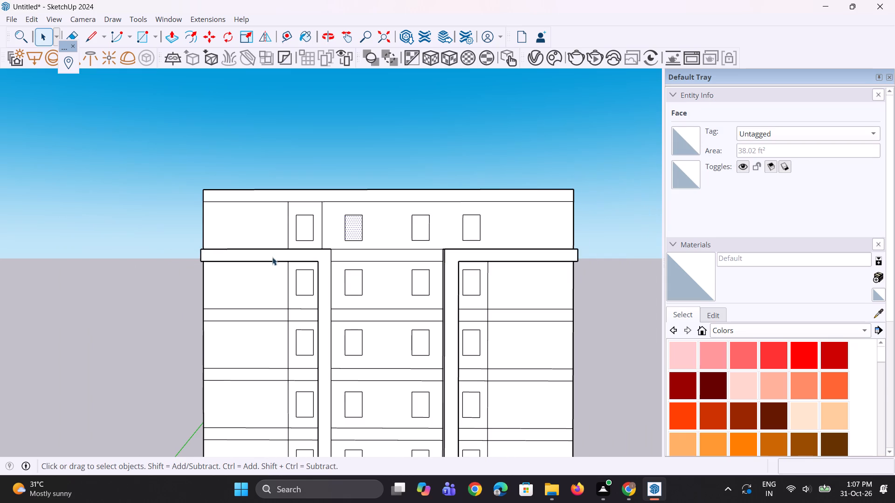
pyautogui.press('space')
pyautogui.click(308, 226)
pyautogui.scroll(5, 308, 226)
pyautogui.press('m')
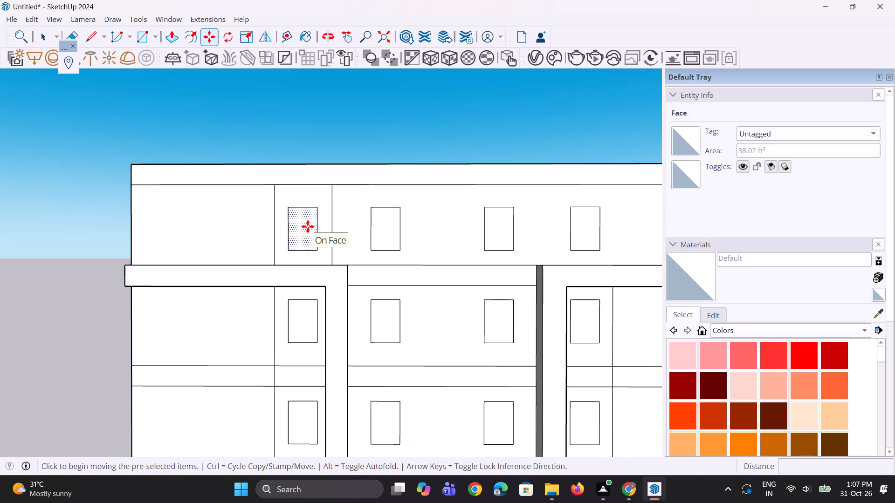
pyautogui.click(308, 227)
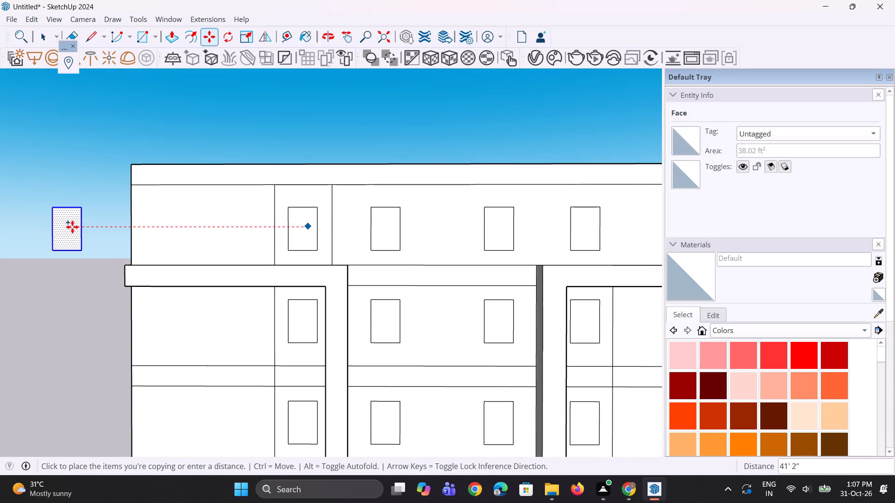
pyautogui.click(72, 227)
pyautogui.press('space')
pyautogui.scroll(-5, 457, 252)
pyautogui.press('space')
pyautogui.press('space')
pyautogui.click(406, 155)
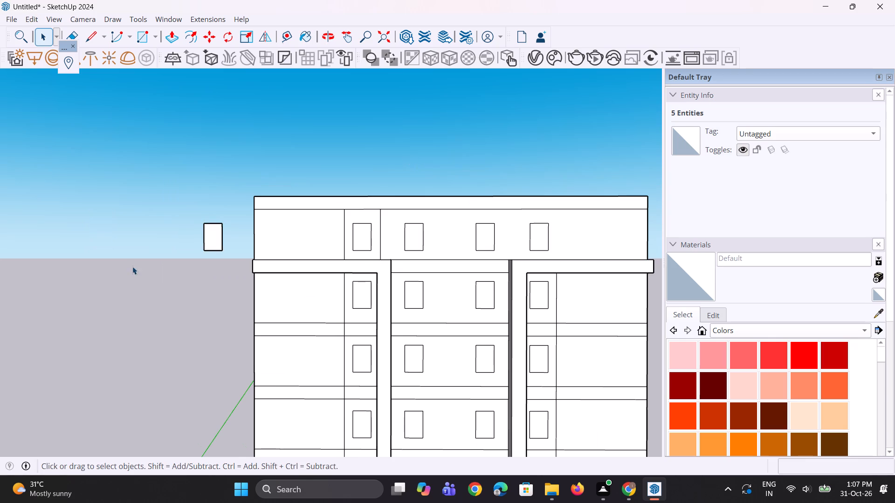
# Push/Pull the copied window face outward 3" into a thin panel.
pyautogui.moveTo(156, 275); pyautogui.dragTo(187, 283, button='middle')
pyautogui.scroll(8, 237, 245)
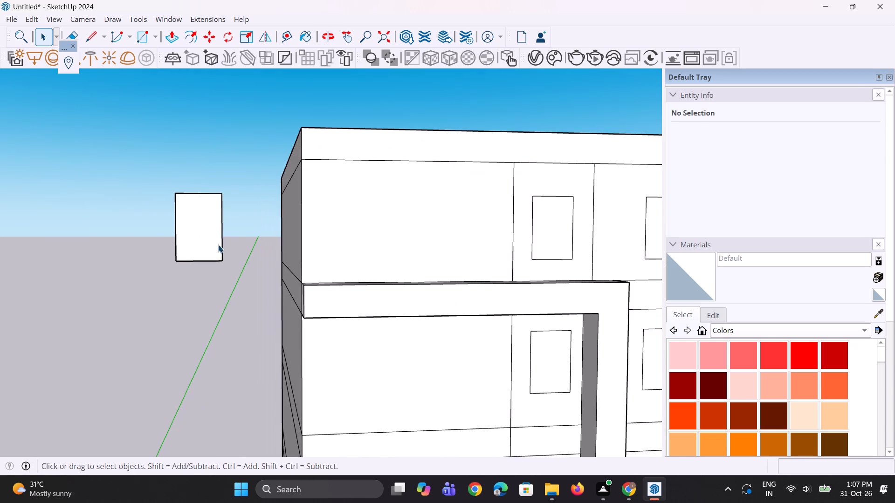
pyautogui.scroll(1, 218, 245)
pyautogui.press('p')
pyautogui.click(210, 242)
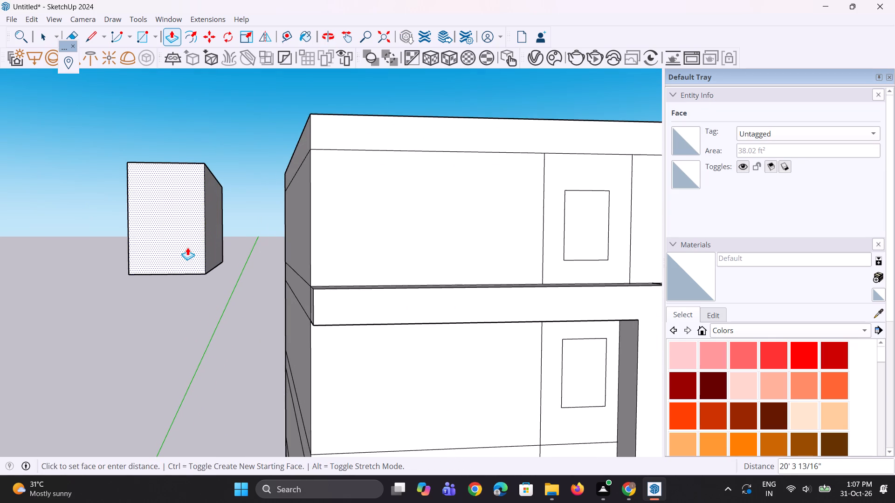
pyautogui.press('3')
pyautogui.hotkey('shift', '"')
pyautogui.press('Return')
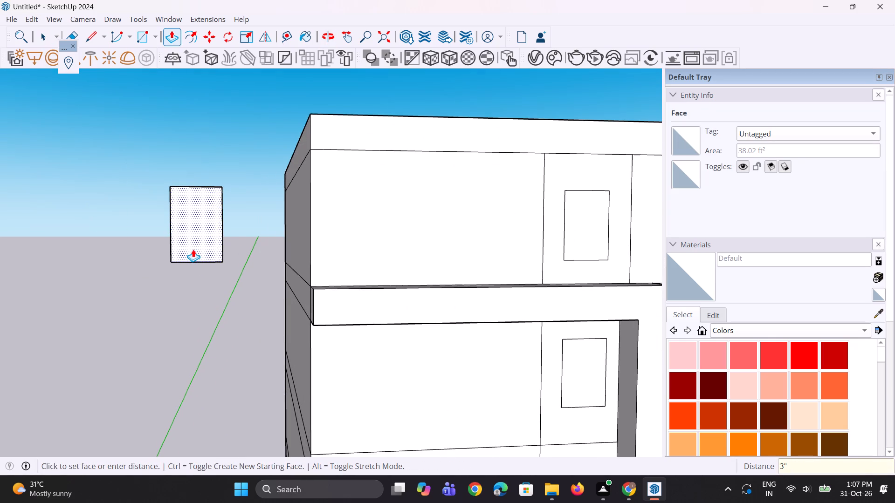
# Offset the panel's front face outline inward about 5 1/2" to form a frame border.
pyautogui.moveTo(194, 250); pyautogui.dragTo(144, 272, button='middle')
pyautogui.press('space')
pyautogui.press('space')
pyautogui.click(182, 240)
pyautogui.scroll(2, 164, 232)
pyautogui.press('f')
pyautogui.scroll(1, 164, 232)
pyautogui.click(172, 224)
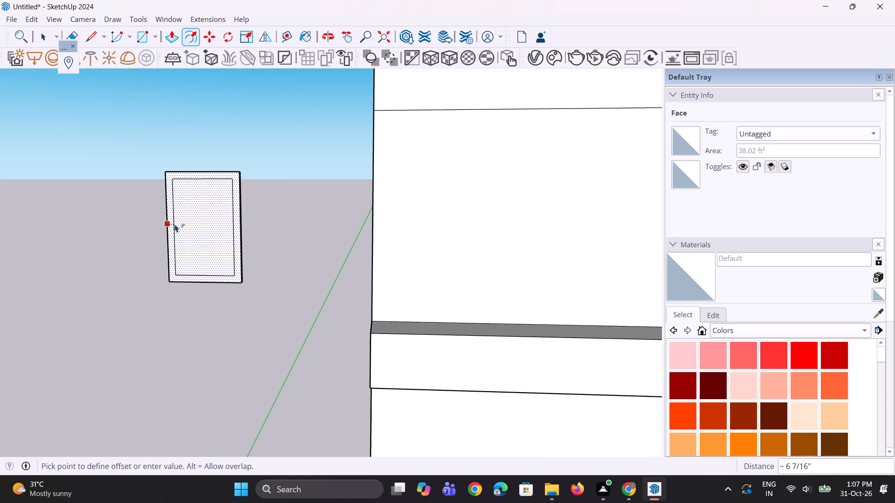
pyautogui.click(174, 229)
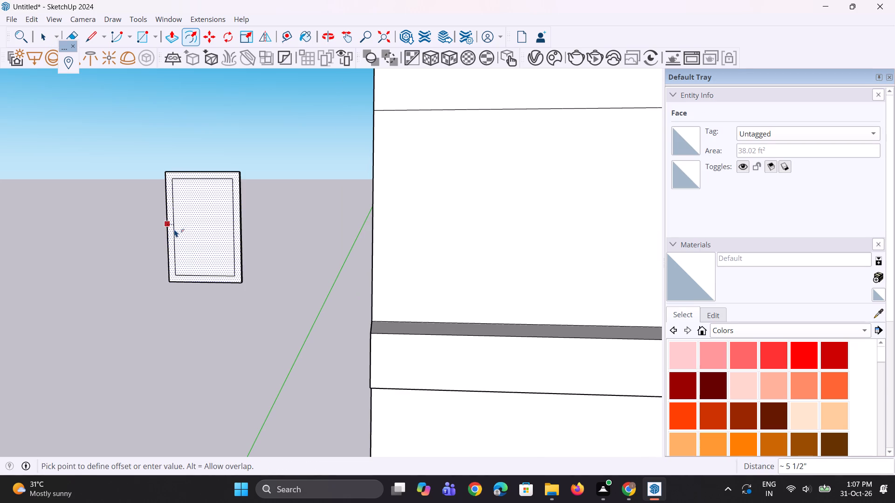
pyautogui.press('space')
pyautogui.press('space')
pyautogui.click(140, 289)
# Draw two lines about 5 1/2" long from the inner rectangle's left corners to the panel's left outer edge.
pyautogui.moveTo(259, 236); pyautogui.dragTo(287, 249, button='middle')
pyautogui.scroll(1, 229, 163)
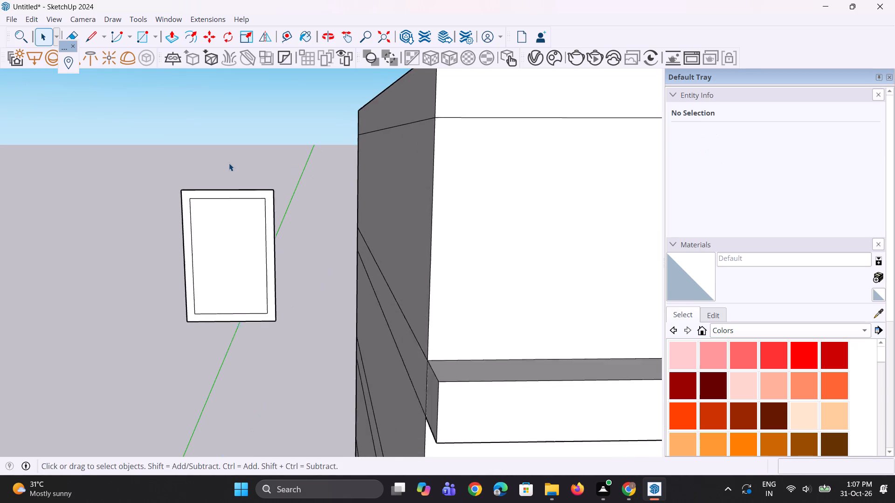
pyautogui.scroll(1, 229, 163)
pyautogui.press('l')
pyautogui.scroll(2, 229, 163)
pyautogui.scroll(3, 204, 200)
pyautogui.scroll(-4, 199, 261)
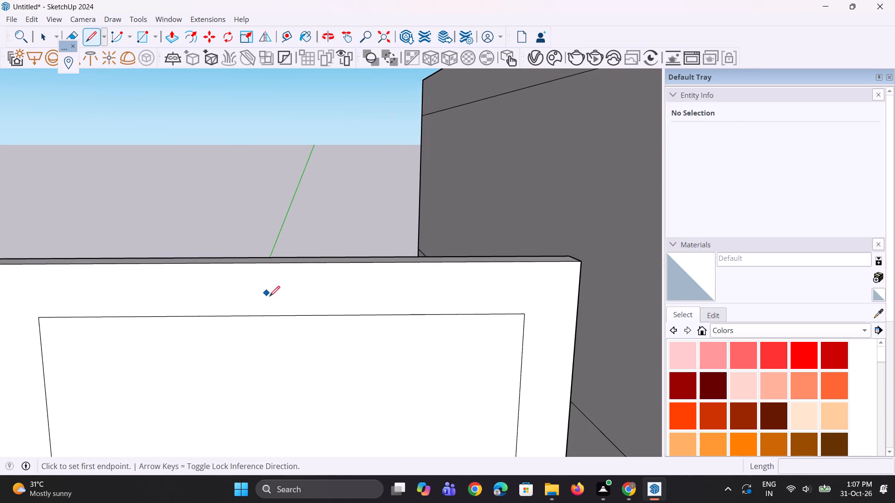
pyautogui.scroll(-4, 273, 299)
pyautogui.scroll(2, 115, 316)
pyautogui.click(117, 315)
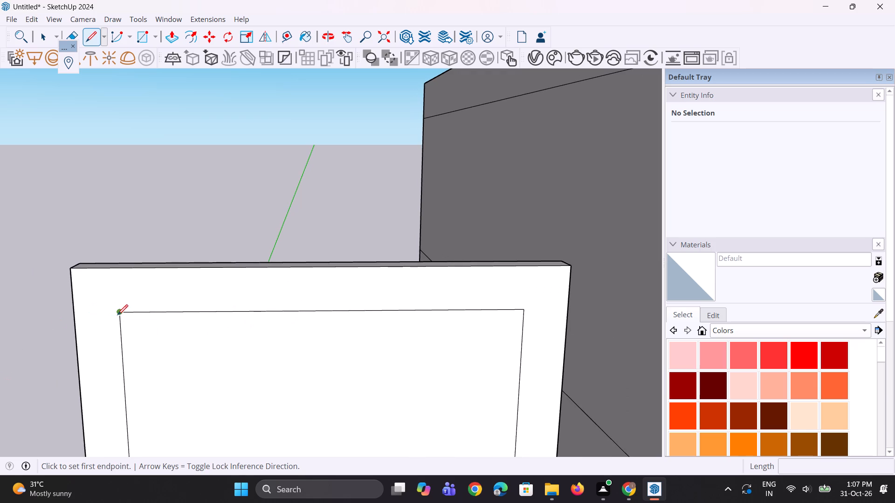
pyautogui.click(72, 316)
pyautogui.scroll(-7, 163, 253)
pyautogui.scroll(6, 172, 319)
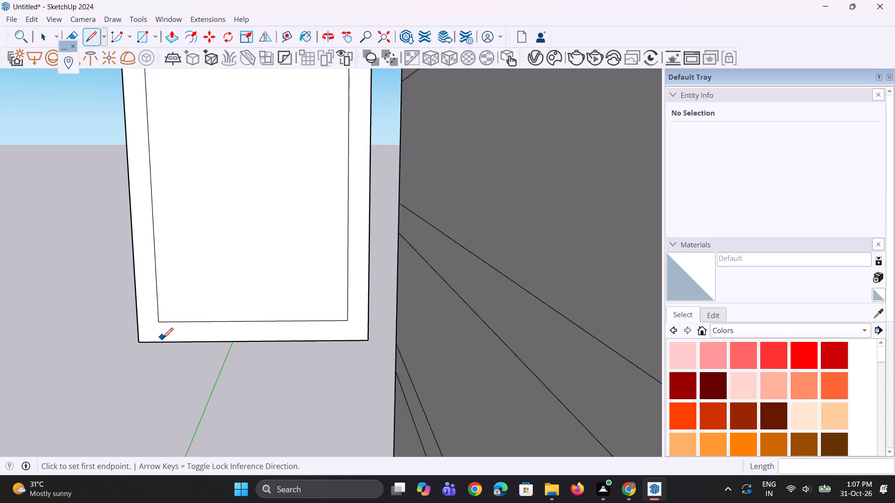
pyautogui.scroll(3, 161, 319)
pyautogui.click(158, 321)
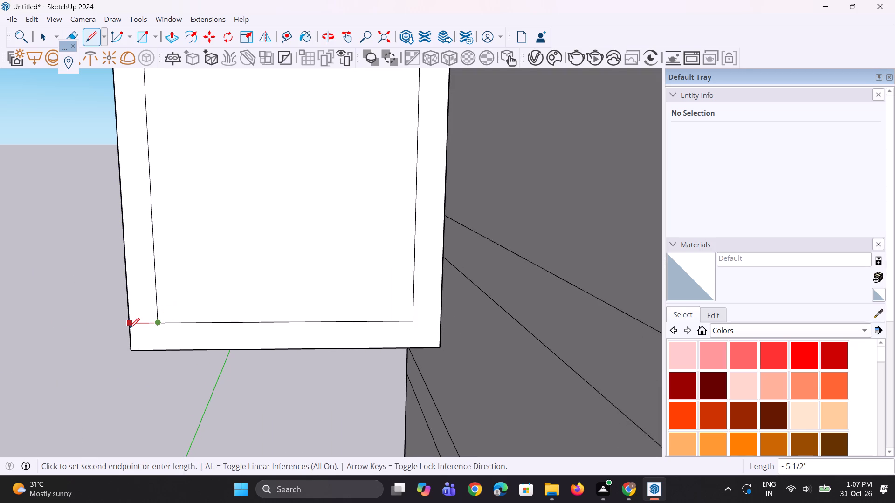
pyautogui.click(129, 328)
pyautogui.press('space')
# Copy the left frame strip about 4' 7 1/4" to the panel's right edge, and divide the spacing by 2 for a middle mullion.
pyautogui.click(143, 307)
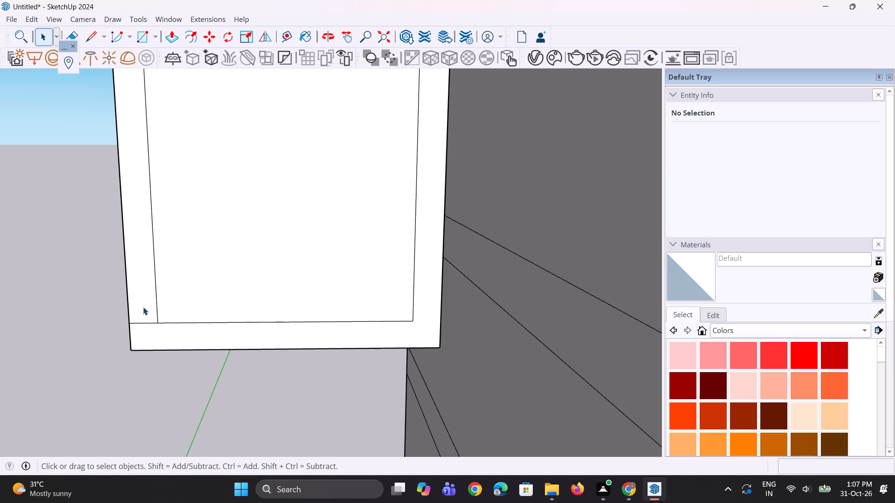
pyautogui.scroll(-4, 146, 360)
pyautogui.press('m')
pyautogui.scroll(3, 154, 342)
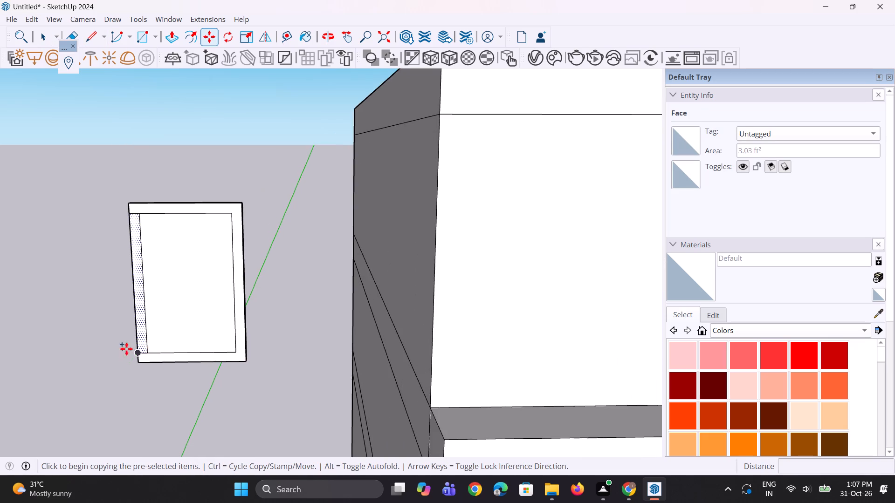
pyautogui.scroll(7, 142, 341)
pyautogui.click(134, 356)
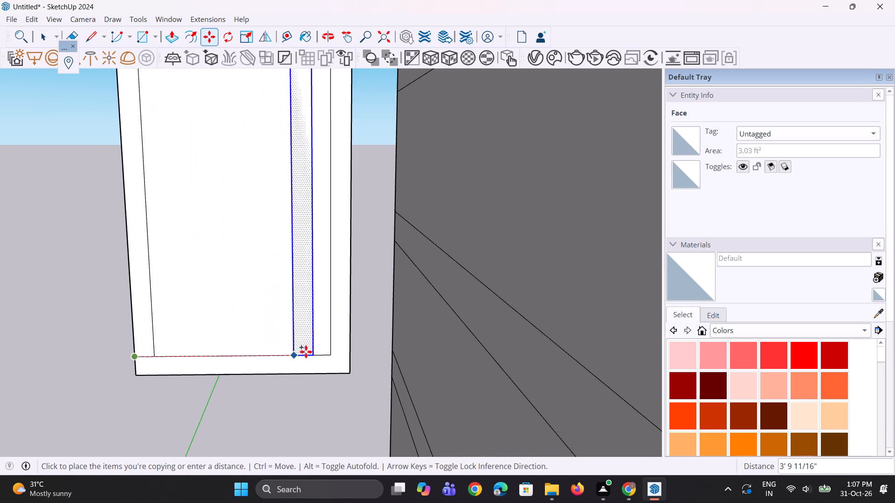
pyautogui.click(331, 357)
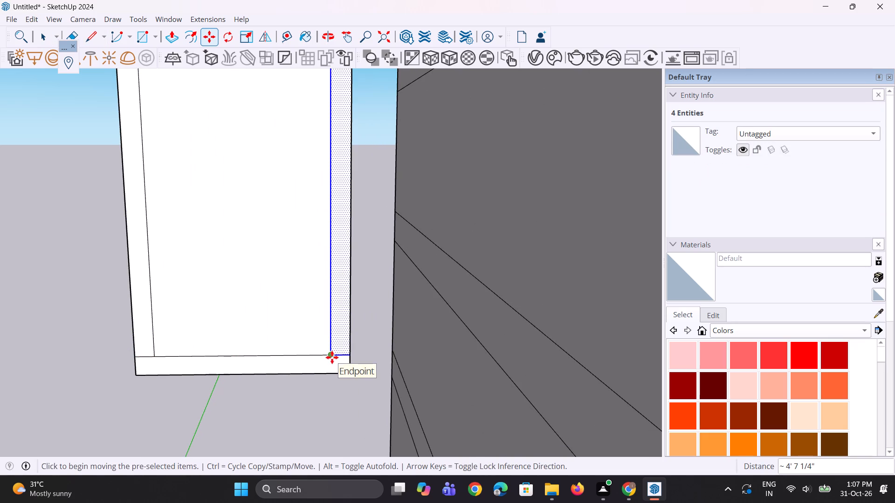
pyautogui.write('/2')
pyautogui.press('Return')
pyautogui.press('space')
pyautogui.press('space')
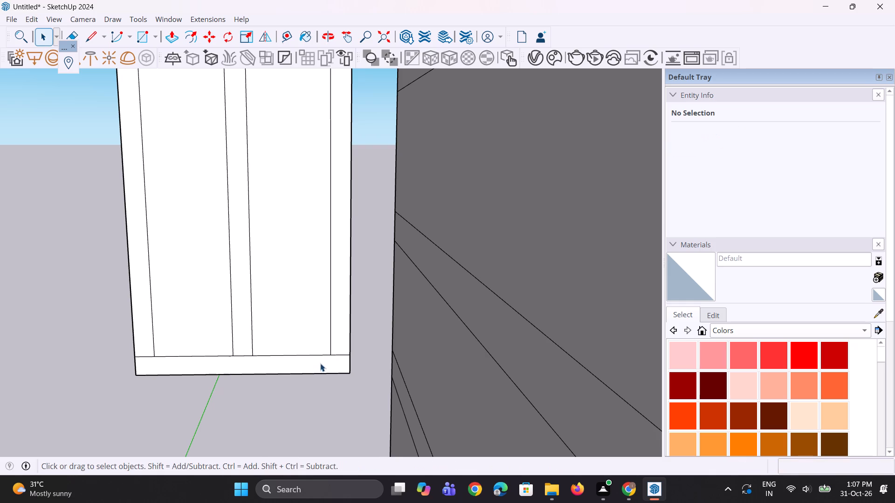
# Push/Pull the left, middle and right frame strips and the top and bottom rails outward 3".
pyautogui.scroll(-4, 320, 363)
pyautogui.press('p')
pyautogui.scroll(2, 229, 272)
pyautogui.scroll(2, 203, 308)
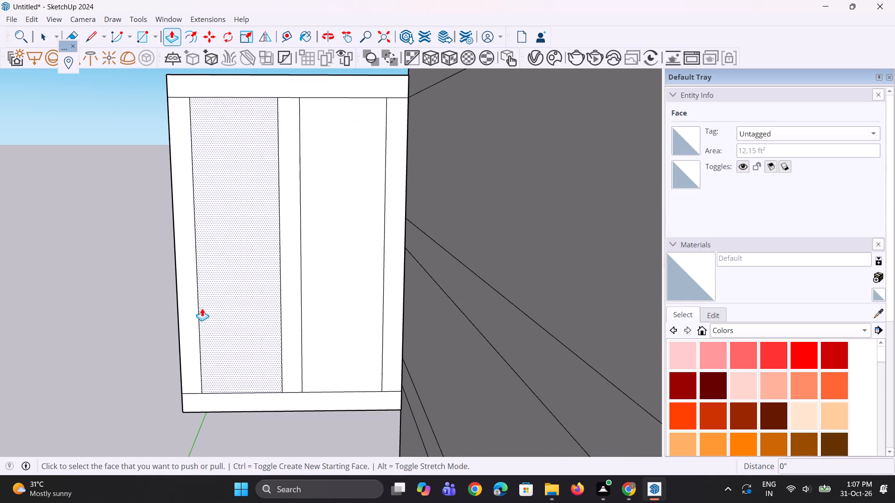
pyautogui.click(193, 308)
pyautogui.press('3')
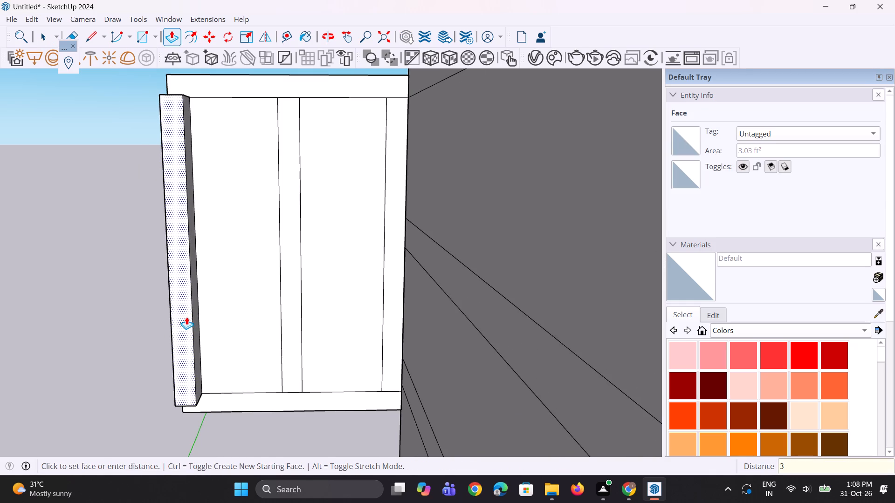
pyautogui.hotkey('shift', '"')
pyautogui.press('Return')
pyautogui.doubleClick(227, 395)
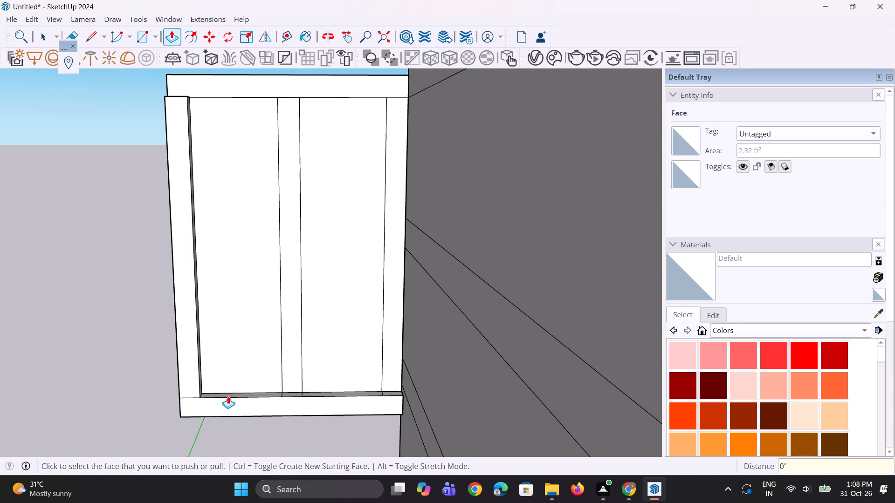
pyautogui.doubleClick(293, 359)
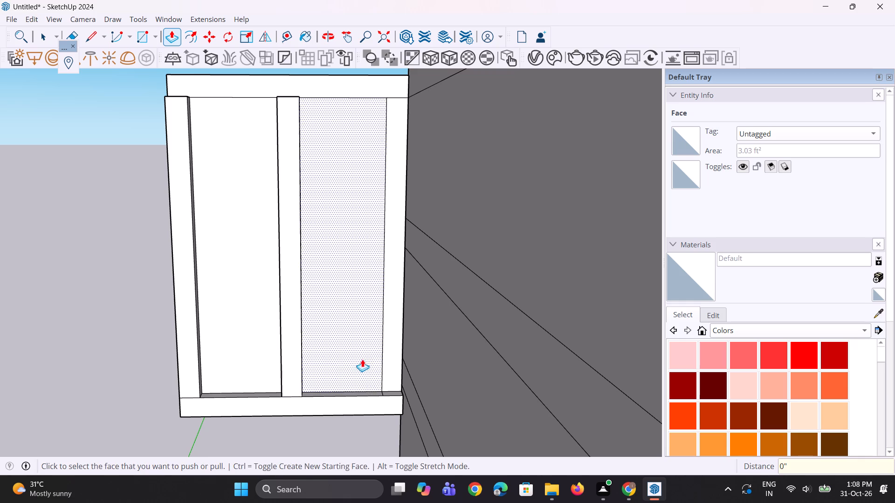
pyautogui.doubleClick(391, 354)
pyautogui.doubleClick(346, 83)
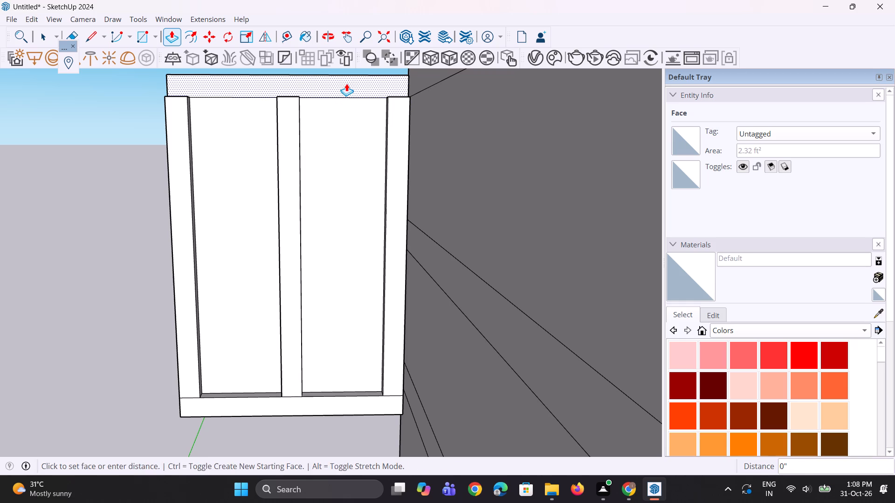
# Erase the three seam lines where the vertical frame members meet the window's top rail.
pyautogui.scroll(-4, 231, 190)
pyautogui.moveTo(123, 235); pyautogui.dragTo(123, 216, button='middle')
pyautogui.scroll(2, 214, 125)
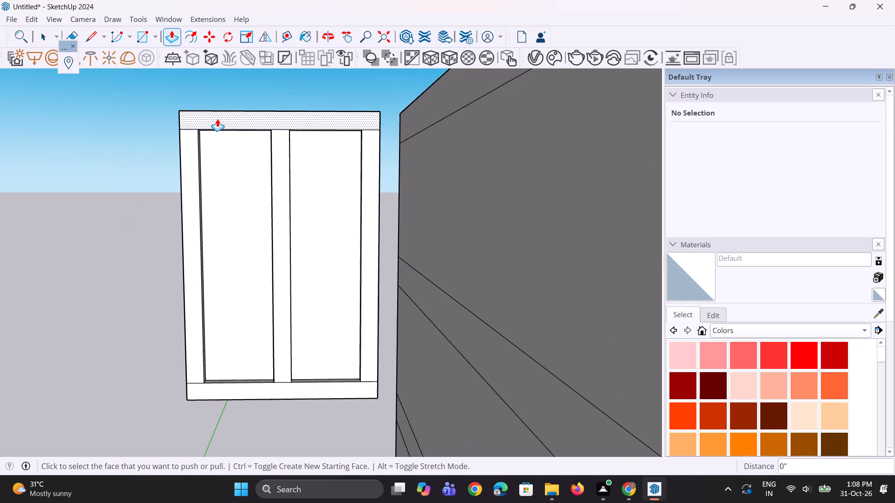
pyautogui.scroll(3, 217, 119)
pyautogui.press('e')
pyautogui.scroll(4, 183, 113)
pyautogui.moveTo(171, 136); pyautogui.dragTo(177, 145)
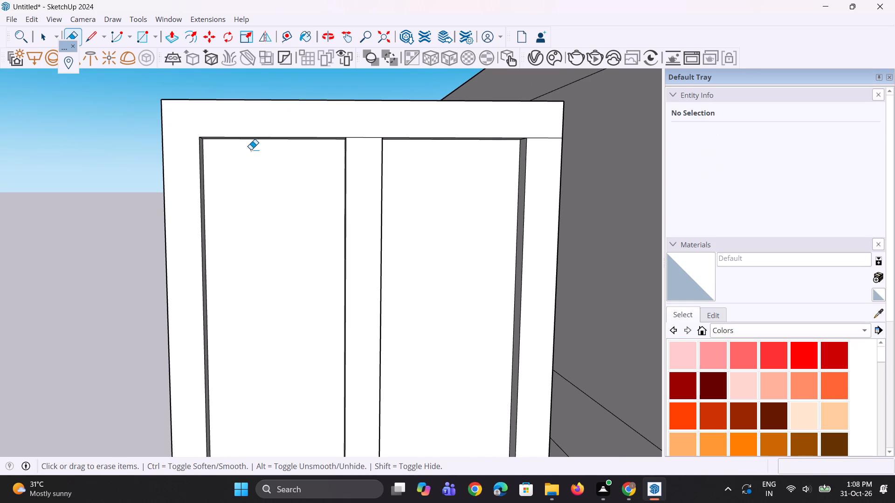
pyautogui.moveTo(251, 150); pyautogui.dragTo(392, 131, button='middle')
pyautogui.scroll(2, 361, 145)
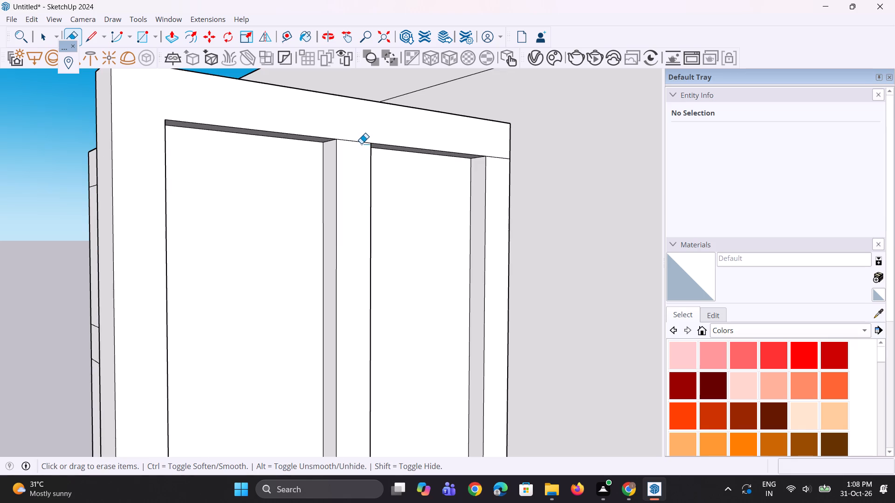
pyautogui.click(361, 143)
pyautogui.click(500, 156)
# Erase the three seam lines where the vertical frame members meet the window's bottom rail.
pyautogui.scroll(-3, 353, 160)
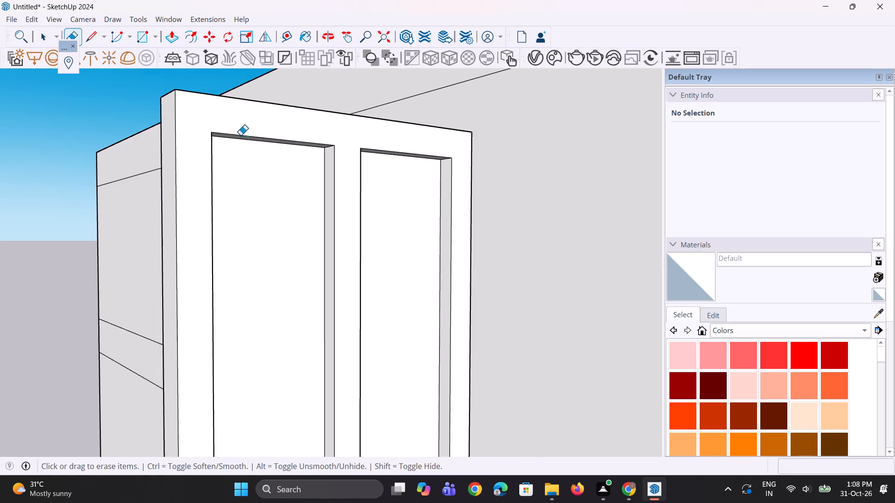
pyautogui.scroll(-9, 219, 142)
pyautogui.scroll(3, 330, 367)
pyautogui.scroll(3, 181, 361)
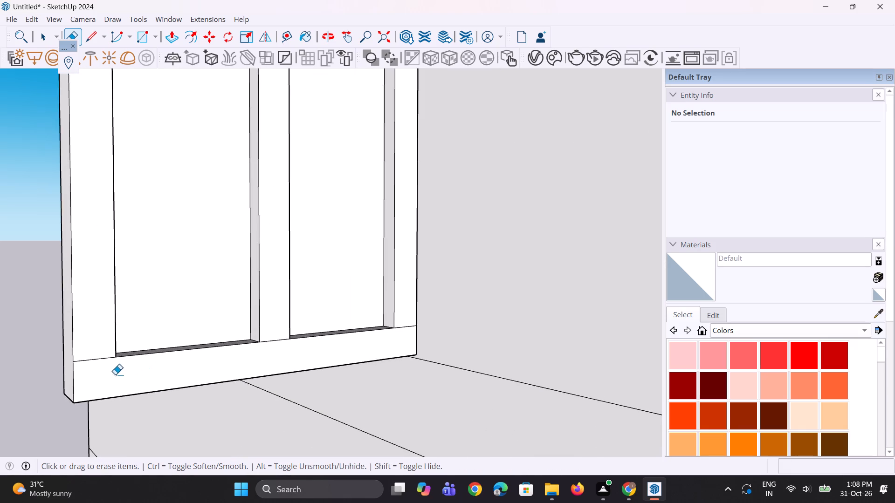
pyautogui.scroll(2, 111, 371)
pyautogui.click(105, 357)
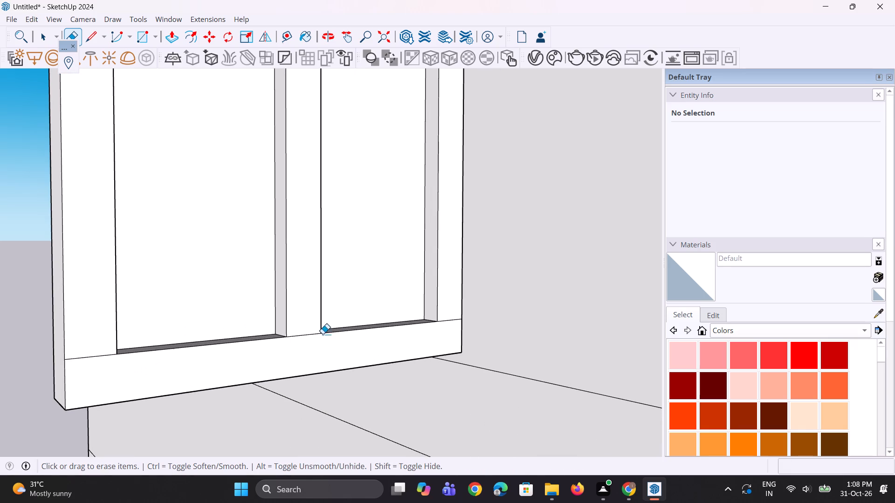
pyautogui.moveTo(305, 333); pyautogui.dragTo(307, 339)
pyautogui.moveTo(98, 356); pyautogui.dragTo(101, 365)
pyautogui.scroll(2, 465, 315)
pyautogui.click(441, 325)
# Paint both window panes with Translucent Glass Blue from the Glass and Mirrors materials.
pyautogui.moveTo(438, 326); pyautogui.dragTo(355, 360, button='middle')
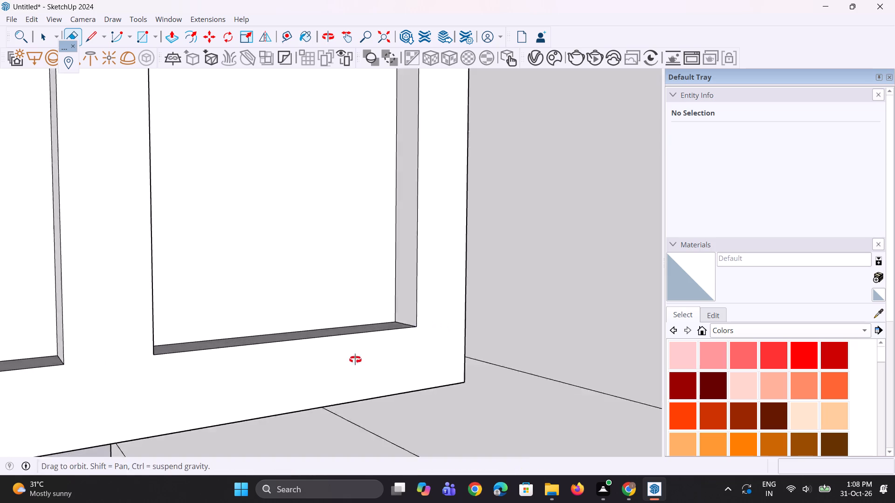
pyautogui.moveTo(355, 360); pyautogui.dragTo(293, 372, button='middle')
pyautogui.moveTo(534, 299); pyautogui.dragTo(492, 274, button='middle')
pyautogui.scroll(-2, 484, 305)
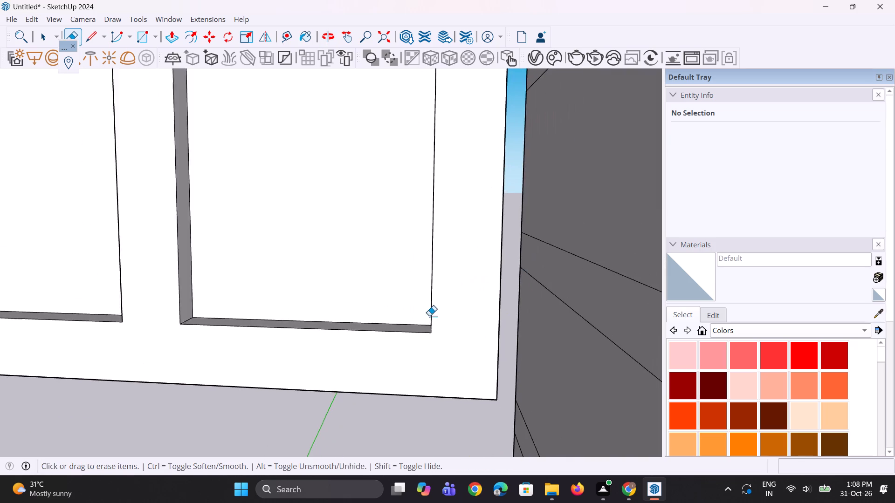
pyautogui.scroll(-6, 429, 316)
pyautogui.scroll(-9, 381, 307)
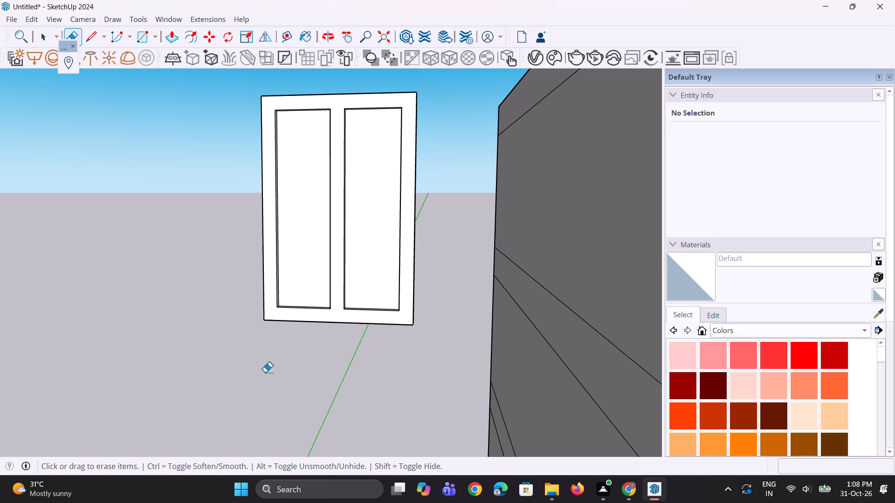
pyautogui.scroll(-6, 257, 363)
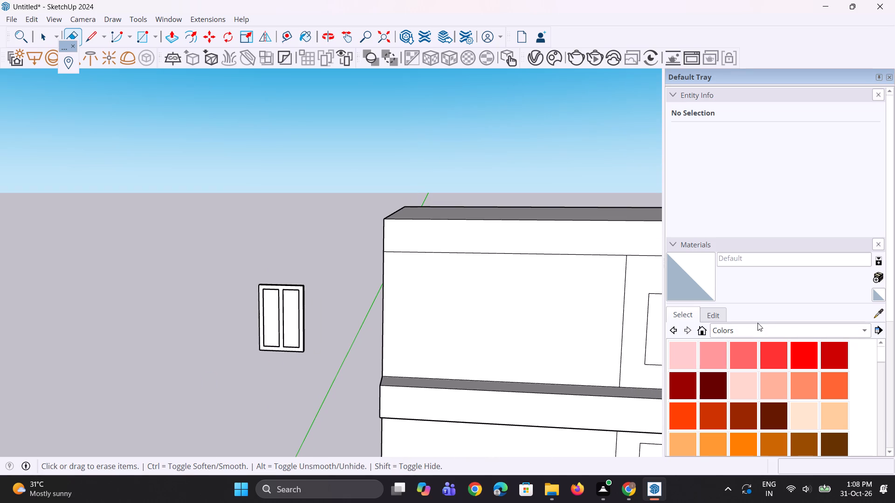
pyautogui.click(750, 337)
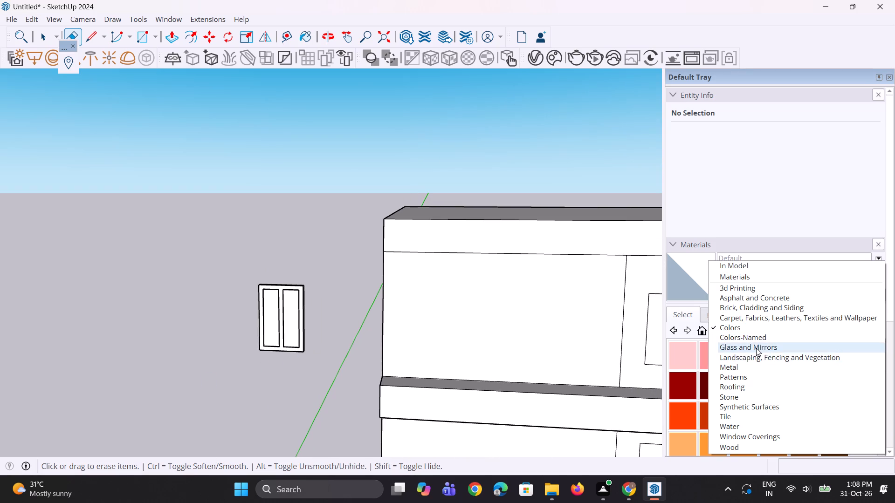
pyautogui.click(756, 347)
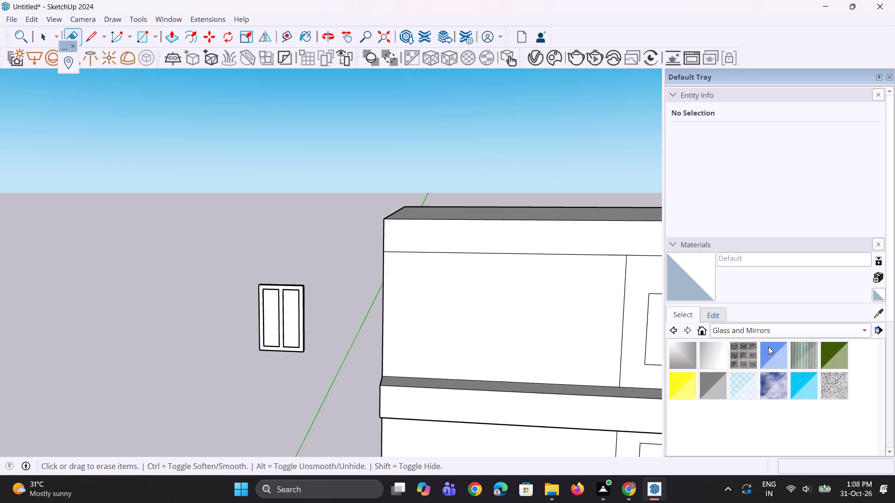
pyautogui.click(768, 347)
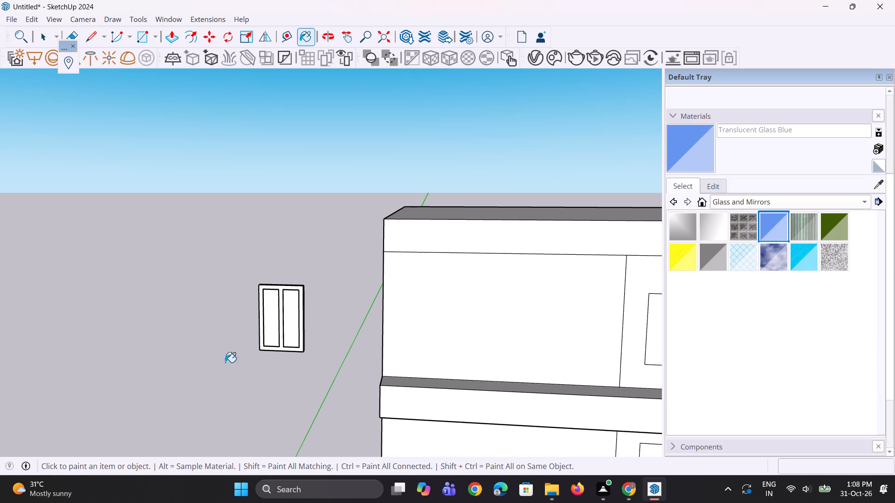
pyautogui.scroll(4, 270, 360)
pyautogui.moveTo(300, 332); pyautogui.dragTo(320, 339, button='middle')
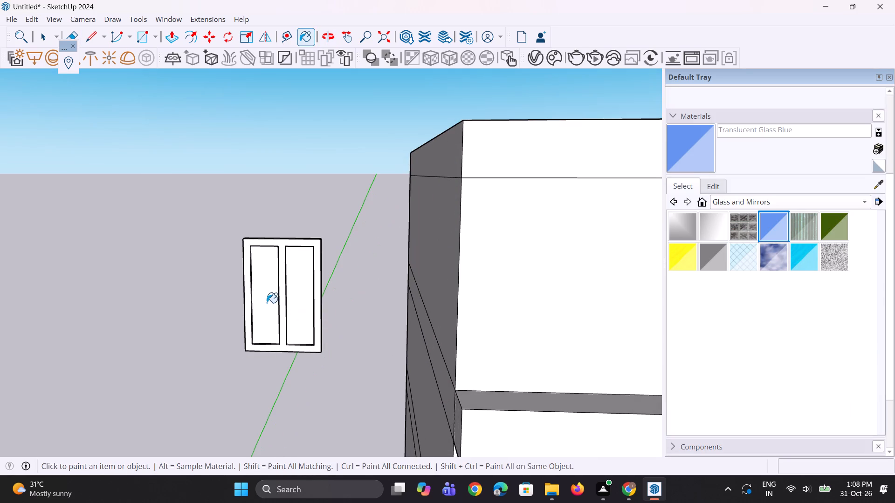
pyautogui.click(264, 299)
pyautogui.click(299, 313)
# Paint the window frame's front face, top face and left outer side with Color M07 from the Colors materials.
pyautogui.scroll(-5, 305, 352)
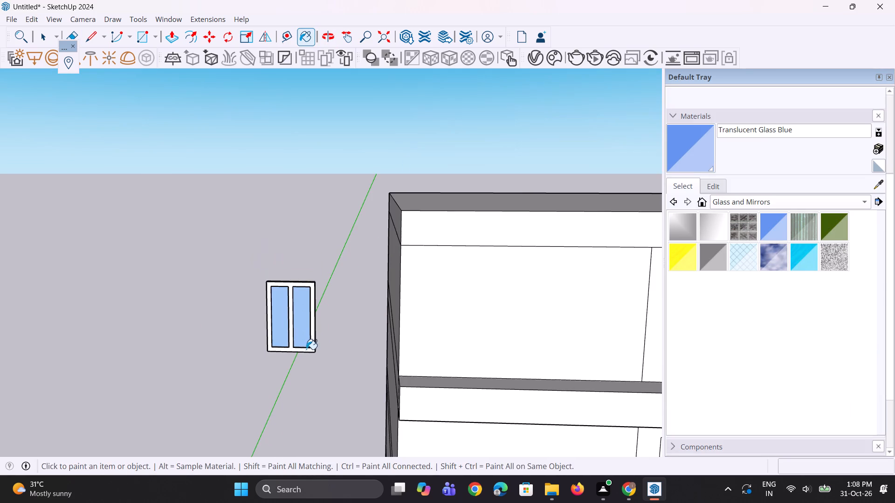
pyautogui.moveTo(314, 348); pyautogui.dragTo(321, 347, button='middle')
pyautogui.click(726, 202)
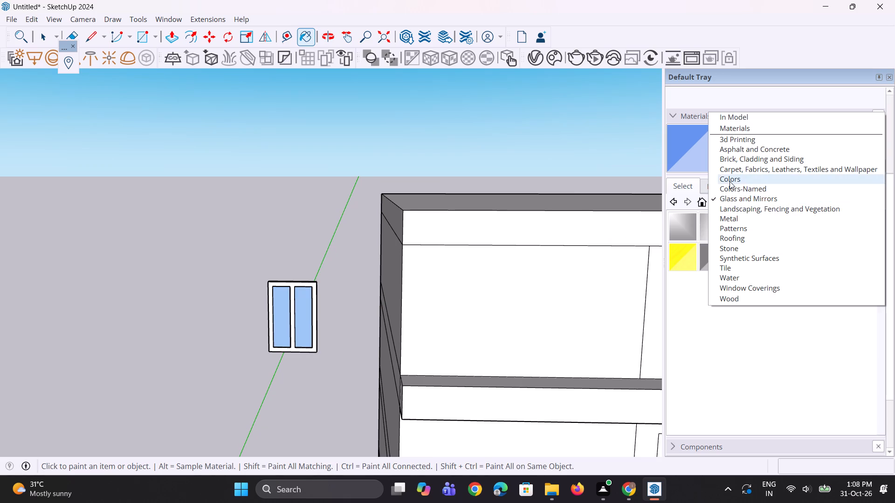
pyautogui.click(730, 181)
pyautogui.scroll(-5, 759, 343)
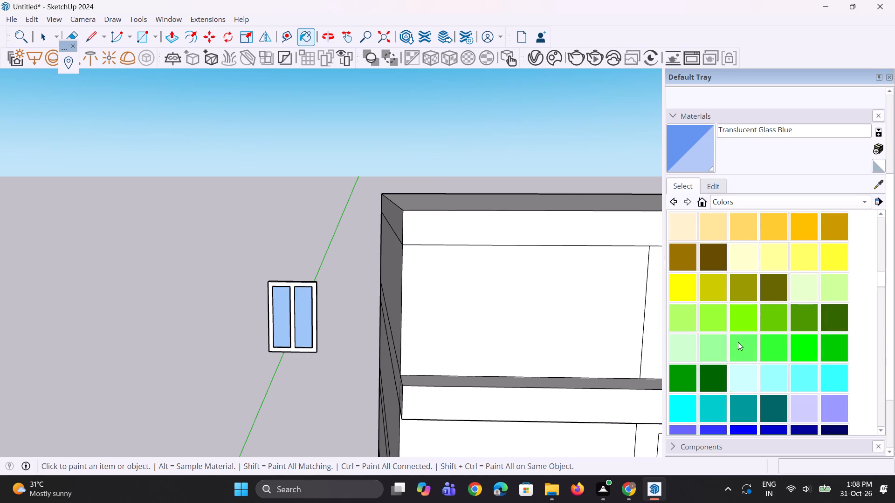
pyautogui.scroll(-9, 734, 340)
pyautogui.click(717, 345)
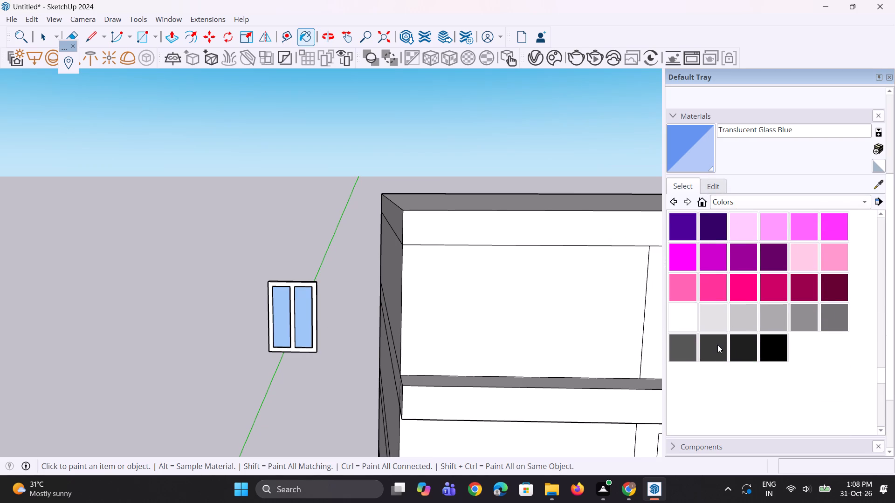
pyautogui.scroll(3, 317, 289)
pyautogui.scroll(7, 280, 280)
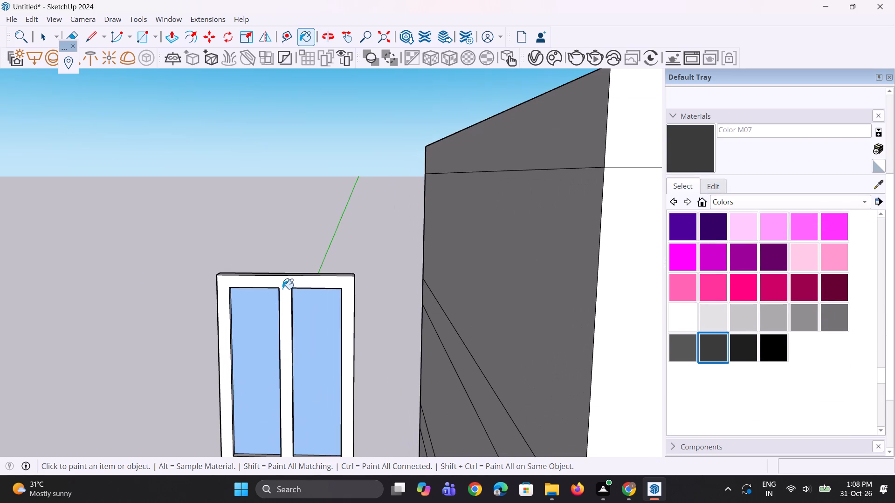
pyautogui.click(282, 289)
pyautogui.moveTo(286, 273); pyautogui.dragTo(290, 302, button='middle')
pyautogui.scroll(2, 298, 275)
pyautogui.click(299, 274)
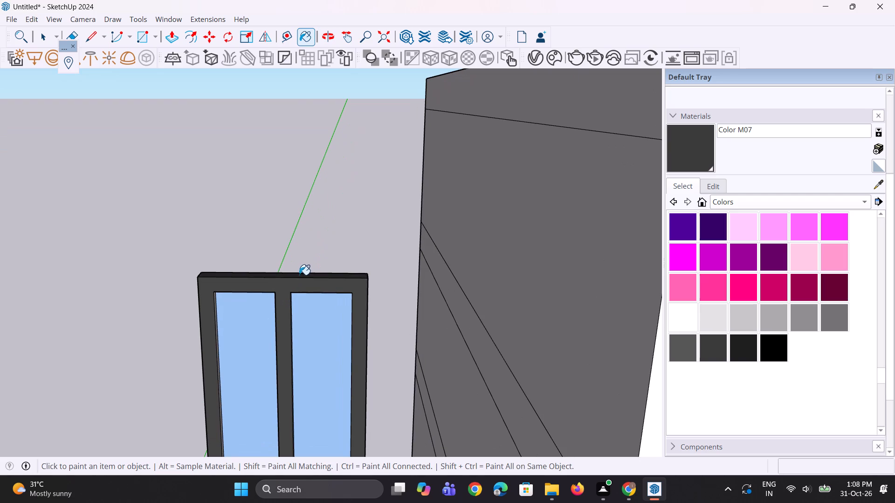
pyautogui.moveTo(266, 282); pyautogui.dragTo(425, 262, button='middle')
pyautogui.scroll(2, 210, 321)
pyautogui.click(210, 321)
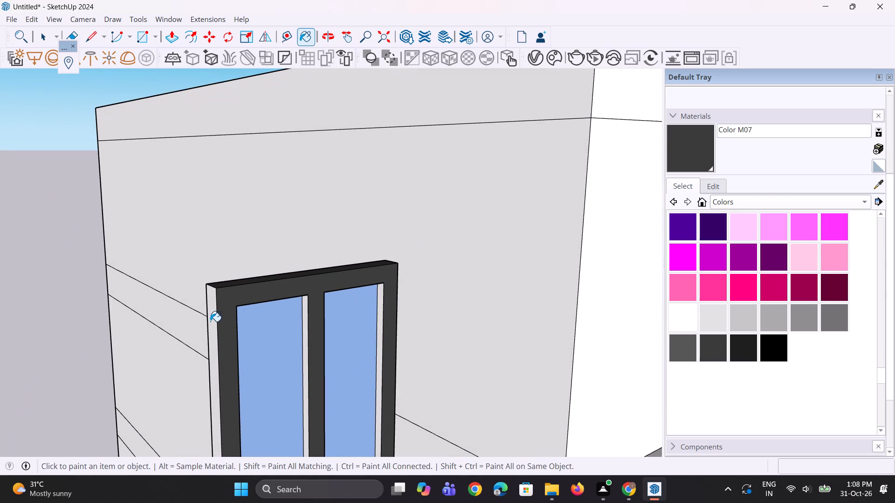
# Paint both sides of the mullion, the inner sides of the outer frame strips and the right outer side with Color M07.
pyautogui.scroll(4, 301, 324)
pyautogui.click(307, 318)
pyautogui.moveTo(362, 310); pyautogui.dragTo(296, 323, button='middle')
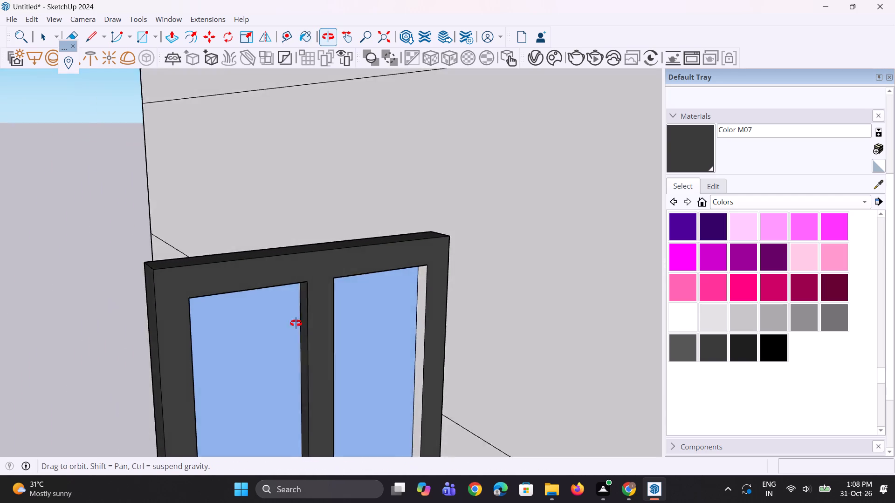
pyautogui.moveTo(296, 323); pyautogui.dragTo(94, 305, button='middle')
pyautogui.scroll(2, 325, 340)
pyautogui.click(331, 336)
pyautogui.scroll(2, 184, 343)
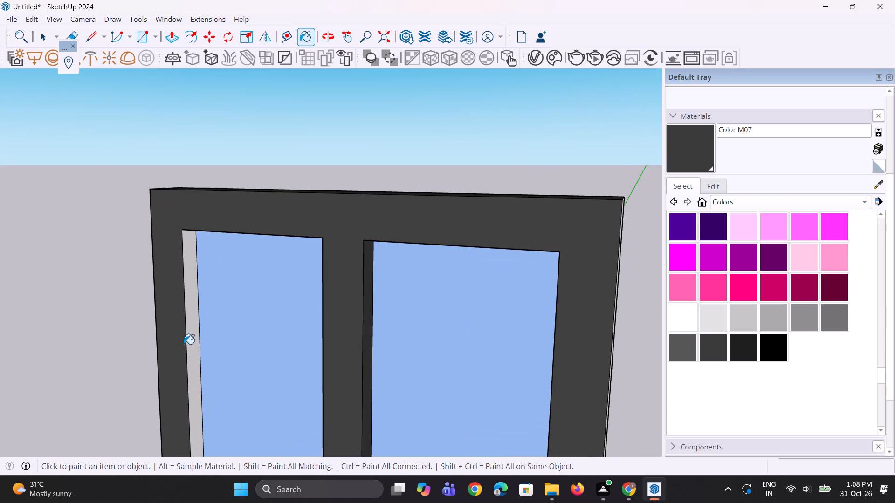
pyautogui.click(190, 345)
pyautogui.moveTo(309, 348); pyautogui.dragTo(509, 352, button='middle')
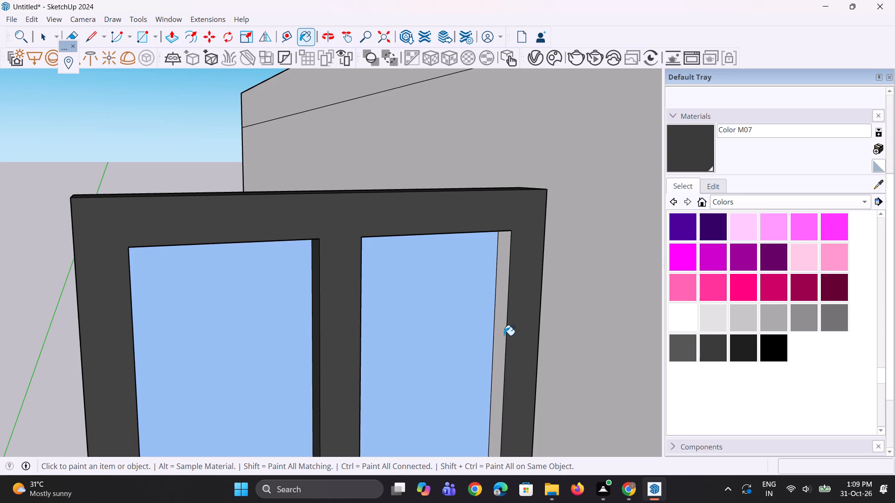
pyautogui.click(503, 334)
pyautogui.moveTo(531, 316); pyautogui.dragTo(244, 315, button='middle')
pyautogui.click(574, 291)
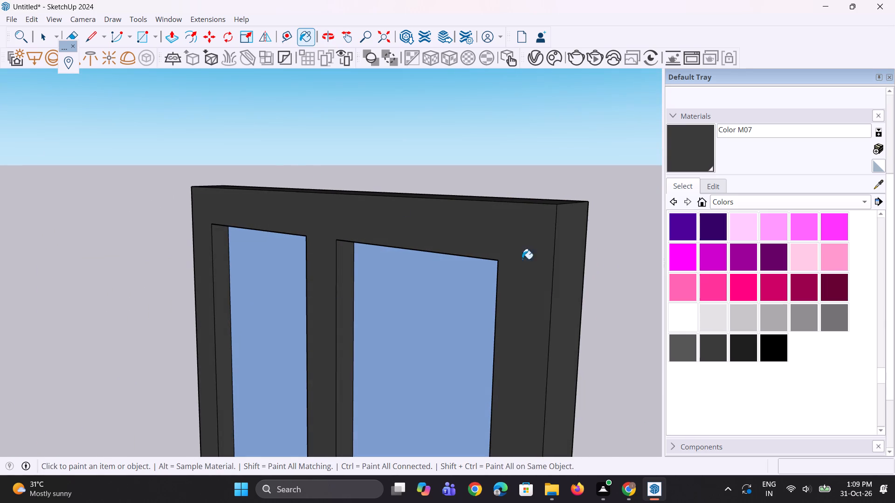
# Paint the ledges below both panes and the underside of the window's bottom rail with Color M07.
pyautogui.scroll(-4, 282, 163)
pyautogui.scroll(6, 287, 252)
pyautogui.scroll(2, 310, 313)
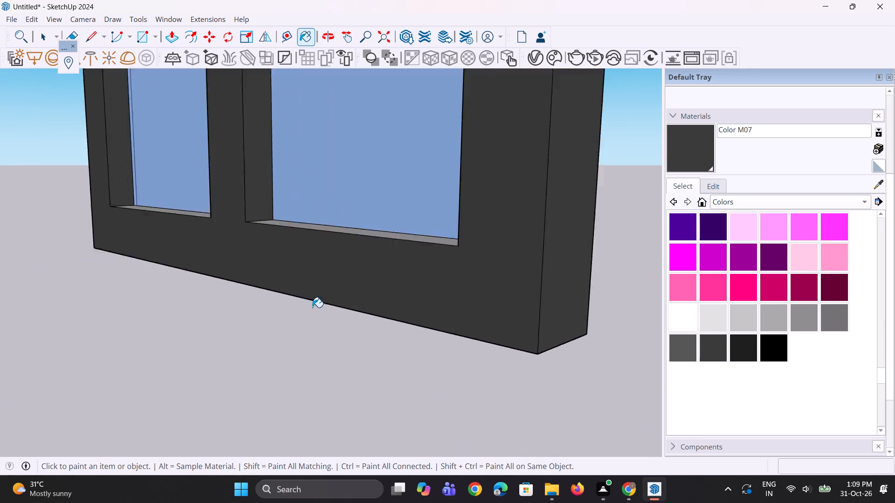
pyautogui.scroll(2, 312, 307)
pyautogui.scroll(-4, 310, 283)
pyautogui.scroll(3, 306, 231)
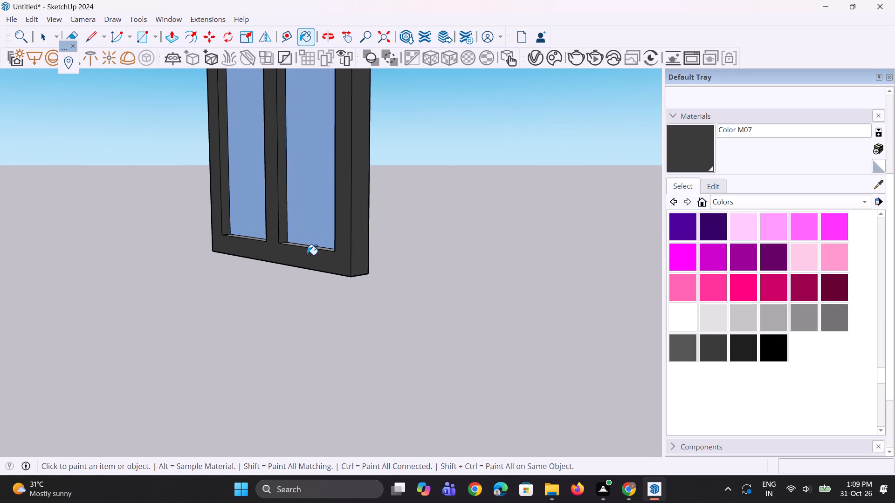
pyautogui.scroll(13, 307, 255)
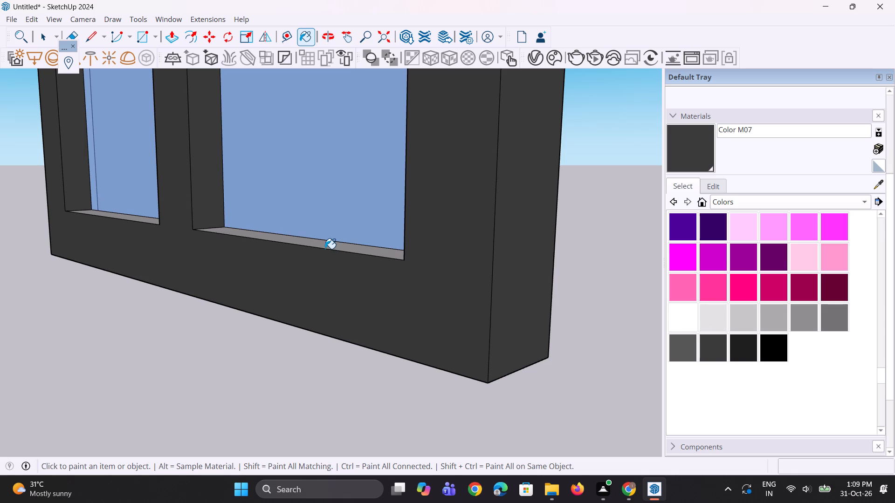
pyautogui.click(332, 246)
pyautogui.scroll(1, 176, 210)
pyautogui.click(128, 218)
pyautogui.moveTo(152, 241); pyautogui.dragTo(172, 192, button='middle')
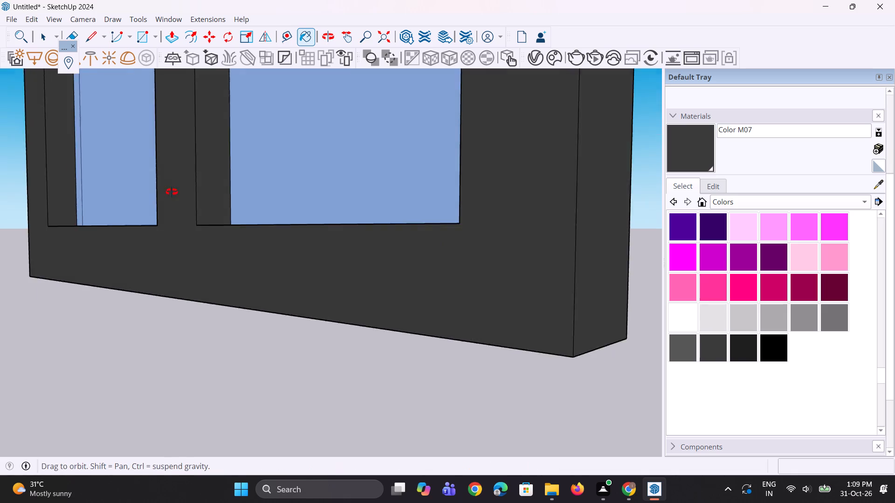
pyautogui.moveTo(172, 192); pyautogui.dragTo(186, 116, button='middle')
pyautogui.click(279, 264)
# Examine the painted window from behind and from the front beside the building.
pyautogui.moveTo(250, 282); pyautogui.dragTo(550, 332, button='middle')
pyautogui.scroll(-5, 414, 372)
pyautogui.moveTo(406, 343); pyautogui.dragTo(742, 344, button='middle')
pyautogui.scroll(-1, 515, 364)
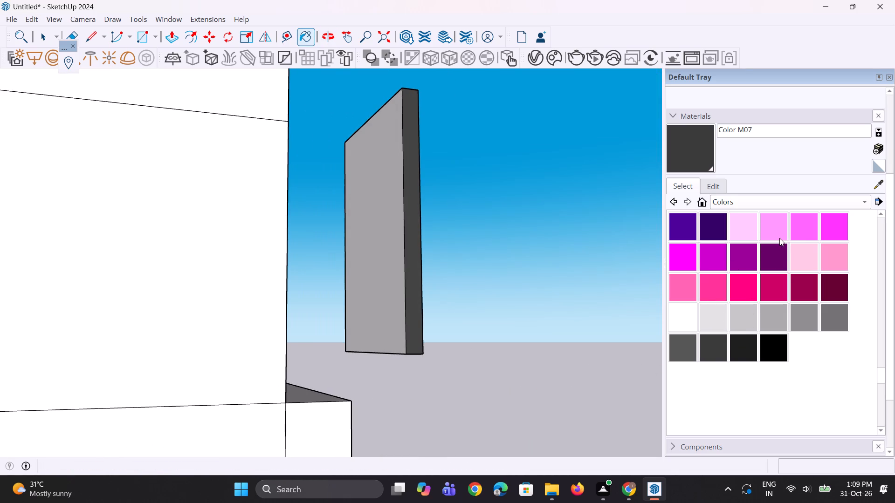
pyautogui.scroll(1, 286, 256)
pyautogui.moveTo(286, 256); pyautogui.dragTo(75, 302, button='middle')
pyautogui.scroll(-4, 61, 298)
pyautogui.moveTo(117, 300); pyautogui.dragTo(0, 308, button='middle')
pyautogui.scroll(-1, 82, 315)
pyautogui.moveTo(327, 290); pyautogui.dragTo(246, 285, button='middle')
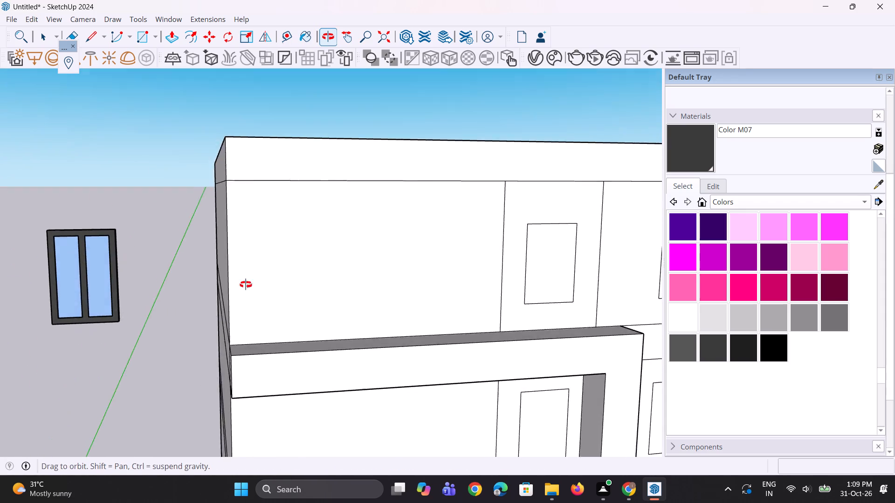
pyautogui.moveTo(246, 285); pyautogui.dragTo(247, 283, button='middle')
# Select the entire painted window and make it a group.
pyautogui.scroll(3, 134, 326)
pyautogui.press('space')
pyautogui.press('space')
pyautogui.scroll(-3, 149, 299)
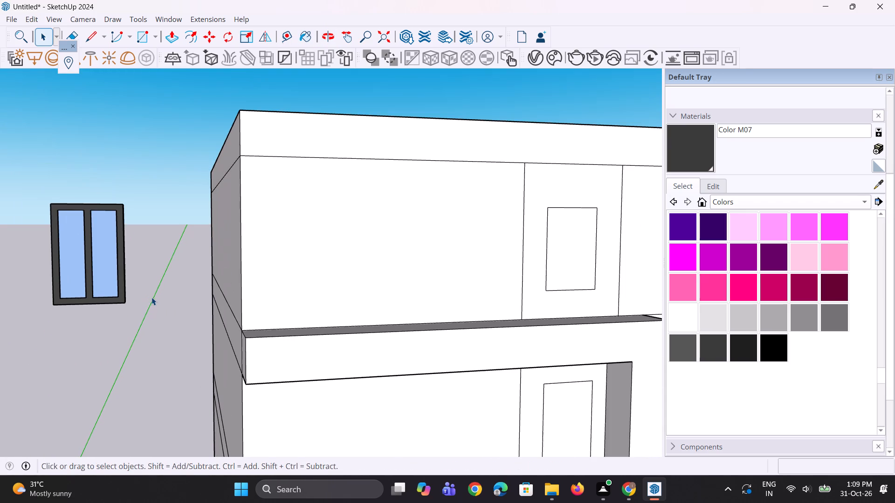
pyautogui.moveTo(25, 192); pyautogui.dragTo(150, 322)
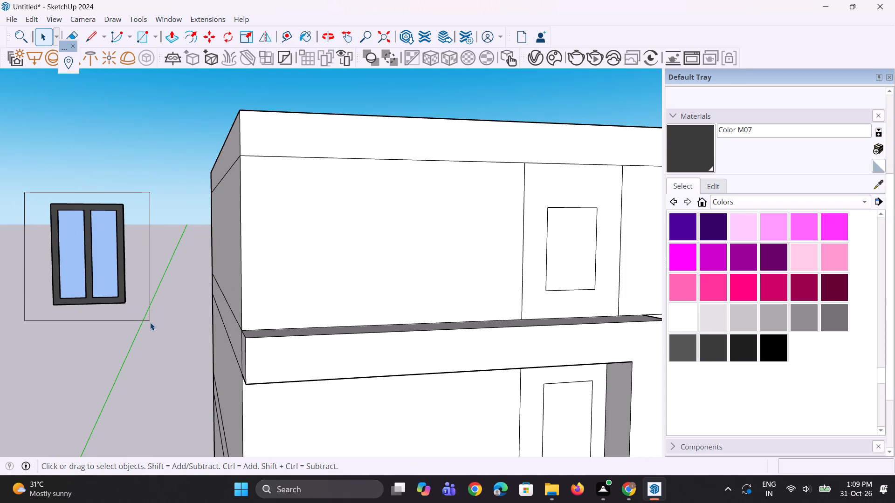
pyautogui.moveTo(150, 322); pyautogui.dragTo(150, 321)
pyautogui.rightClick(88, 257)
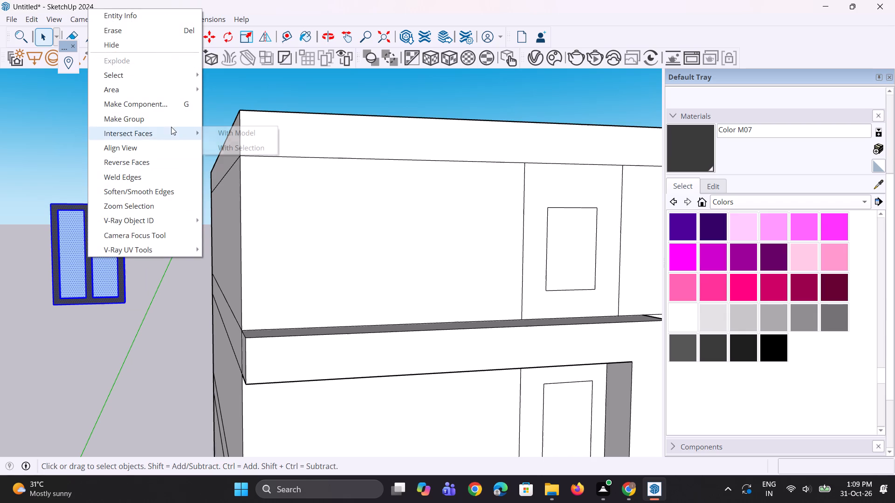
pyautogui.click(163, 114)
pyautogui.click(172, 184)
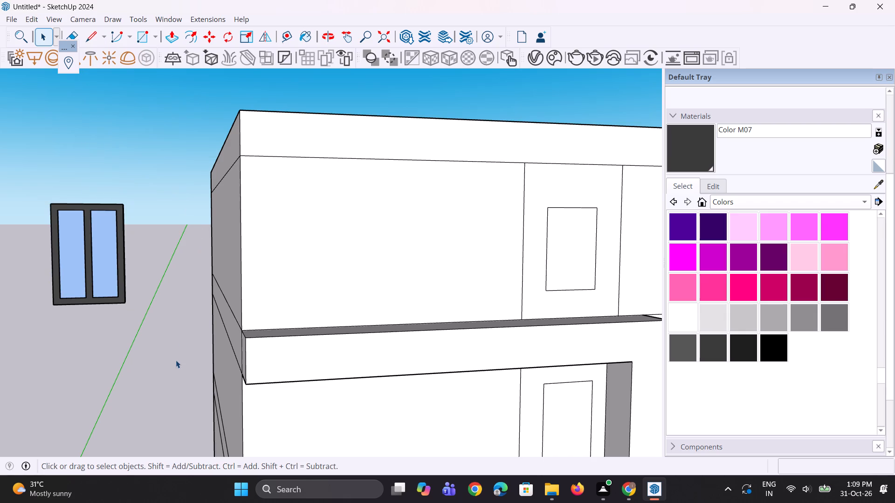
# Push/Pull the top two window openings of the facade's leftmost window column inward to recess them into the wall.
pyautogui.scroll(-4, 175, 360)
pyautogui.moveTo(378, 290); pyautogui.dragTo(383, 309, button='middle')
pyautogui.scroll(2, 414, 319)
pyautogui.press('p')
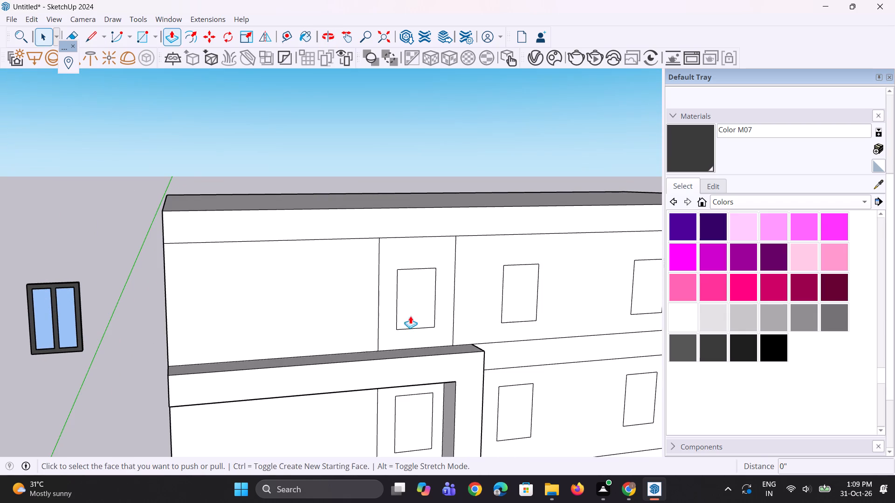
pyautogui.click(418, 306)
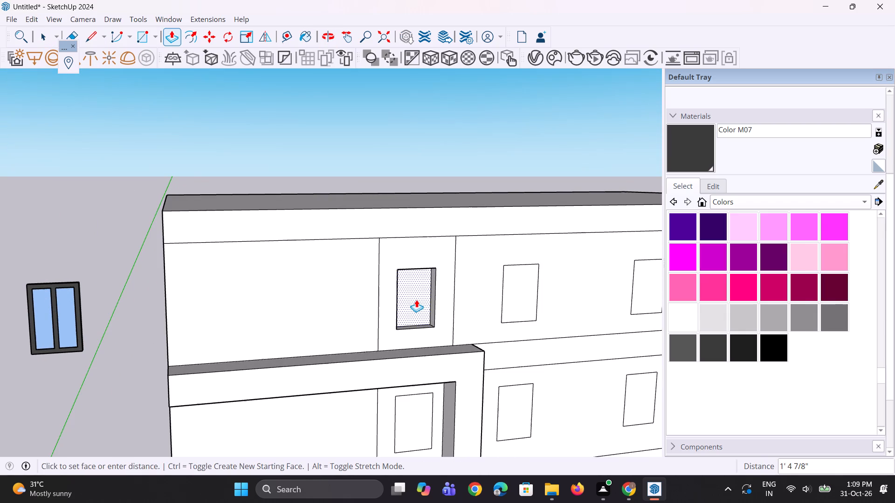
pyautogui.click(416, 299)
pyautogui.doubleClick(415, 401)
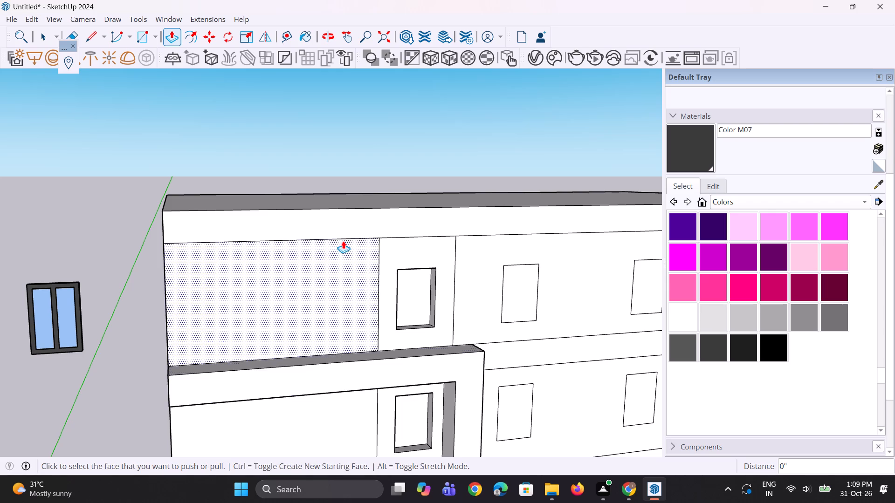
# Recess the third and fourth window openings from the top in the leftmost column by the same depth.
pyautogui.scroll(-8, 343, 241)
pyautogui.scroll(3, 354, 361)
pyautogui.scroll(2, 394, 412)
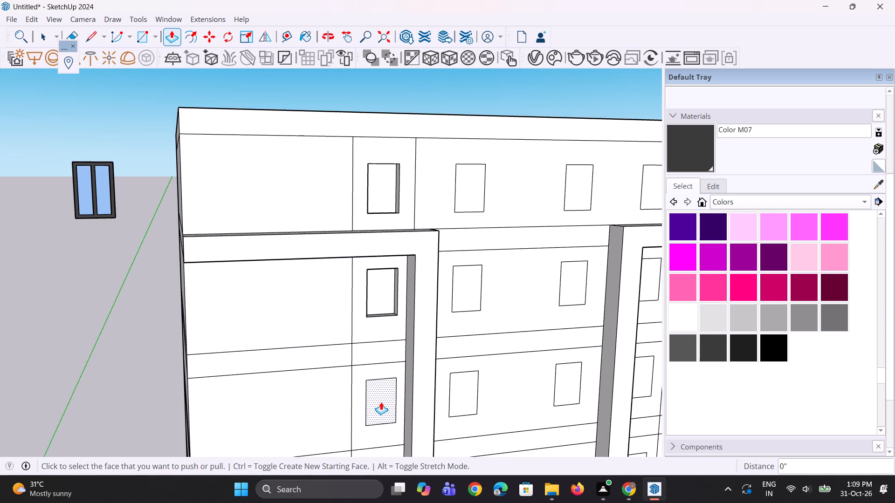
pyautogui.doubleClick(381, 401)
pyautogui.scroll(-8, 365, 204)
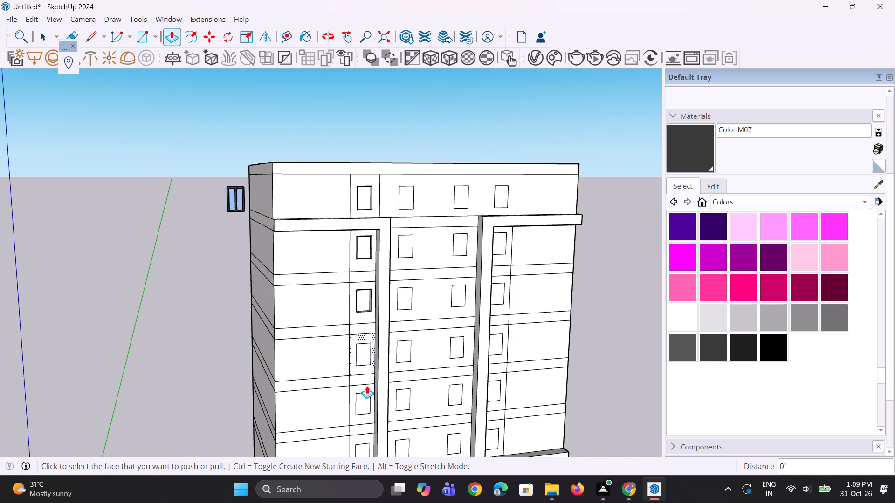
pyautogui.scroll(3, 367, 386)
pyautogui.scroll(4, 354, 327)
pyautogui.doubleClick(363, 355)
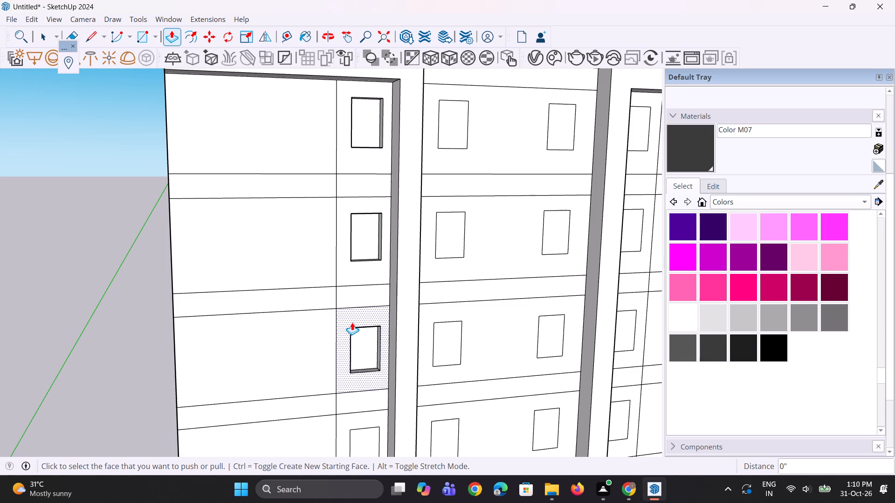
# Recess the leftmost column's last two openings inside the projecting frame and the one just below it by the same depth.
pyautogui.scroll(-5, 321, 398)
pyautogui.scroll(-5, 372, 289)
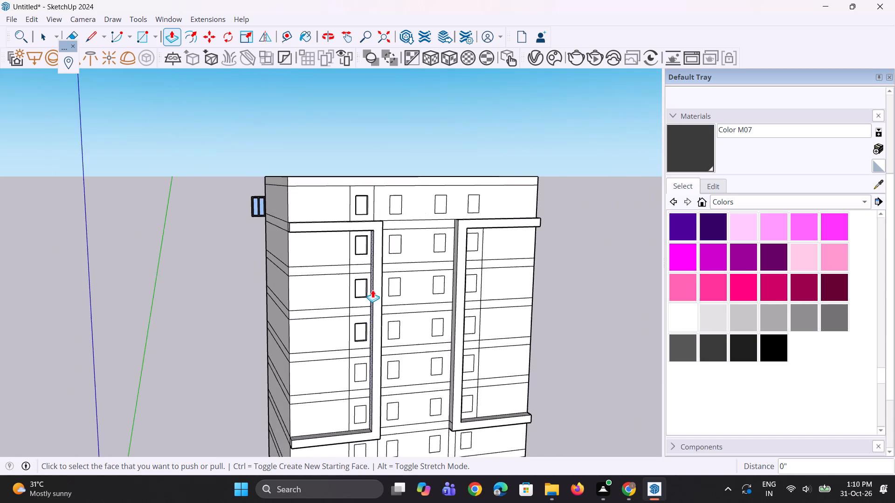
pyautogui.scroll(-5, 372, 290)
pyautogui.scroll(5, 359, 429)
pyautogui.scroll(8, 355, 349)
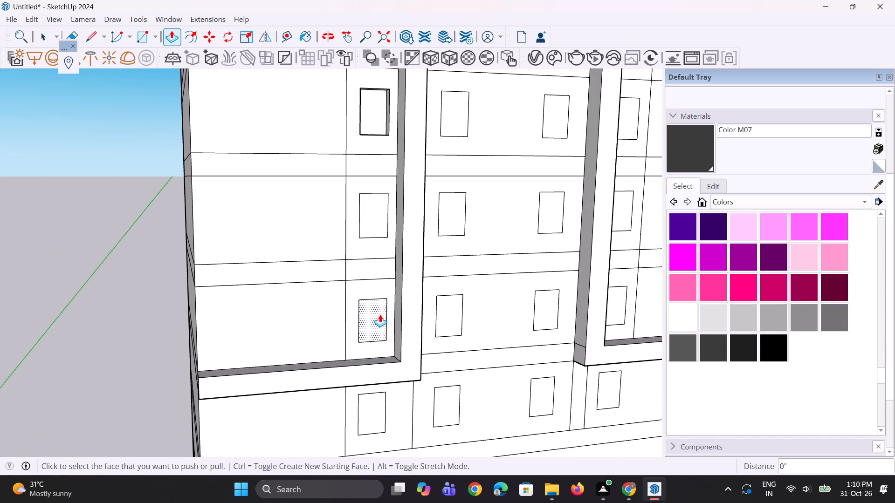
pyautogui.doubleClick(380, 314)
pyautogui.click(372, 218)
pyautogui.click(372, 218)
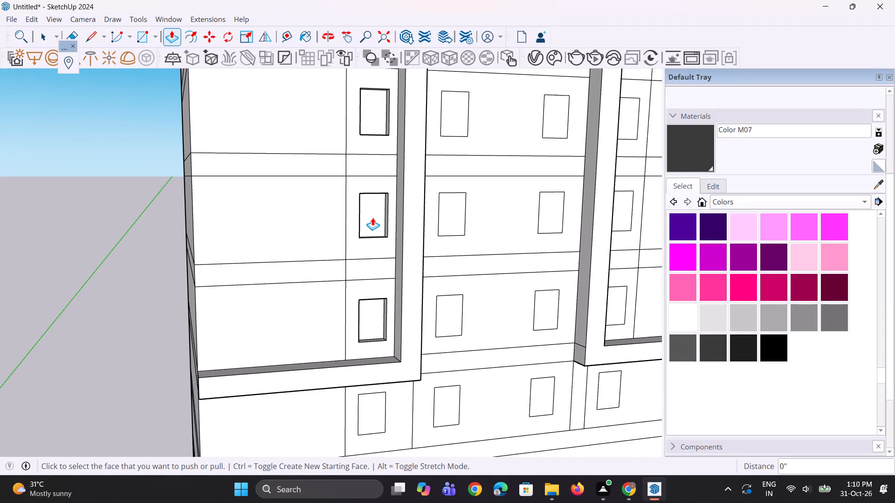
pyautogui.scroll(1, 386, 333)
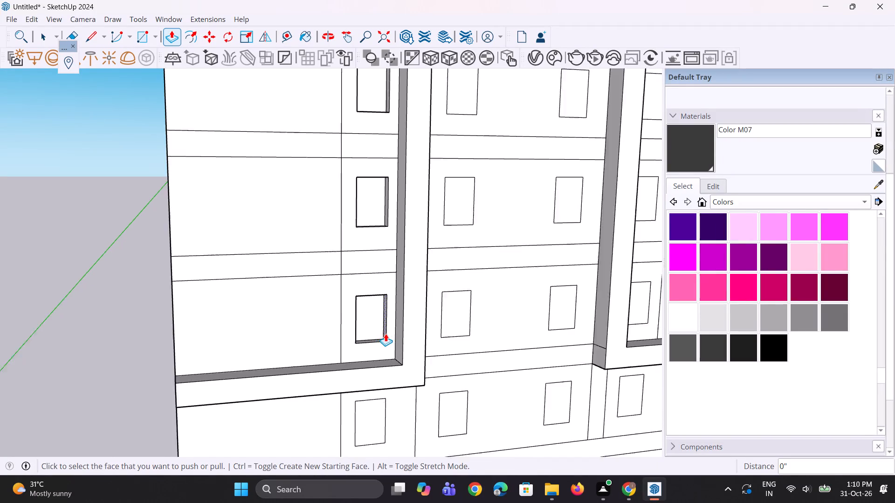
pyautogui.scroll(1, 386, 333)
pyautogui.doubleClick(373, 433)
# Examine the recessed leftmost window column and the whole building from the front.
pyautogui.scroll(-4, 377, 423)
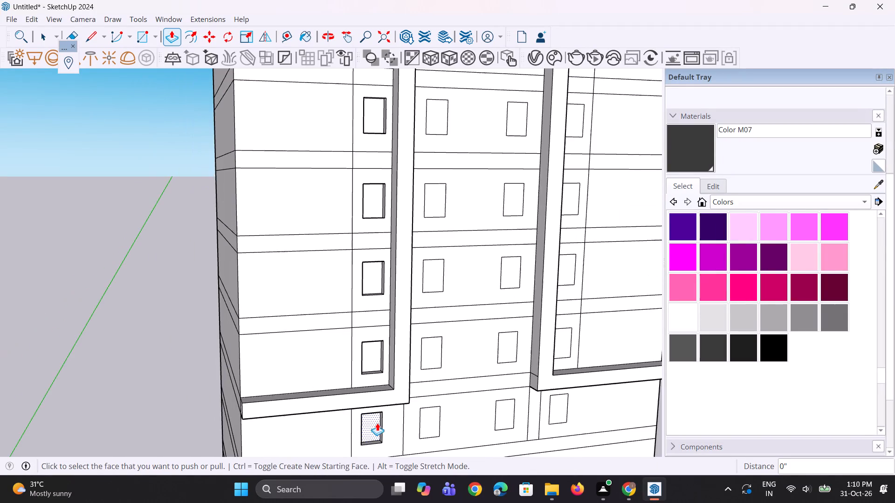
pyautogui.scroll(-6, 377, 423)
pyautogui.moveTo(437, 372); pyautogui.dragTo(365, 385, button='middle')
pyautogui.scroll(1, 365, 385)
pyautogui.scroll(-5, 372, 380)
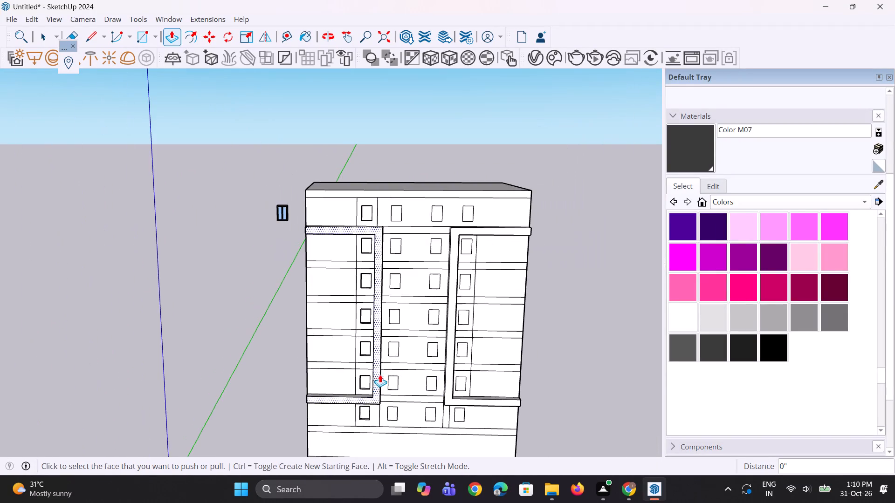
pyautogui.scroll(-4, 387, 369)
pyautogui.moveTo(388, 367); pyautogui.dragTo(362, 333, button='middle')
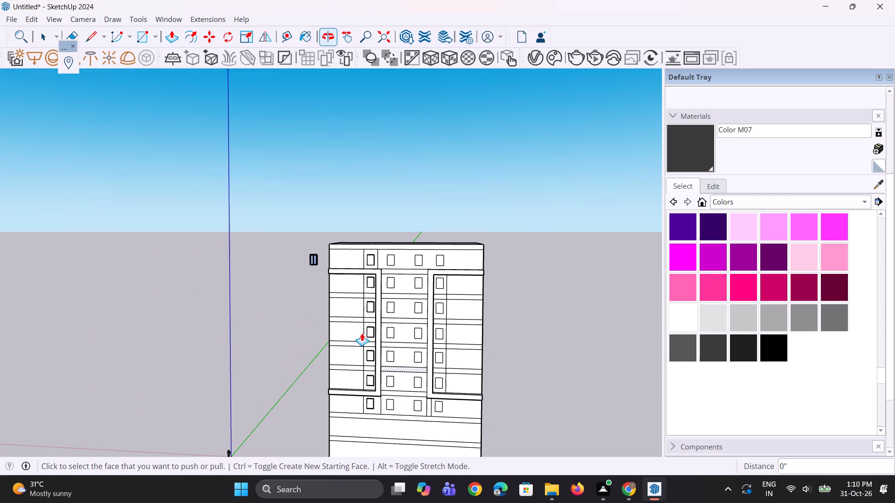
pyautogui.scroll(1, 342, 330)
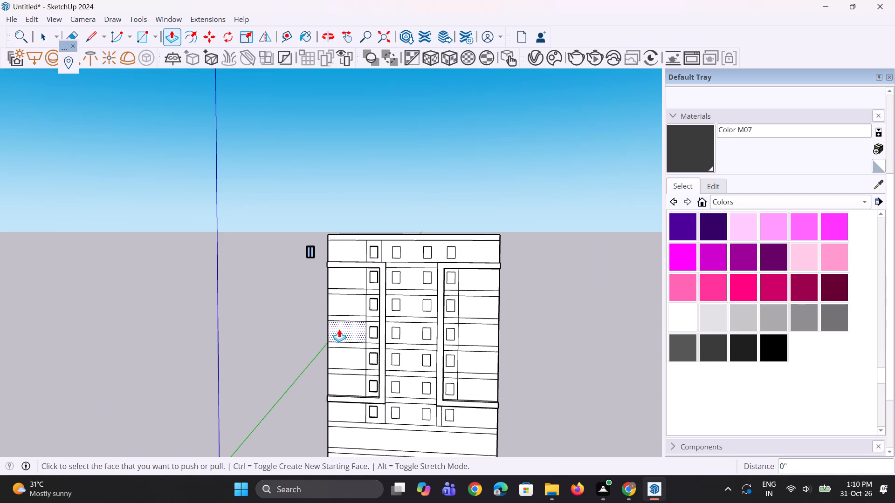
# Move the grouped window beside the building into the leftmost column's top opening, aligning their lower right corners.
pyautogui.press('space')
pyautogui.press('space')
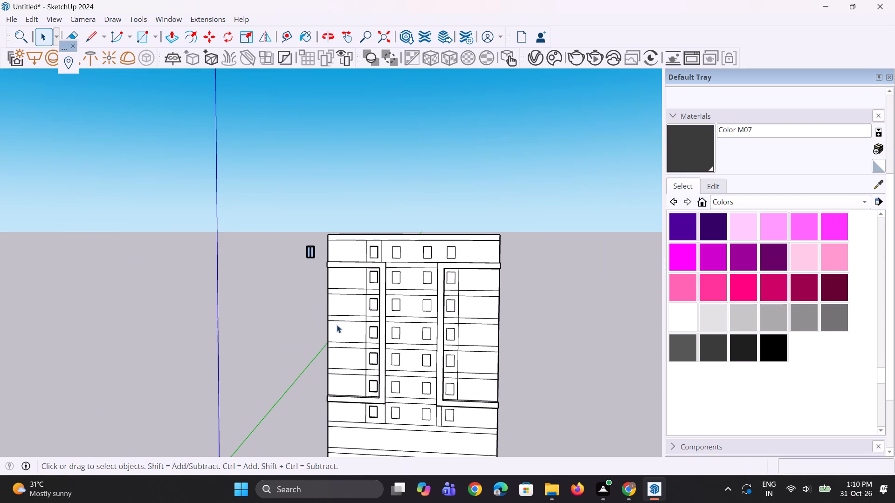
pyautogui.scroll(10, 295, 281)
pyautogui.click(323, 252)
pyautogui.scroll(4, 335, 277)
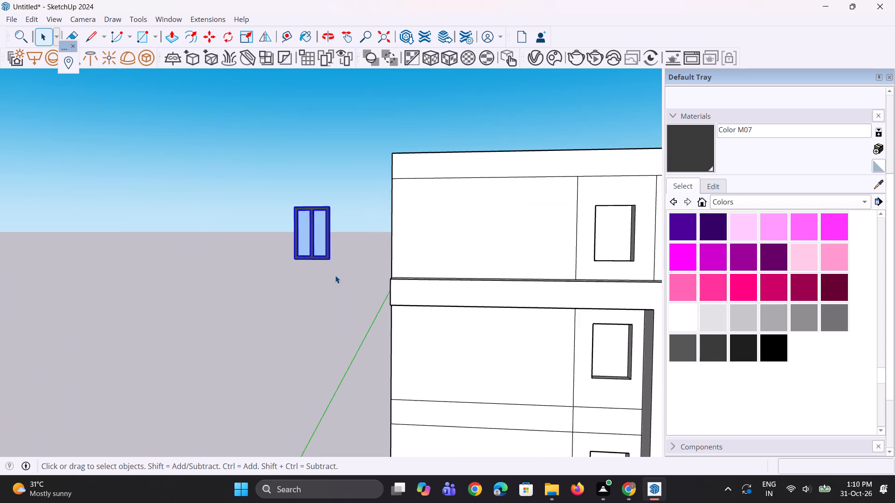
pyautogui.scroll(2, 335, 275)
pyautogui.press('m')
pyautogui.scroll(4, 332, 262)
pyautogui.click(324, 248)
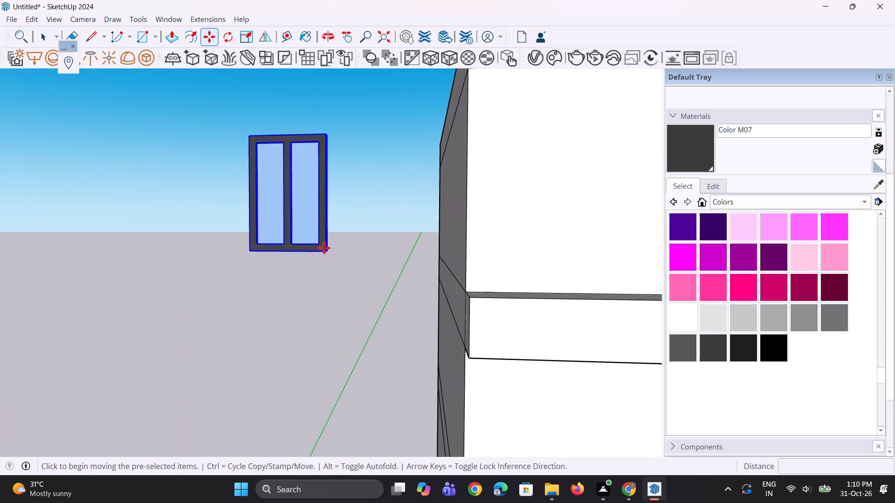
pyautogui.scroll(-6, 283, 312)
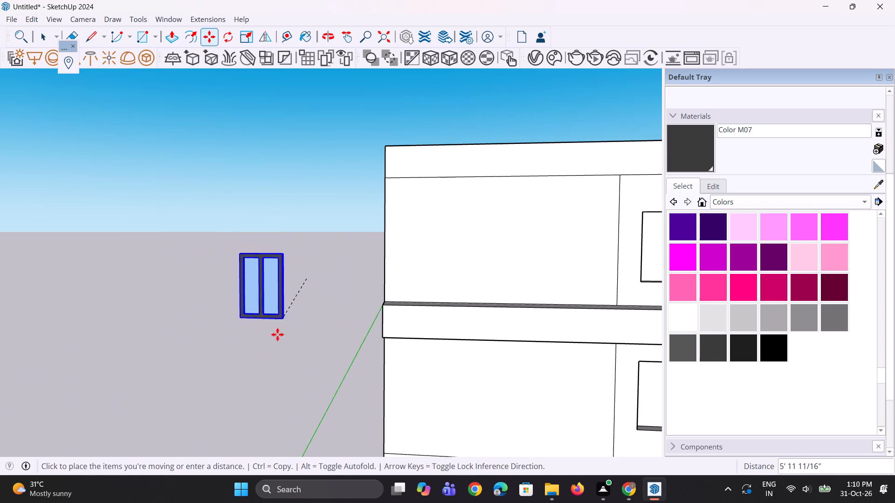
pyautogui.scroll(-3, 276, 361)
pyautogui.scroll(1, 530, 288)
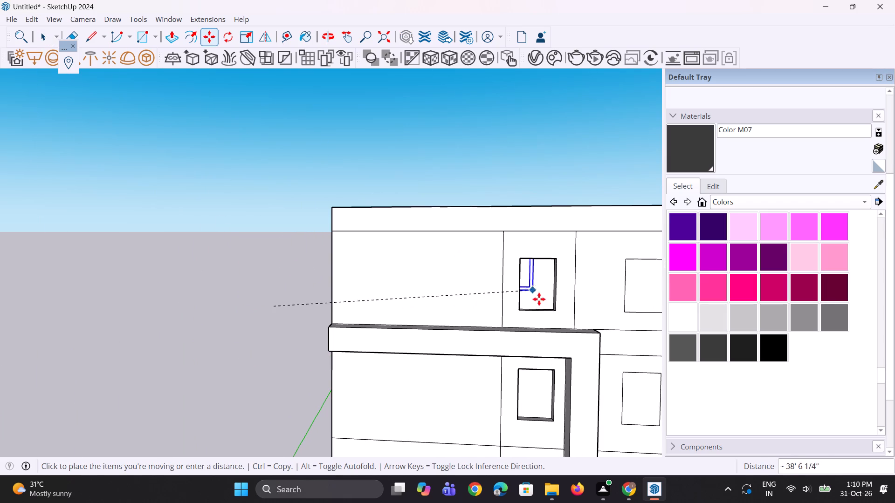
pyautogui.click(554, 306)
# Copy the placed window from its lower right corner down into the second opening of the leftmost column.
pyautogui.scroll(-3, 432, 216)
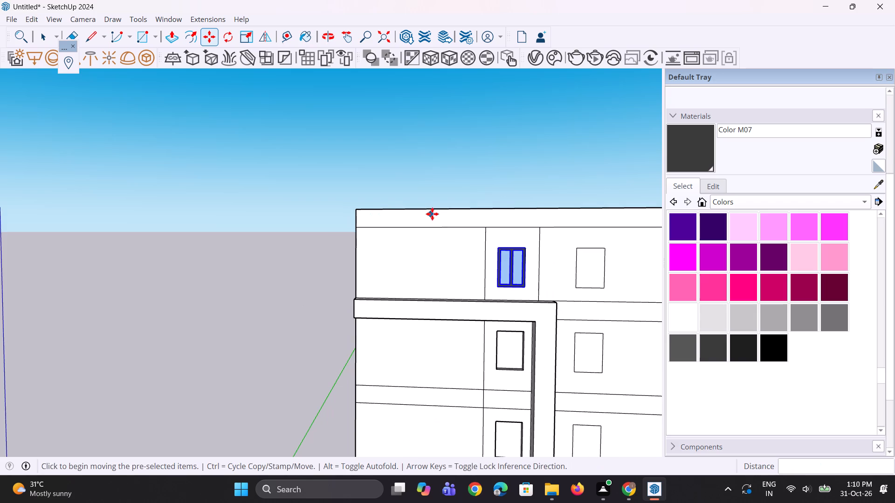
pyautogui.scroll(-6, 447, 218)
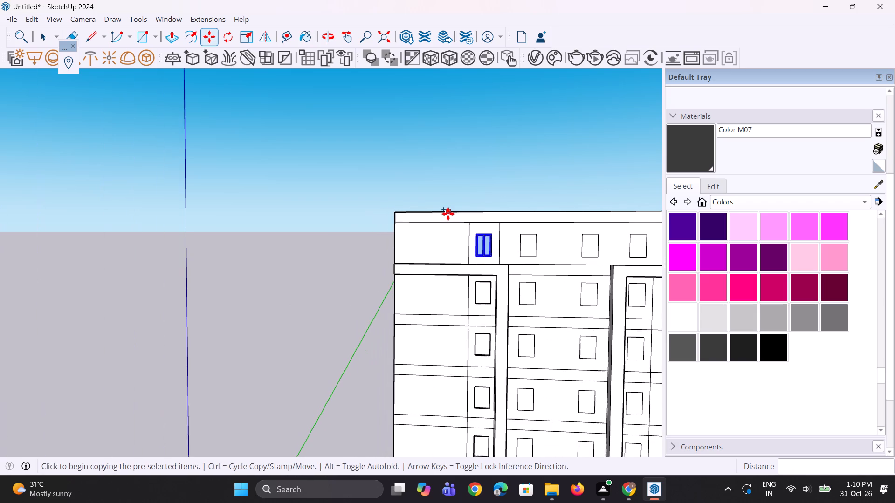
pyautogui.scroll(2, 544, 287)
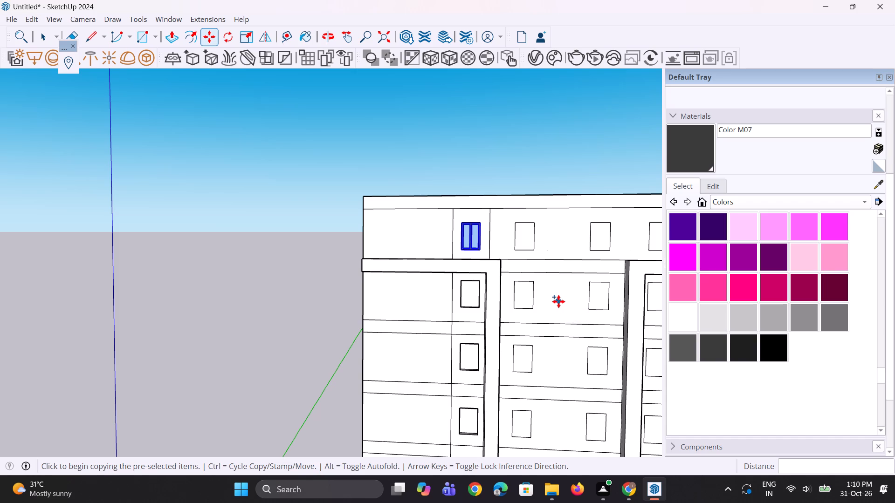
pyautogui.scroll(-2, 556, 288)
pyautogui.scroll(2, 557, 324)
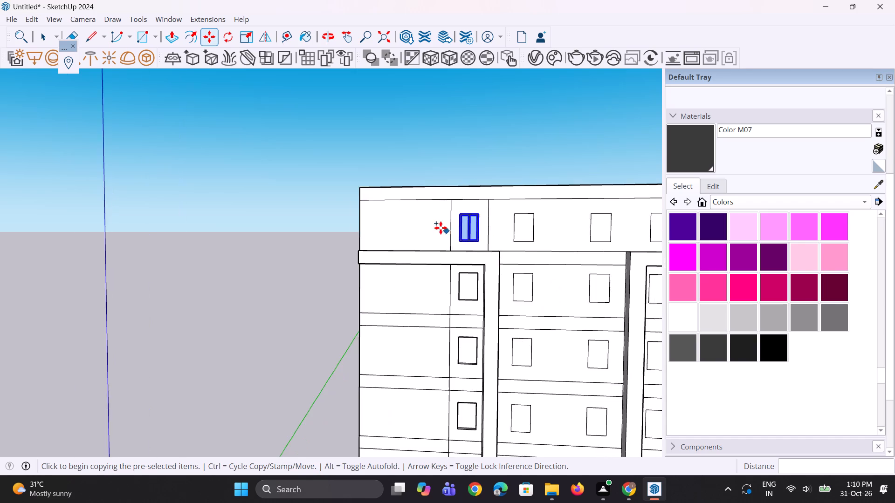
pyautogui.scroll(3, 441, 228)
pyautogui.scroll(6, 502, 251)
pyautogui.click(490, 247)
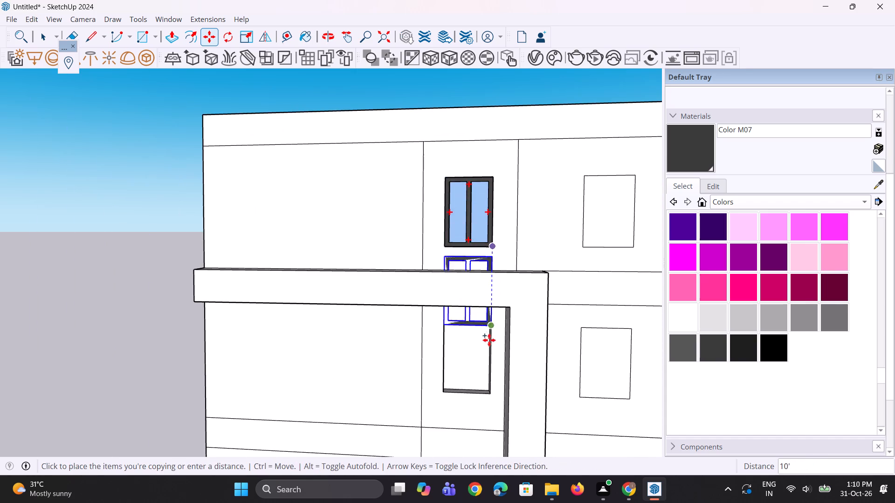
pyautogui.click(487, 390)
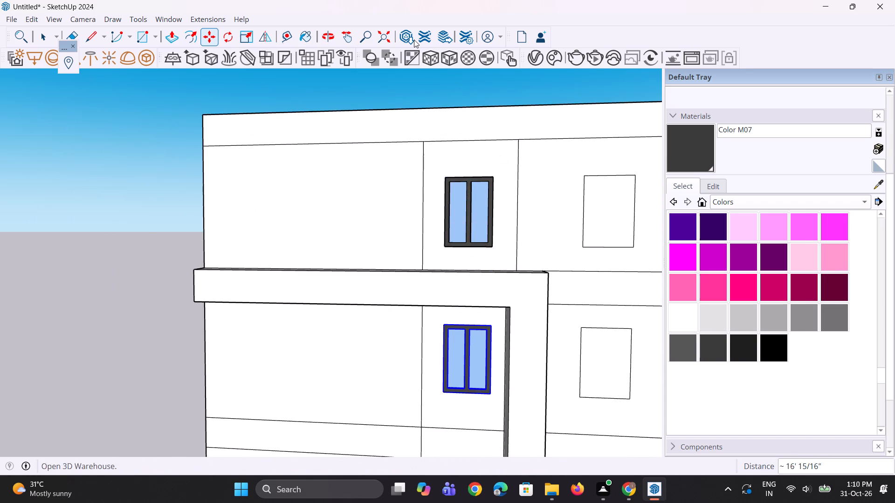
# Copy the window from the second opening down into the third opening, matching the lower right corners.
pyautogui.scroll(-4, 414, 40)
pyautogui.scroll(-9, 426, 93)
pyautogui.scroll(12, 453, 207)
pyautogui.click(469, 218)
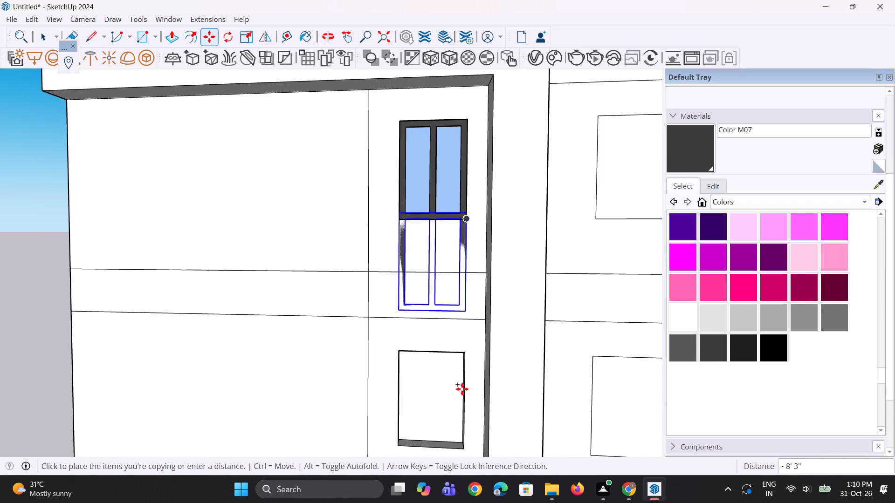
pyautogui.click(468, 445)
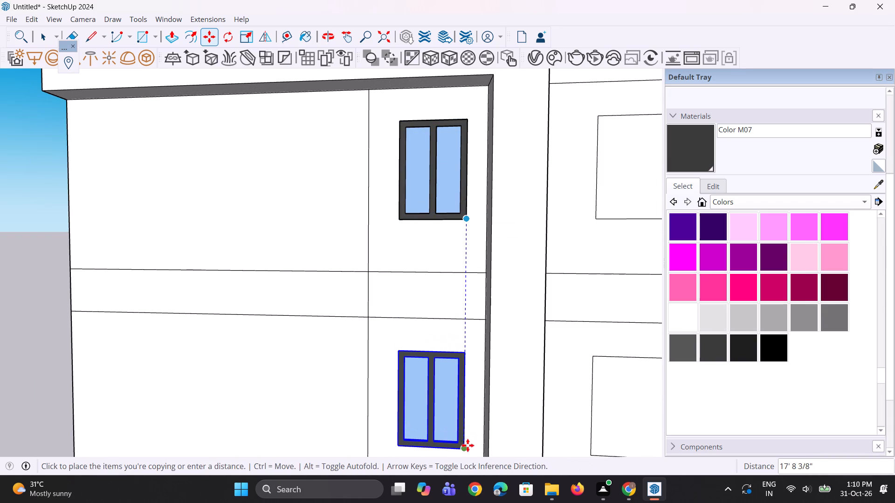
# Copy the window from the third opening down into the fourth opening, matching the lower right corners.
pyautogui.scroll(-10, 423, 214)
pyautogui.scroll(9, 404, 353)
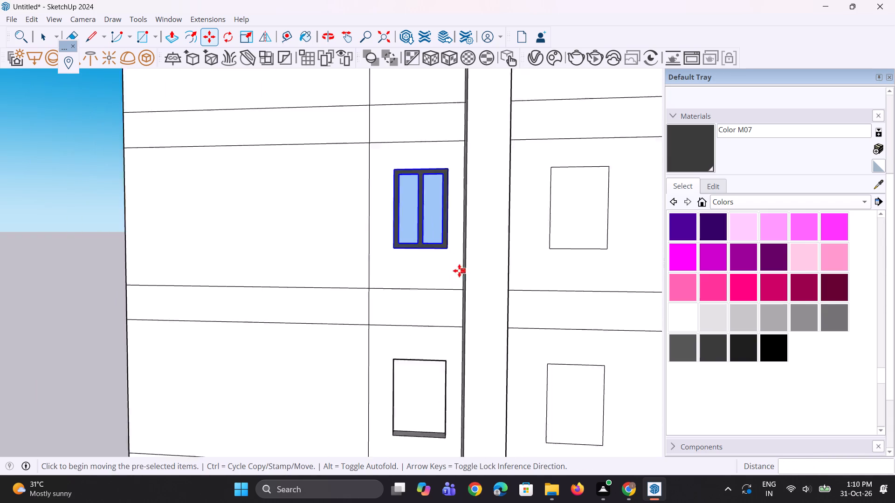
pyautogui.scroll(5, 447, 265)
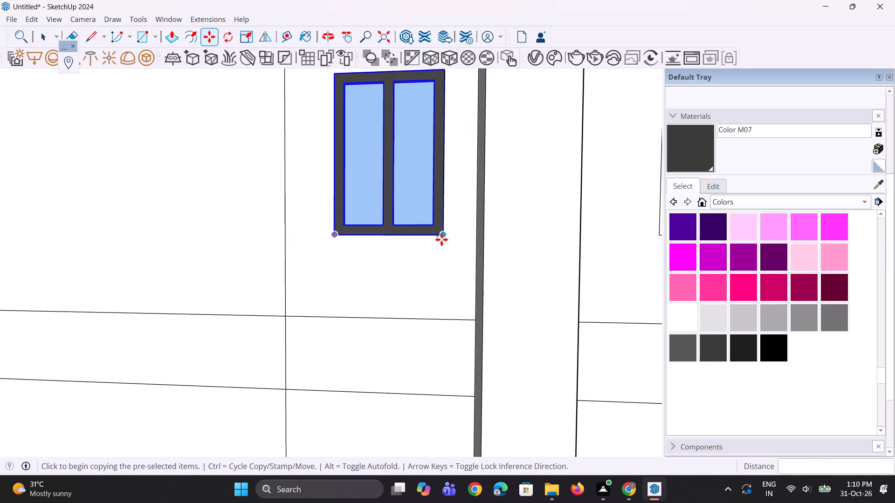
pyautogui.click(441, 239)
pyautogui.scroll(-11, 441, 272)
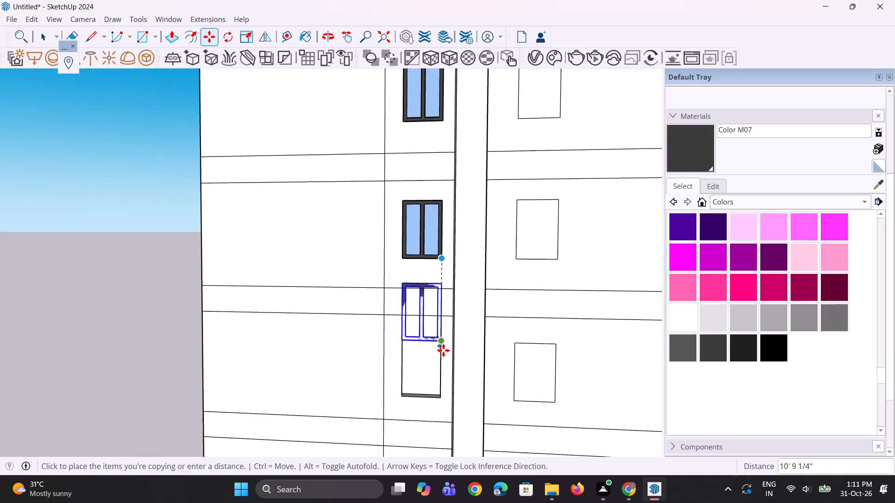
pyautogui.click(441, 394)
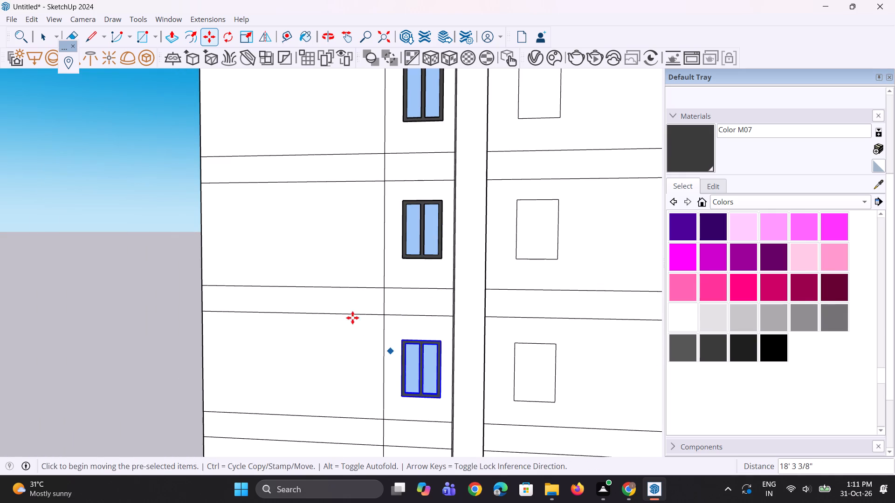
# Copy the window from the fourth opening down into the fifth opening, matching the lower right corners.
pyautogui.scroll(-8, 221, 236)
pyautogui.scroll(7, 296, 363)
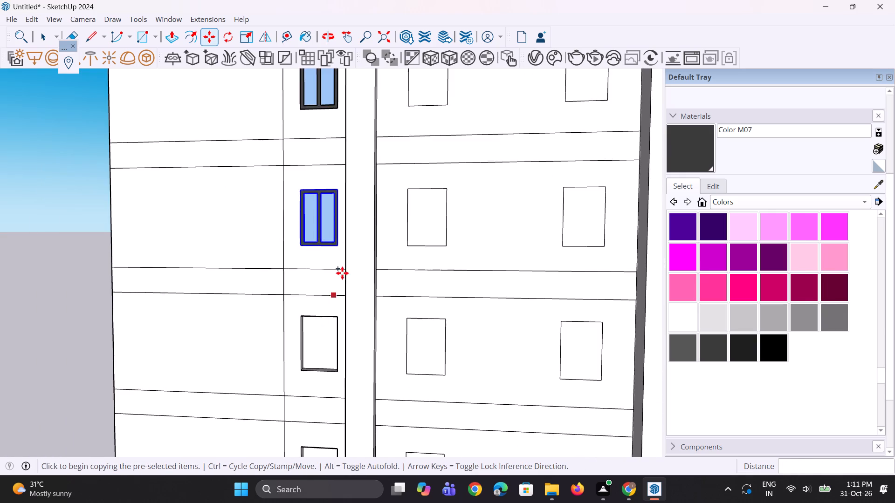
pyautogui.scroll(4, 345, 246)
pyautogui.click(335, 245)
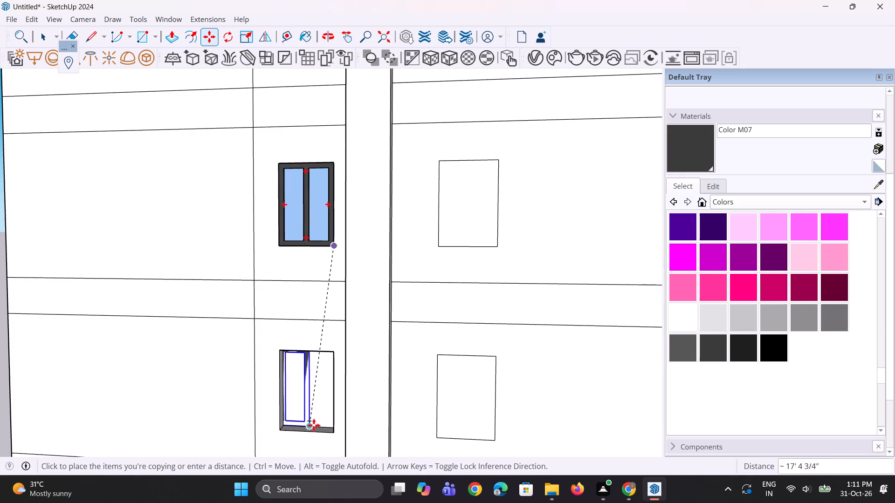
pyautogui.click(336, 432)
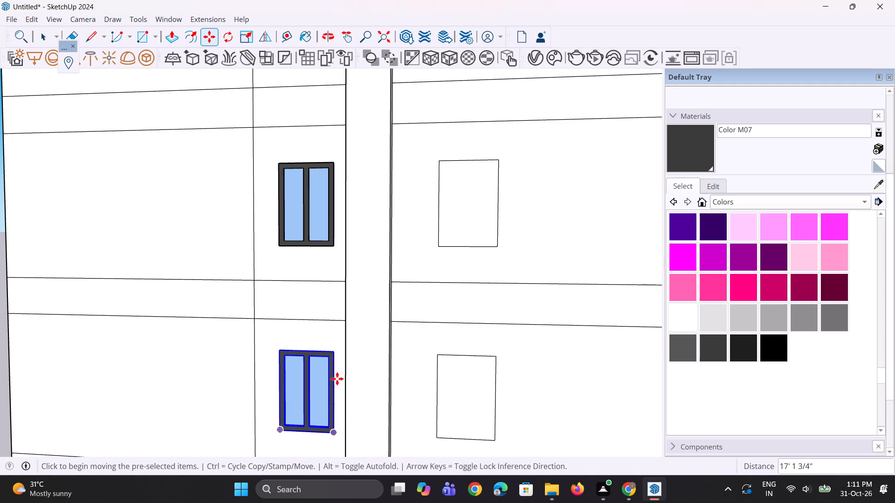
pyautogui.scroll(-15, 313, 246)
pyautogui.scroll(1, 364, 301)
pyautogui.moveTo(364, 301); pyautogui.dragTo(412, 306, button='middle')
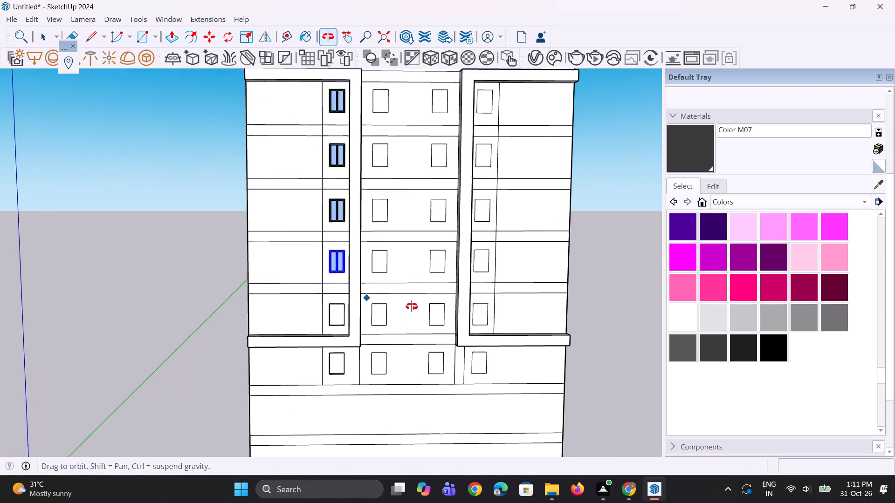
# Copy the window from the fifth opening down into the sixth opening of the leftmost column, matching the lower right corners.
pyautogui.moveTo(412, 306); pyautogui.dragTo(412, 306, button='middle')
pyautogui.keyDown('ctrl'); pyautogui.scroll(9, 360, 300); pyautogui.keyUp('ctrl')
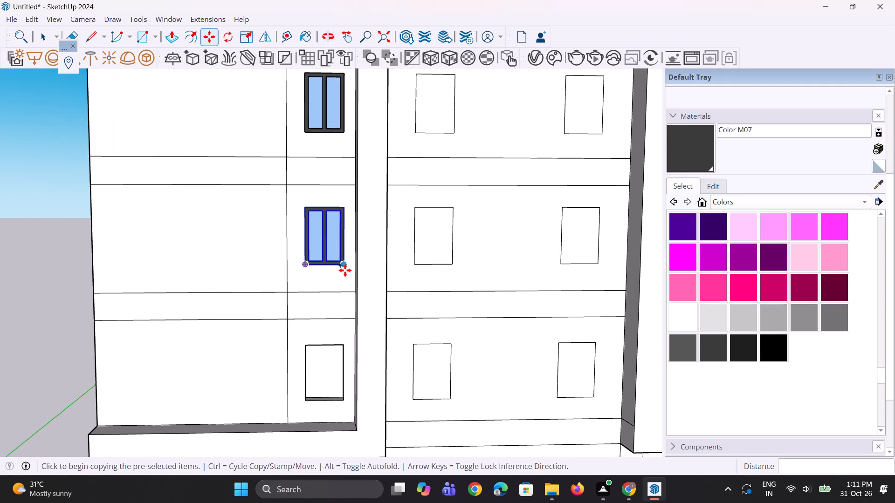
pyautogui.click(345, 270)
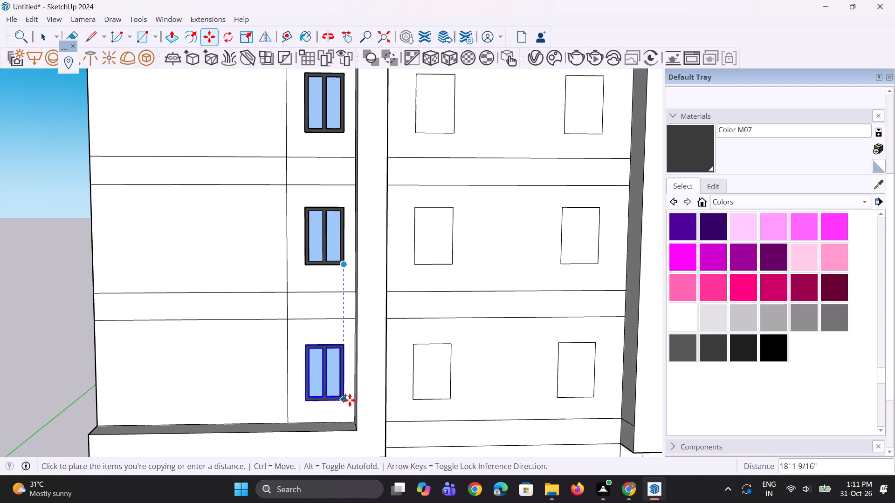
pyautogui.click(350, 401)
# Copy the window from the sixth opening down into the bottom opening below the ledge, matching the lower right corners, and clear the selection.
pyautogui.scroll(-10, 364, 198)
pyautogui.scroll(5, 367, 266)
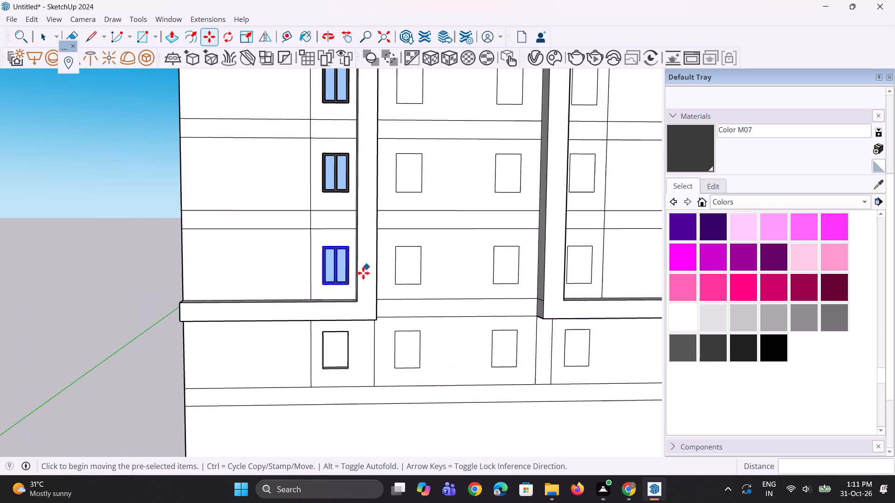
pyautogui.scroll(7, 344, 313)
pyautogui.scroll(3, 351, 271)
pyautogui.click(355, 266)
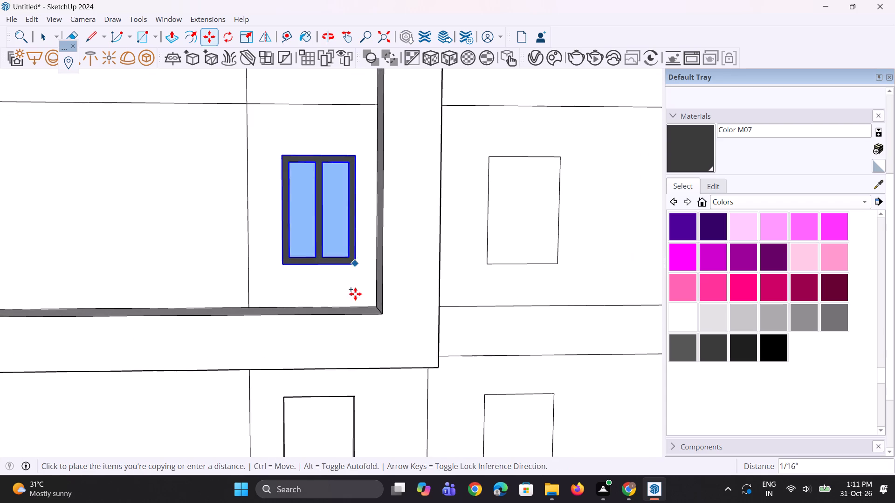
pyautogui.scroll(-7, 355, 300)
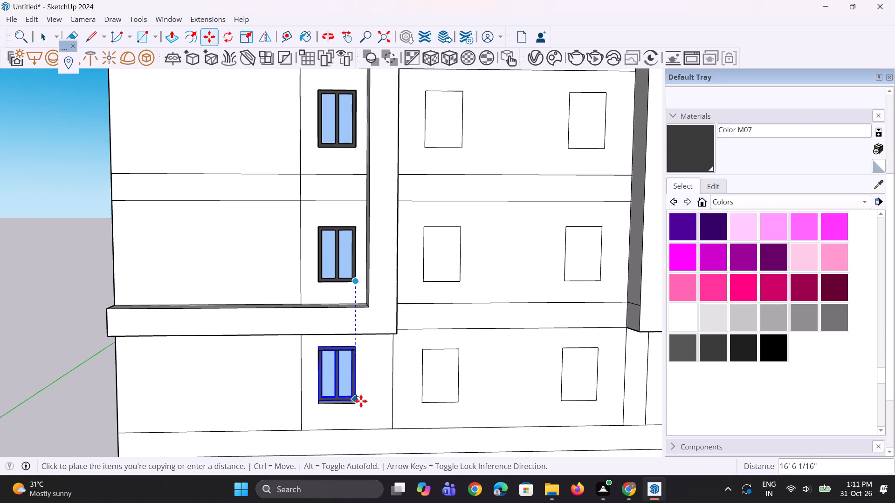
pyautogui.click(355, 404)
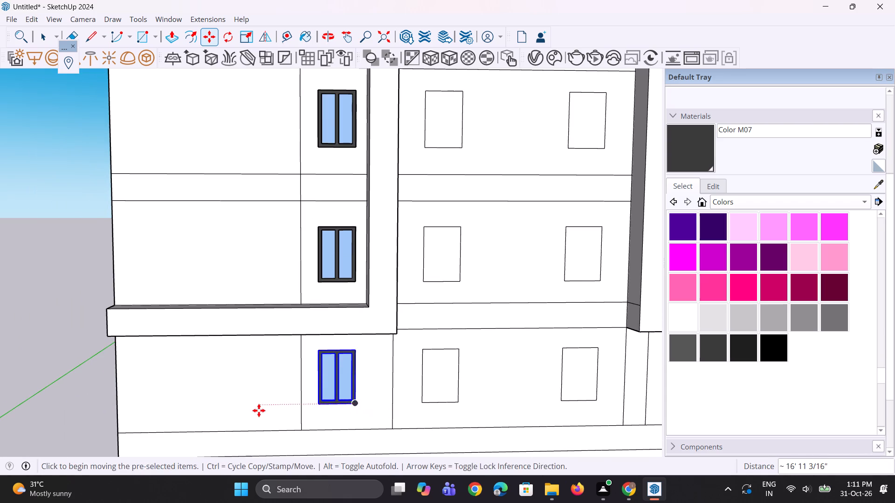
pyautogui.press('space')
pyautogui.press('space')
pyautogui.click(33, 345)
# Copy the bottom window face of the second column about 60 feet sideways into the empty space beside the building.
pyautogui.moveTo(313, 320); pyautogui.dragTo(257, 317, button='middle')
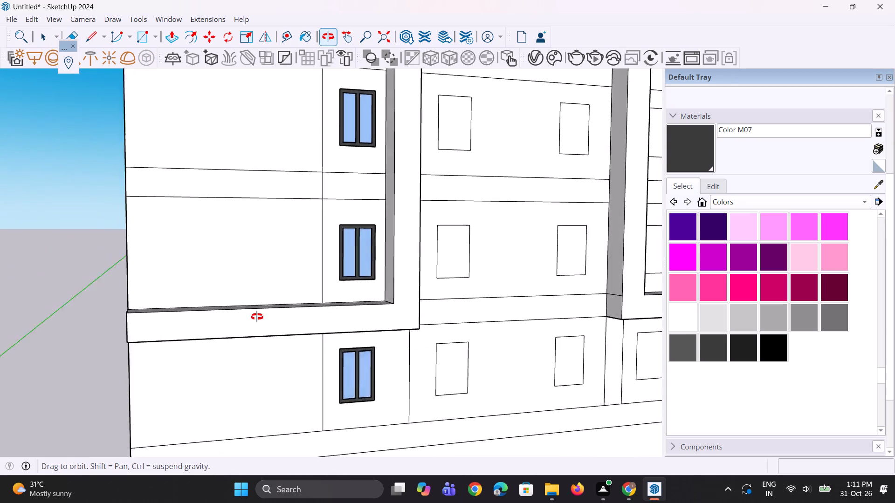
pyautogui.moveTo(257, 317); pyautogui.dragTo(257, 316, button='middle')
pyautogui.scroll(-10, 309, 325)
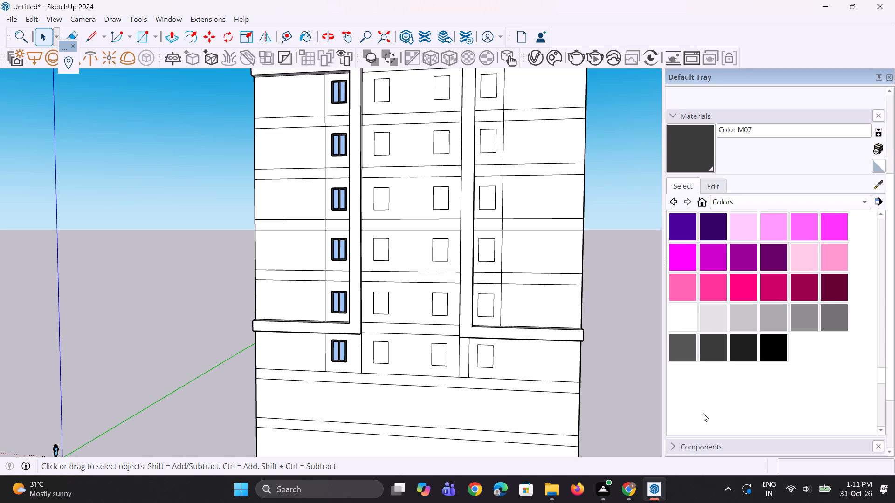
pyautogui.scroll(7, 365, 347)
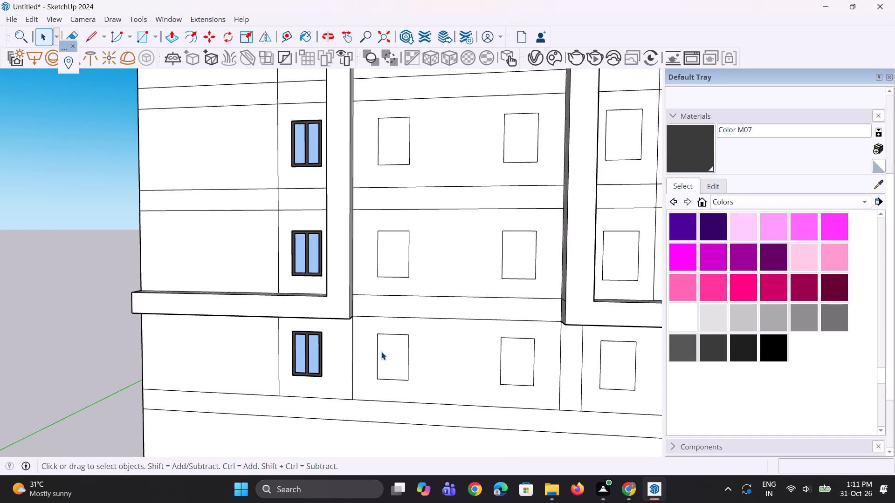
pyautogui.click(382, 352)
pyautogui.press('m')
pyautogui.click(382, 352)
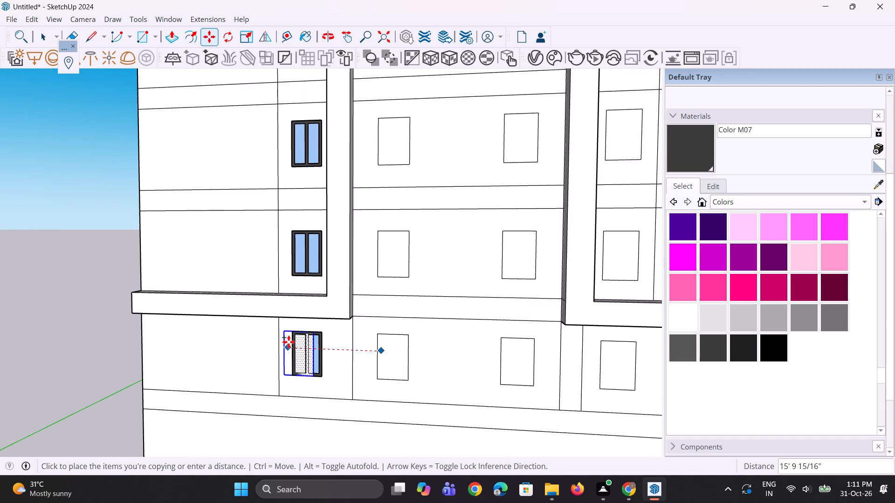
pyautogui.scroll(-7, 289, 342)
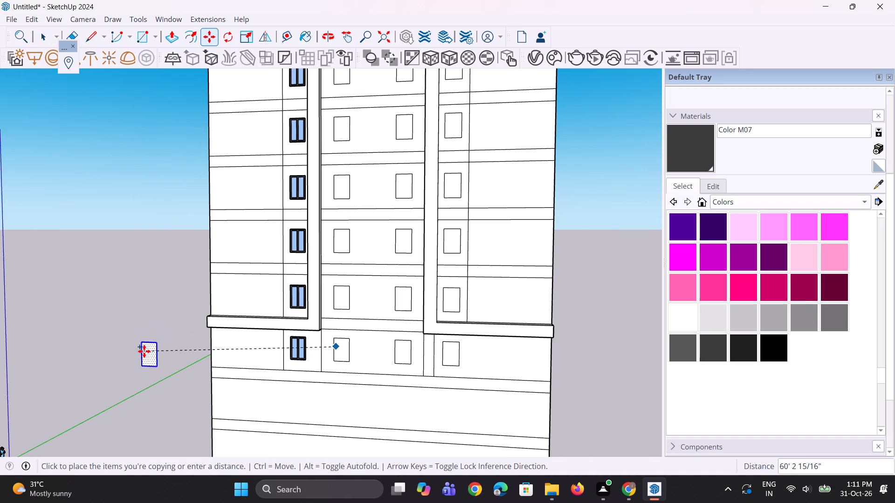
pyautogui.click(141, 344)
pyautogui.press('space')
pyautogui.press('space')
pyautogui.click(158, 294)
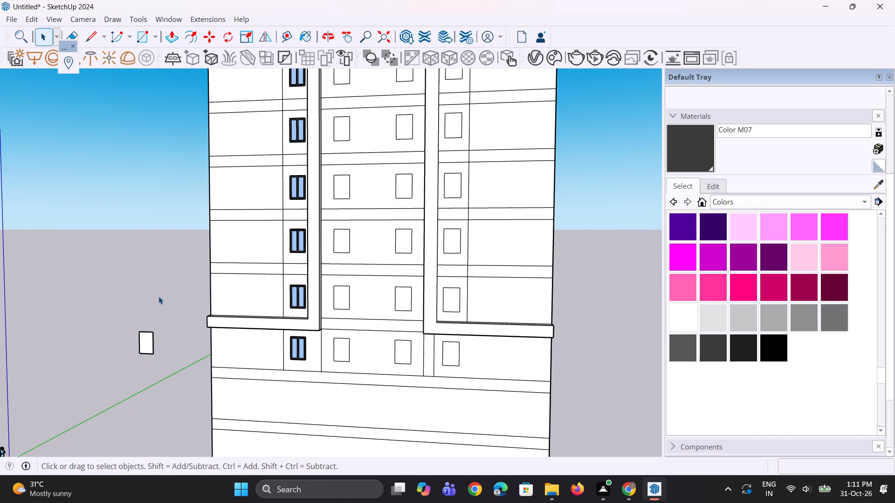
# Push/Pull the copied window face beside the building to a thickness of 3".
pyautogui.scroll(5, 145, 366)
pyautogui.press('p')
pyautogui.click(154, 336)
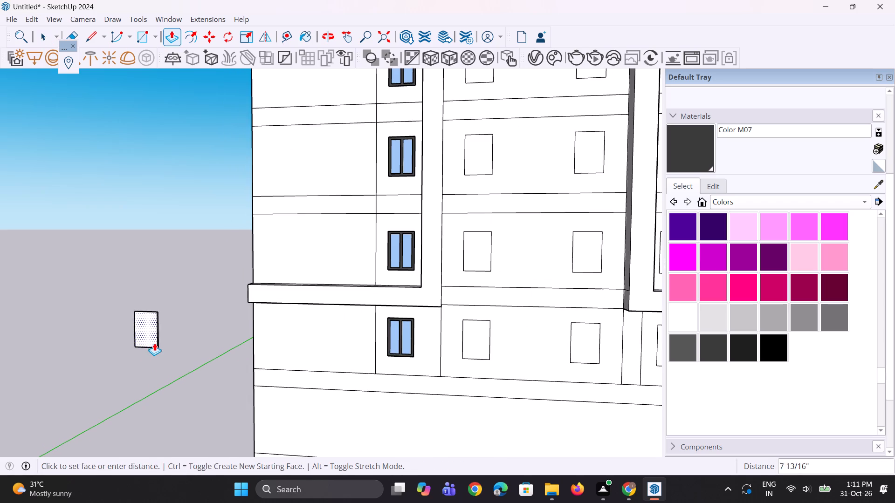
pyautogui.press('3')
pyautogui.hotkey('shift', '"')
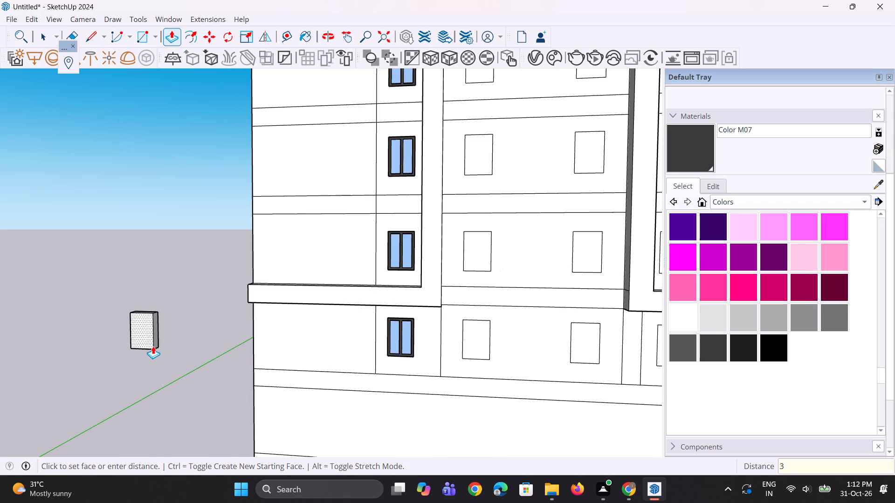
pyautogui.press('Return')
pyautogui.press('space')
pyautogui.press('space')
# Offset the front face outline of the new window panel inward by about 5" to form the frame border.
pyautogui.scroll(3, 113, 323)
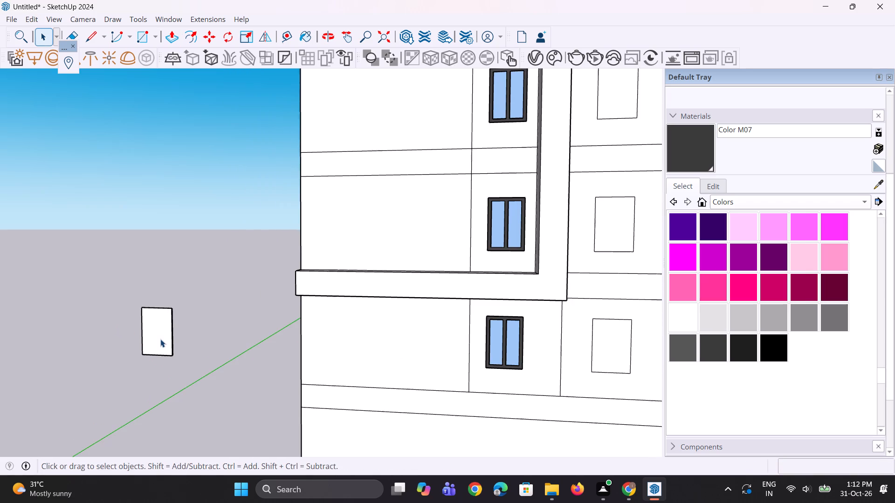
pyautogui.click(161, 339)
pyautogui.scroll(3, 159, 337)
pyautogui.press('f')
pyautogui.click(142, 324)
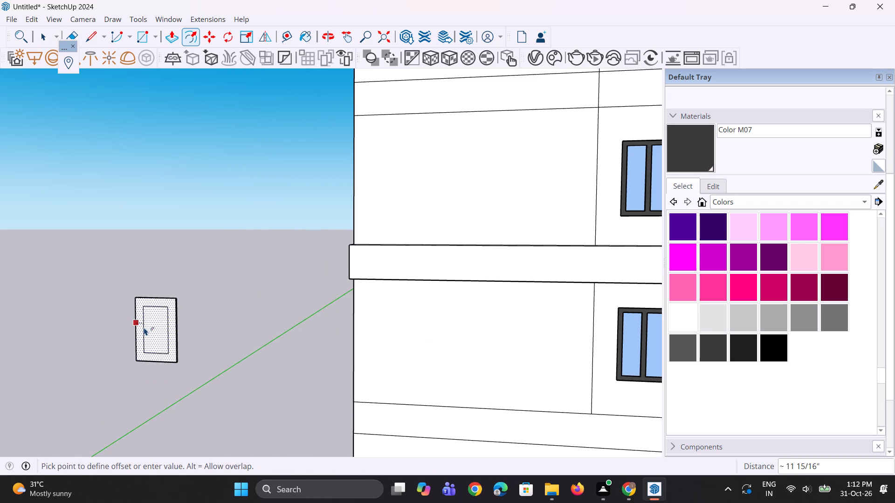
pyautogui.click(139, 326)
pyautogui.press('space')
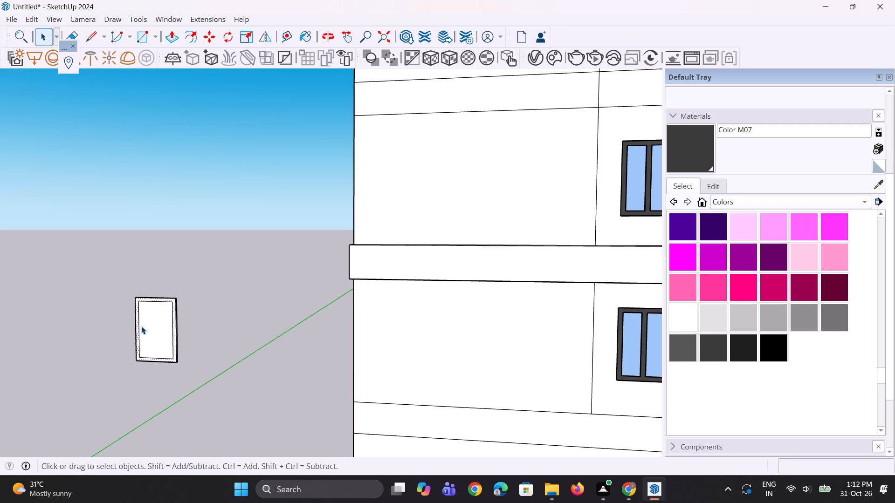
pyautogui.click(192, 390)
# Draw two short lines from the inner outline's left corners to the panel's outer left edge, separating the left frame strip.
pyautogui.moveTo(175, 347); pyautogui.dragTo(245, 337, button='middle')
pyautogui.scroll(1, 245, 337)
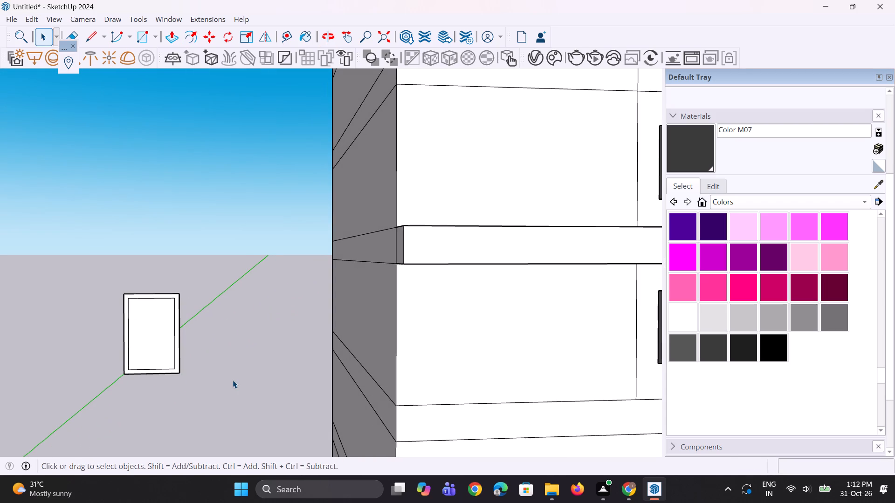
pyautogui.press('l')
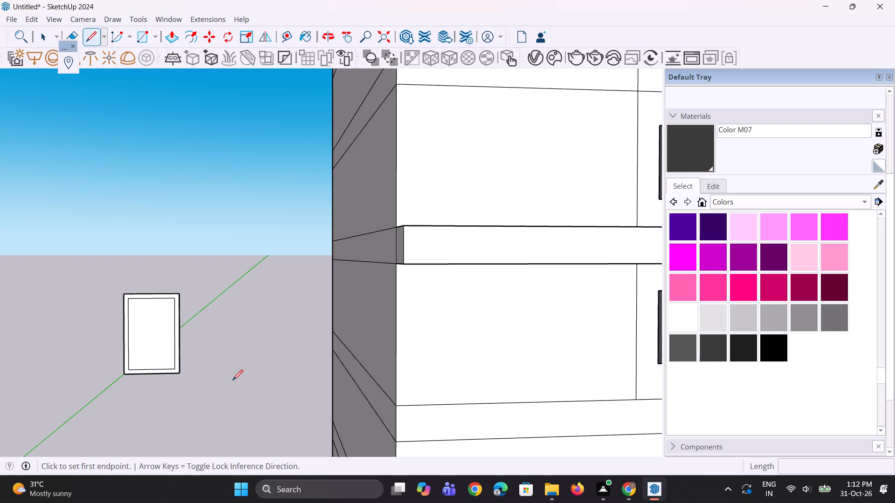
pyautogui.scroll(2, 181, 361)
pyautogui.scroll(7, 132, 377)
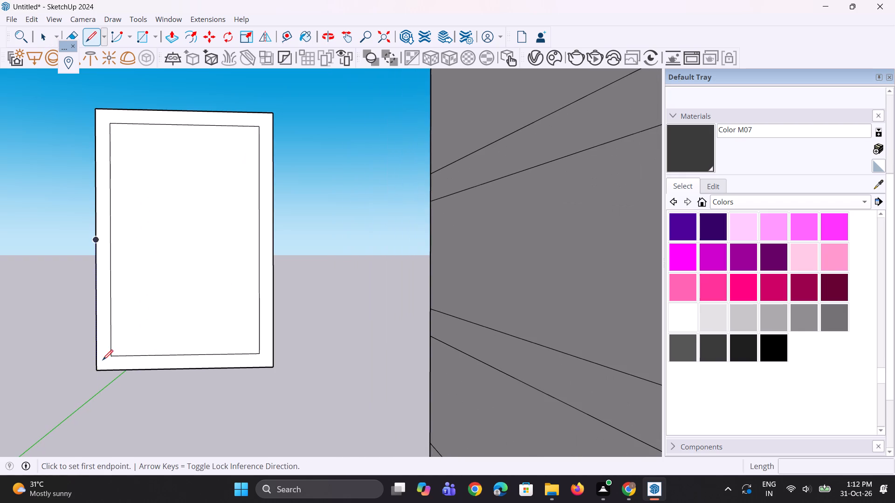
pyautogui.click(113, 356)
pyautogui.click(98, 358)
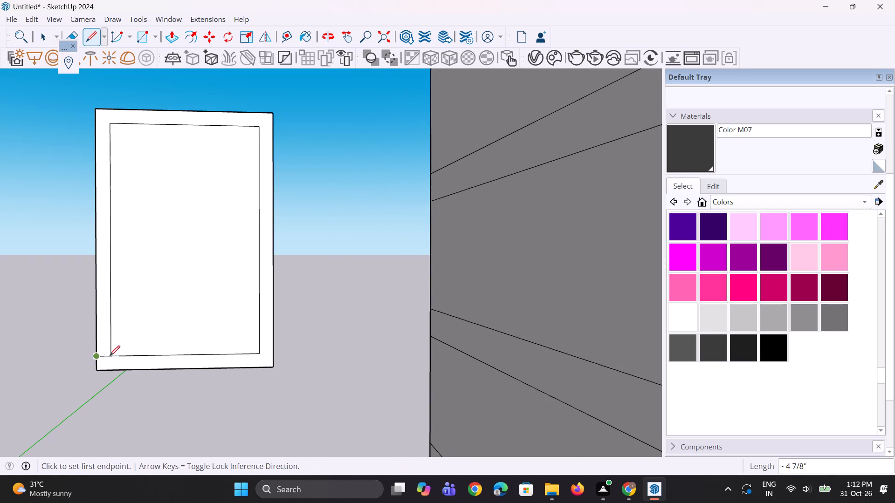
pyautogui.scroll(2, 126, 128)
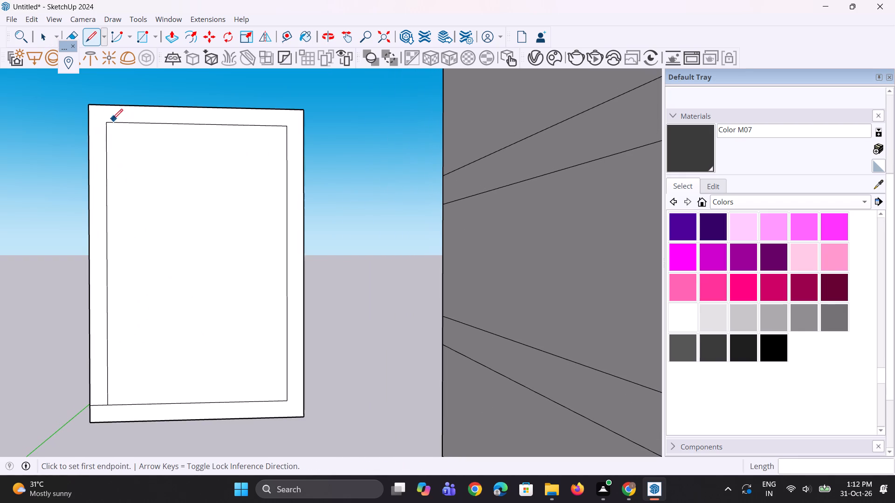
pyautogui.click(107, 126)
pyautogui.click(92, 126)
pyautogui.press('space')
# Copy the left frame strip to the panel's right edge and divide the spacing with /2 to add a centre mullion.
pyautogui.scroll(2, 106, 165)
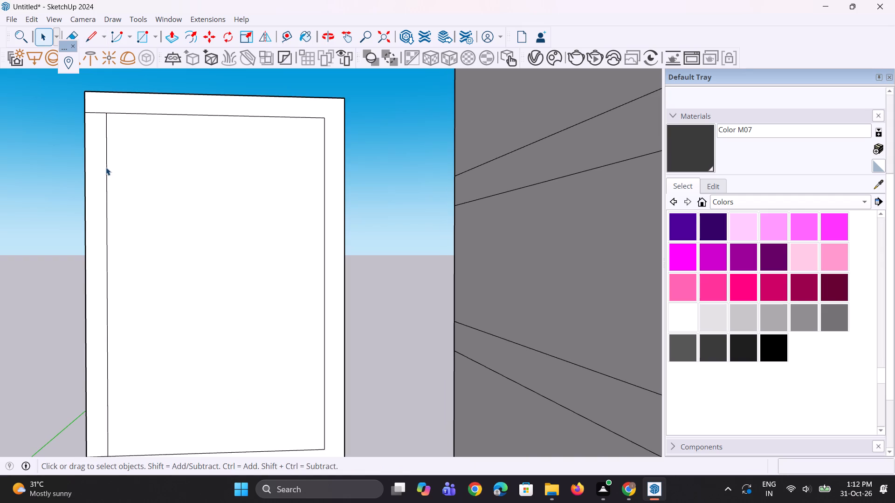
pyautogui.scroll(2, 106, 170)
pyautogui.click(98, 190)
pyautogui.scroll(-9, 103, 173)
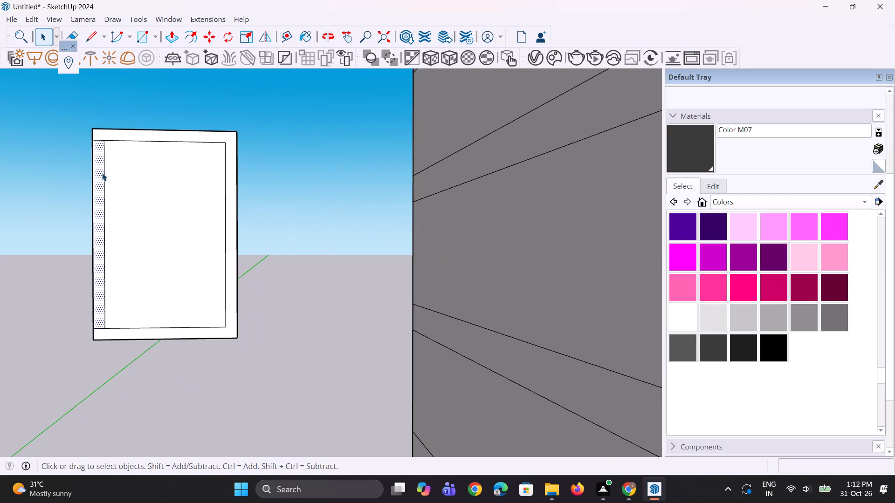
pyautogui.press('m')
pyautogui.scroll(3, 110, 332)
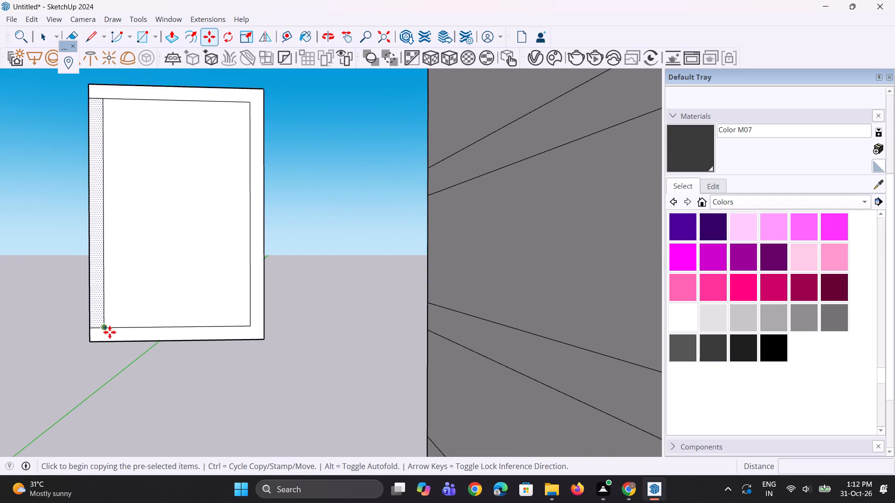
pyautogui.click(105, 326)
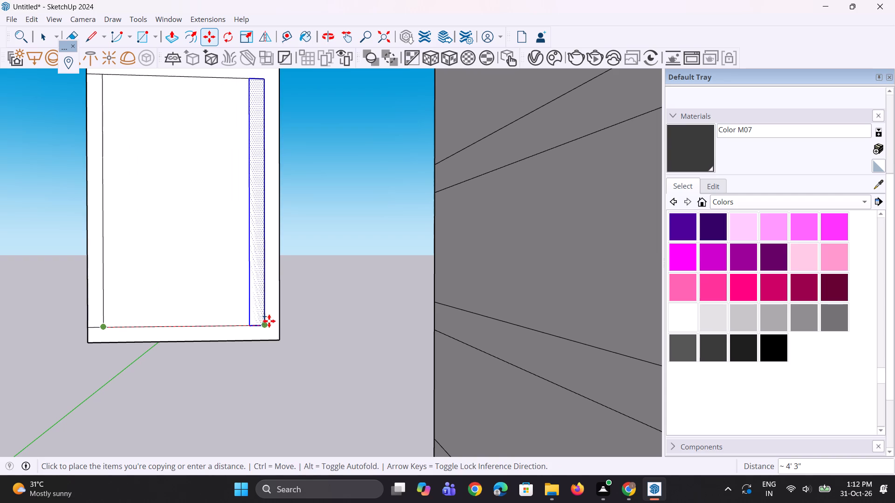
pyautogui.click(278, 322)
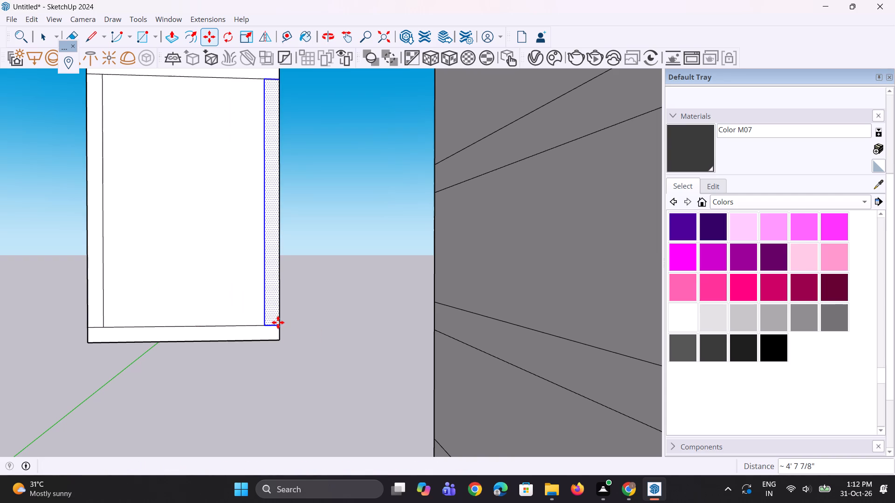
pyautogui.write('/2')
pyautogui.press('Return')
pyautogui.press('space')
pyautogui.press('space')
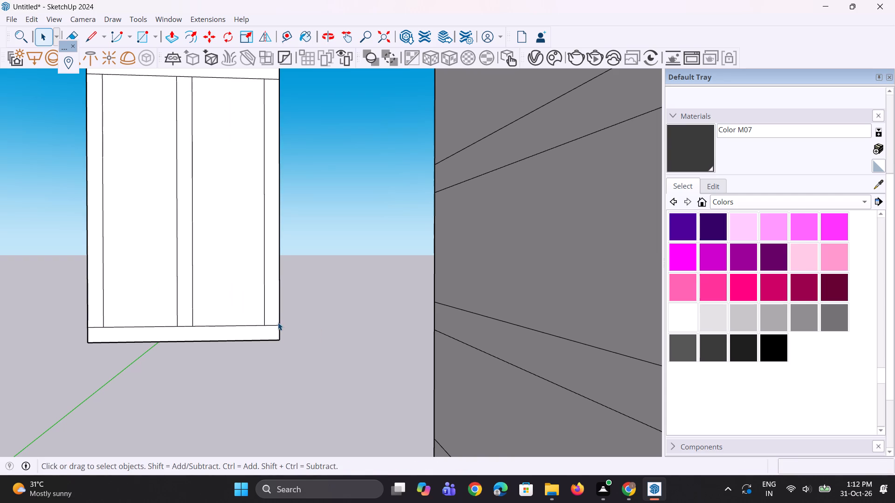
pyautogui.click(325, 359)
# Push/Pull the right frame strip of the window panel outward by 3".
pyautogui.press('p')
pyautogui.scroll(2, 291, 278)
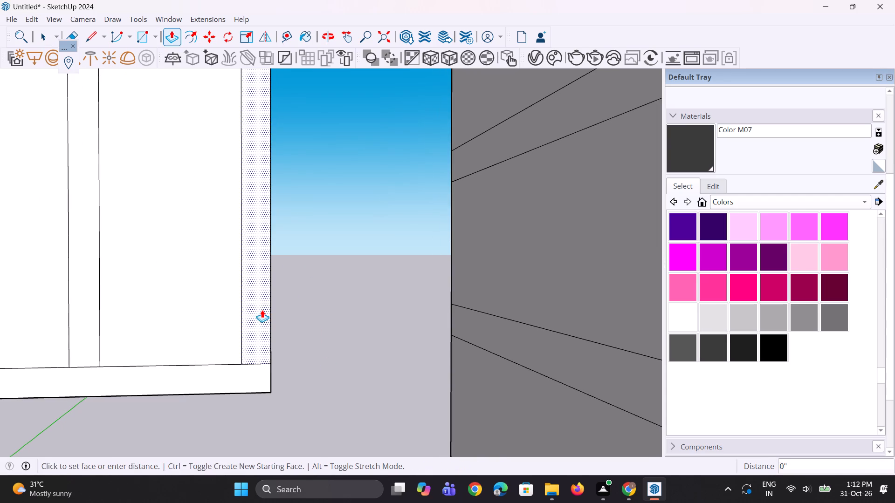
pyautogui.click(262, 310)
pyautogui.press('3')
pyautogui.hotkey('shift', '"')
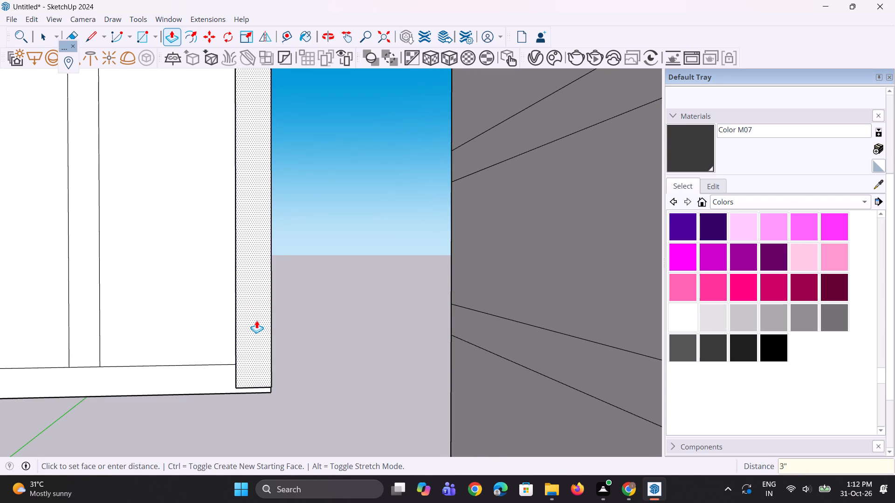
pyautogui.press('Return')
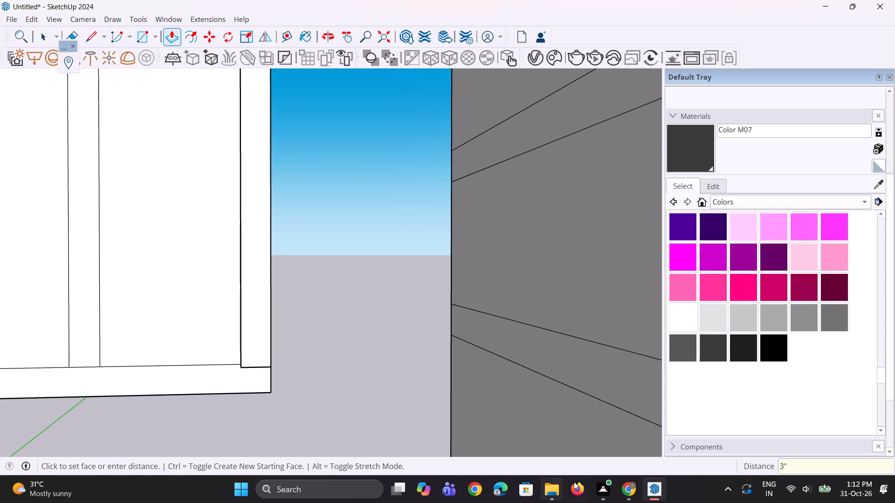
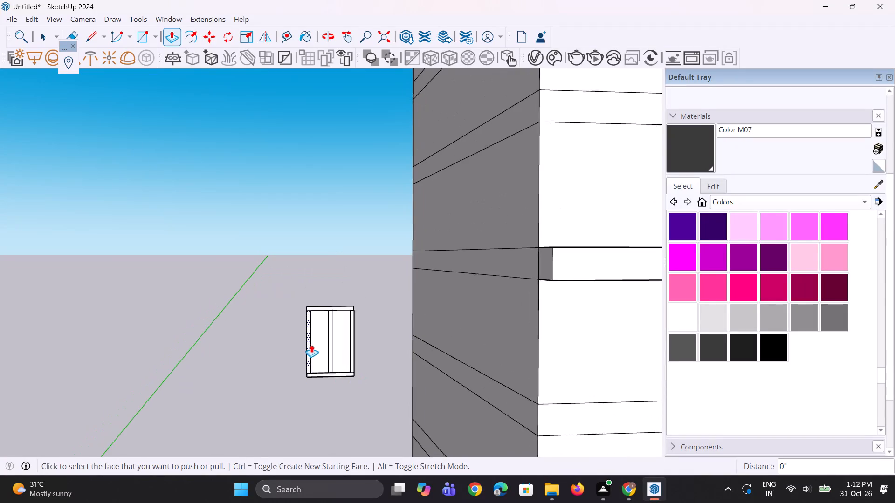
# Push/Pull the window panel's left strip, top strip and centre mullion outward by the same 3" as the right strip.
pyautogui.scroll(7, 312, 344)
pyautogui.doubleClick(303, 343)
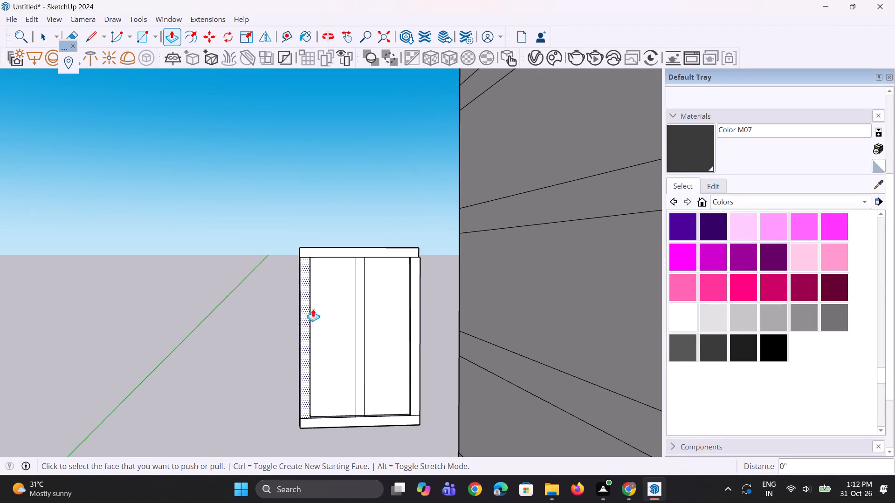
pyautogui.doubleClick(326, 253)
pyautogui.scroll(1, 365, 301)
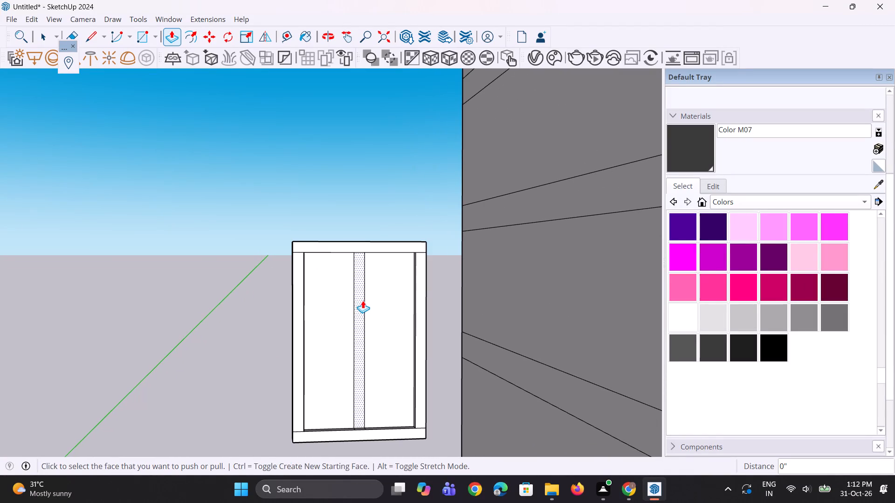
pyautogui.doubleClick(363, 300)
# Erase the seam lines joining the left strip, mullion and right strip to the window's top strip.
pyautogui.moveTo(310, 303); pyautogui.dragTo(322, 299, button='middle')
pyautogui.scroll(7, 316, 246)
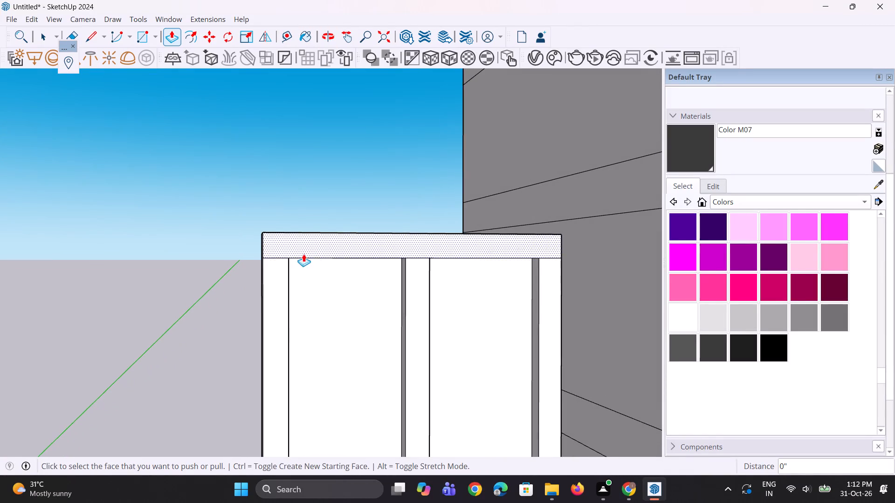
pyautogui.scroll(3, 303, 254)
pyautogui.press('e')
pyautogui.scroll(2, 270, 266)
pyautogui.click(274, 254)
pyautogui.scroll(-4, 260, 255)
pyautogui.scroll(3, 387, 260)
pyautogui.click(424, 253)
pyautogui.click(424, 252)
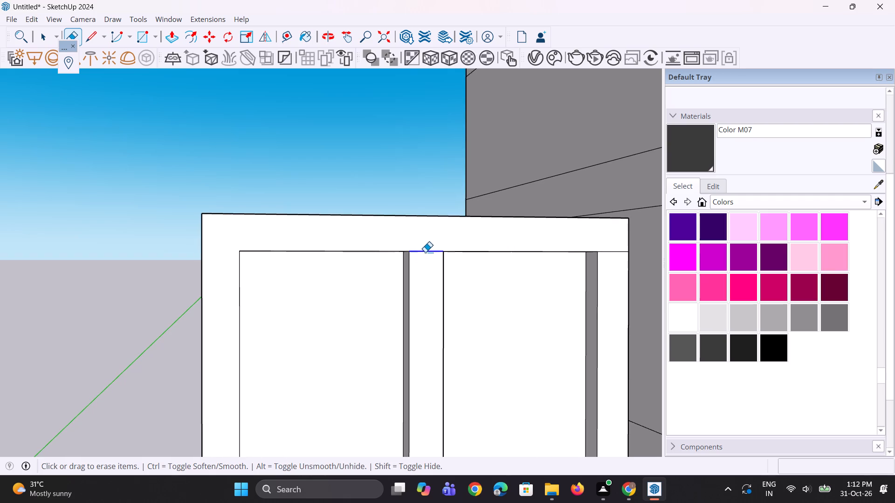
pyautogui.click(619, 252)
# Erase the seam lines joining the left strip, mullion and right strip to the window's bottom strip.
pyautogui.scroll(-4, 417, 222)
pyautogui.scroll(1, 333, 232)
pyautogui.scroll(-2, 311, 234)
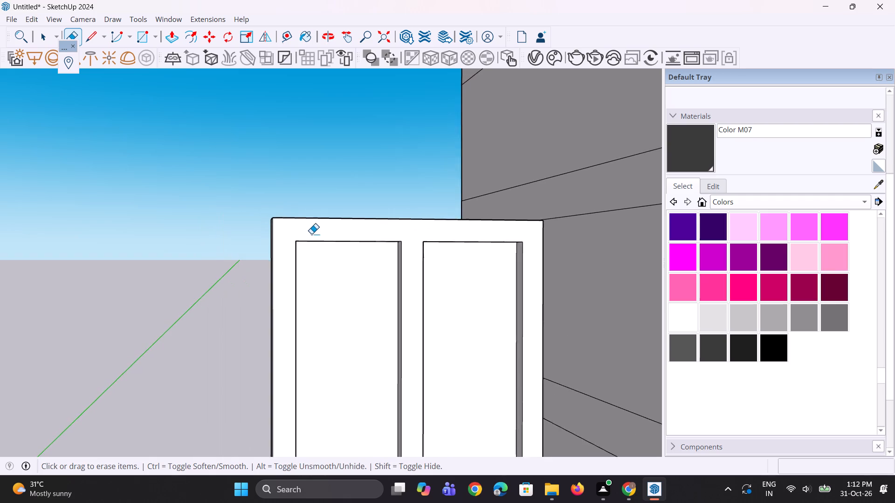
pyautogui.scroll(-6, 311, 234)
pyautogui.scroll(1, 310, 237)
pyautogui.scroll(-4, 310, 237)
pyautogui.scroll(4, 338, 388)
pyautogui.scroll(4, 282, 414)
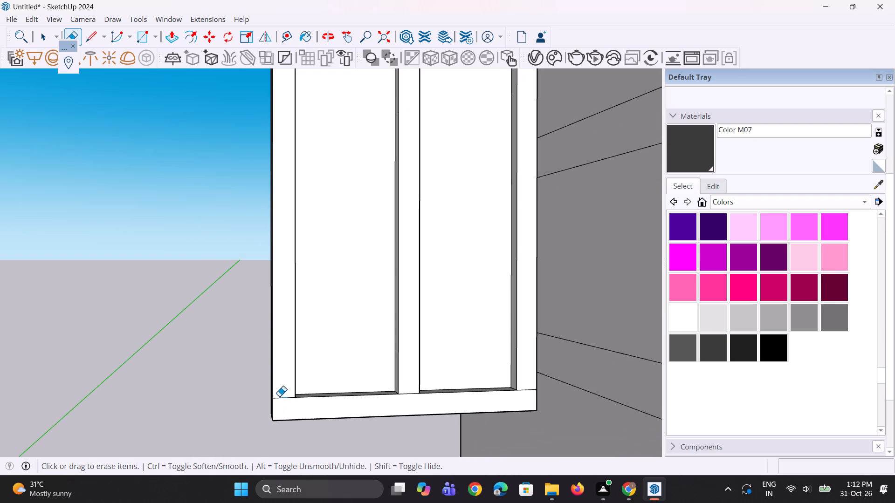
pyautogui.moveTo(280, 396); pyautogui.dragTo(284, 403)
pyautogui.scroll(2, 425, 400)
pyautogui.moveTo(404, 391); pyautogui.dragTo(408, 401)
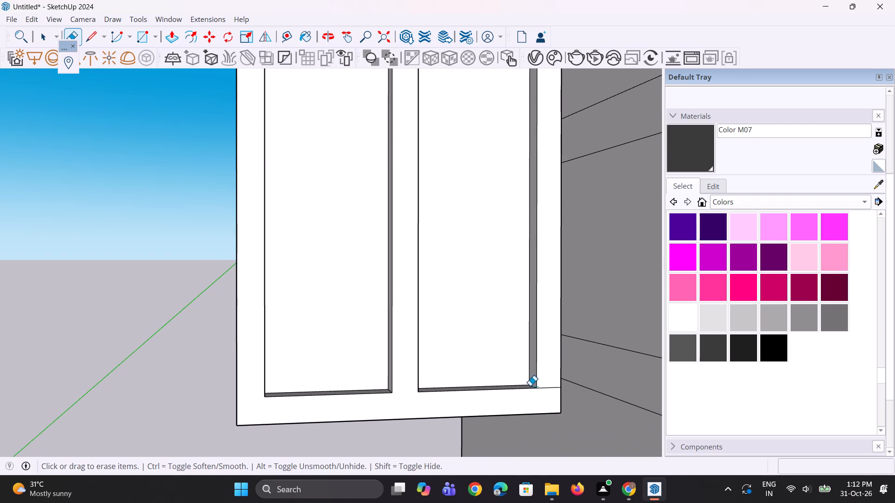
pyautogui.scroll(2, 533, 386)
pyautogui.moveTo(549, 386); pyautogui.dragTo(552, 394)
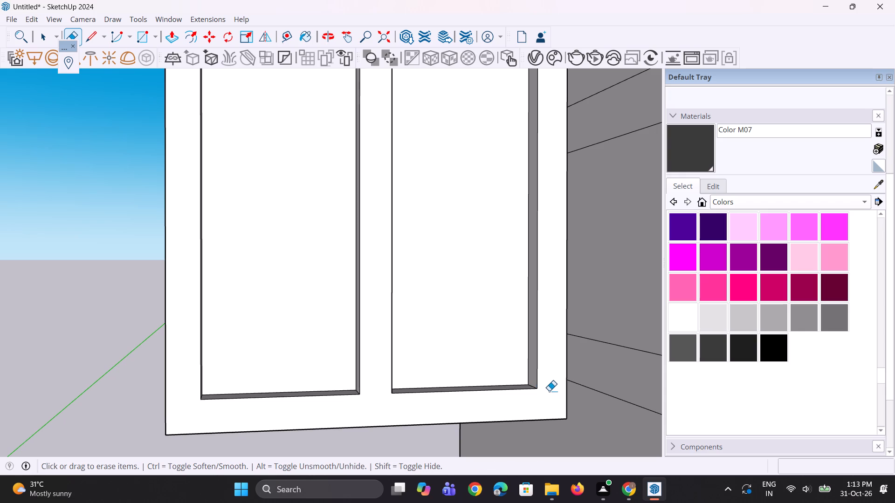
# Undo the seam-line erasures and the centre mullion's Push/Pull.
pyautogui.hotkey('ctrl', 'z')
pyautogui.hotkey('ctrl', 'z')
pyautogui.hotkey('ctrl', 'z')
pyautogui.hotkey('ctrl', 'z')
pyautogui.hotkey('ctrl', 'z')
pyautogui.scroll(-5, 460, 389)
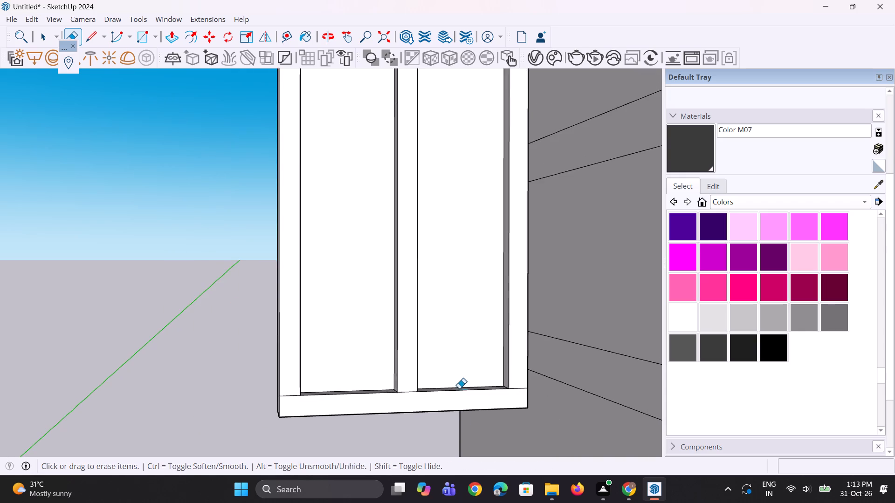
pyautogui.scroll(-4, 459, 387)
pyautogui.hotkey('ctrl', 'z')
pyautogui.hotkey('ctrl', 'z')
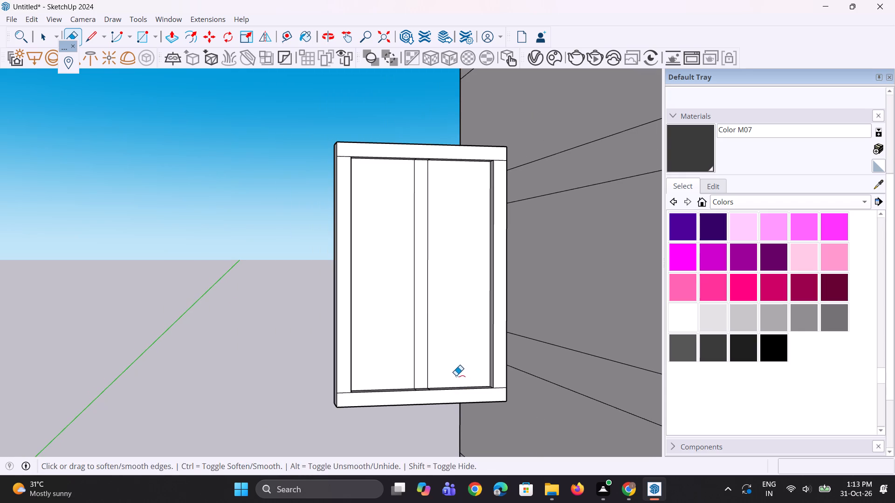
# Push/Pull the window's centre mullion outward by the same 3" as the surrounding frame.
pyautogui.press('p')
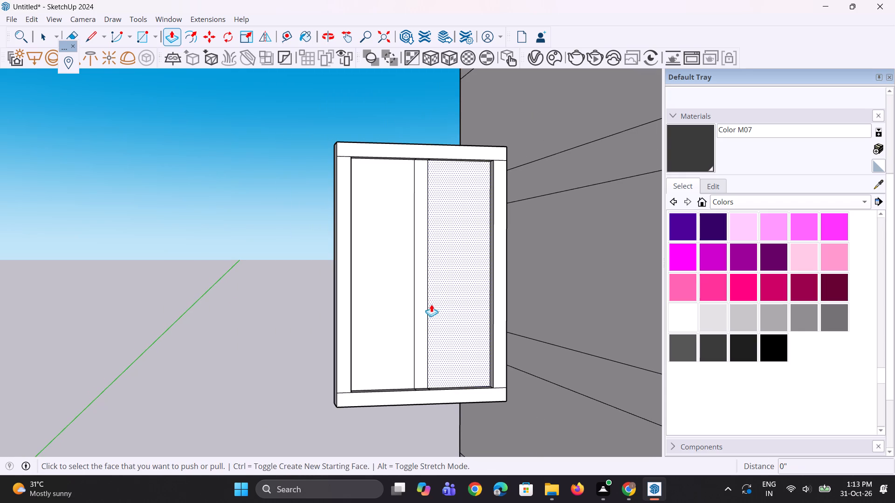
pyautogui.doubleClick(423, 309)
pyautogui.press('space')
pyautogui.press('space')
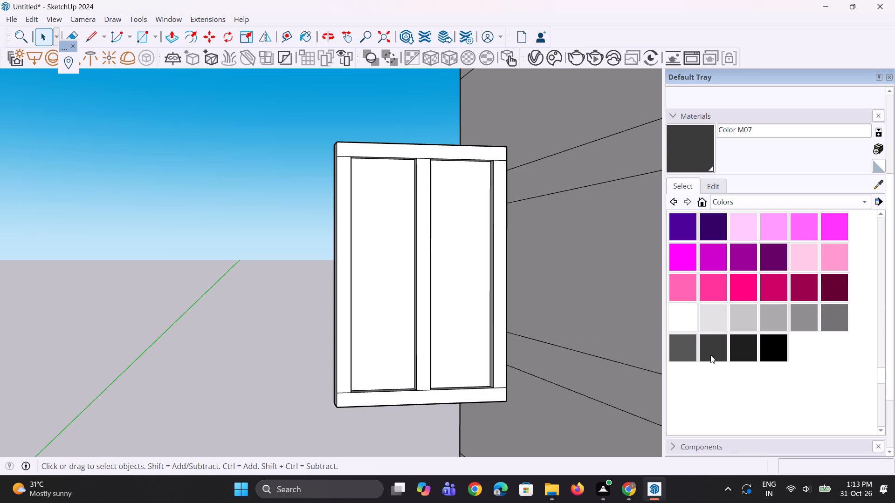
# Paint the front faces of the window frame's bottom and right strips with Color M06.
pyautogui.click(686, 347)
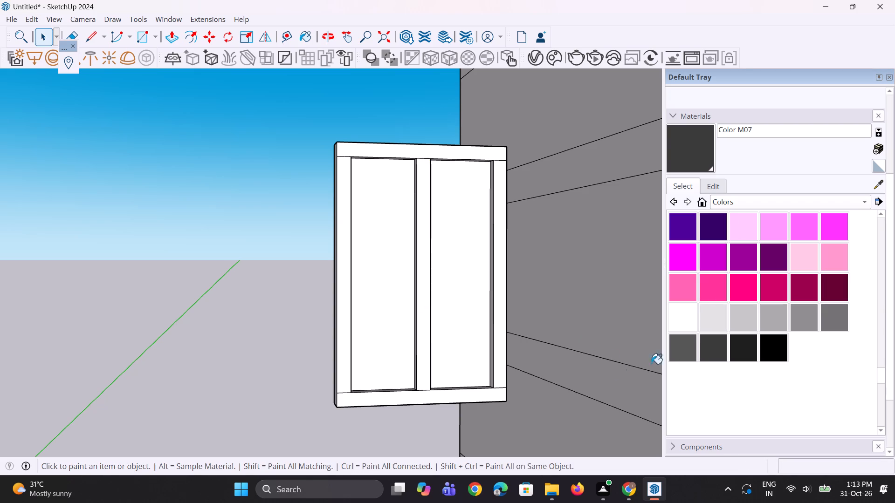
pyautogui.scroll(3, 525, 429)
pyautogui.scroll(-3, 418, 407)
pyautogui.scroll(7, 424, 365)
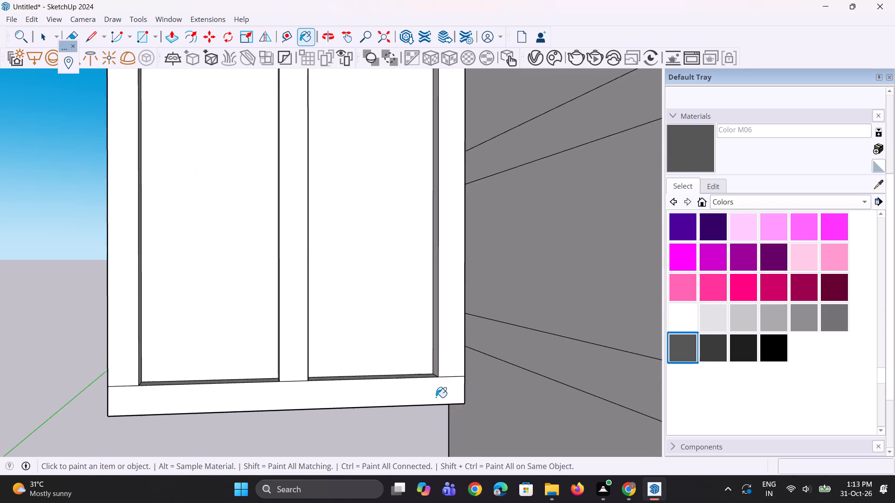
pyautogui.scroll(2, 434, 392)
pyautogui.click(434, 392)
pyautogui.click(452, 345)
# Paint the frame's bottom and right inner reveals and the centre mullion's front and side faces with Color M06.
pyautogui.moveTo(398, 360); pyautogui.dragTo(407, 389, button='middle')
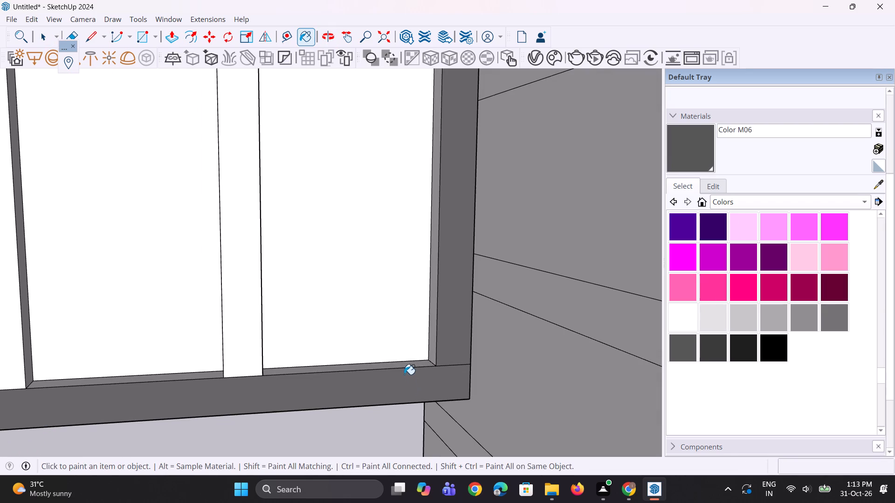
pyautogui.click(406, 365)
pyautogui.scroll(2, 420, 349)
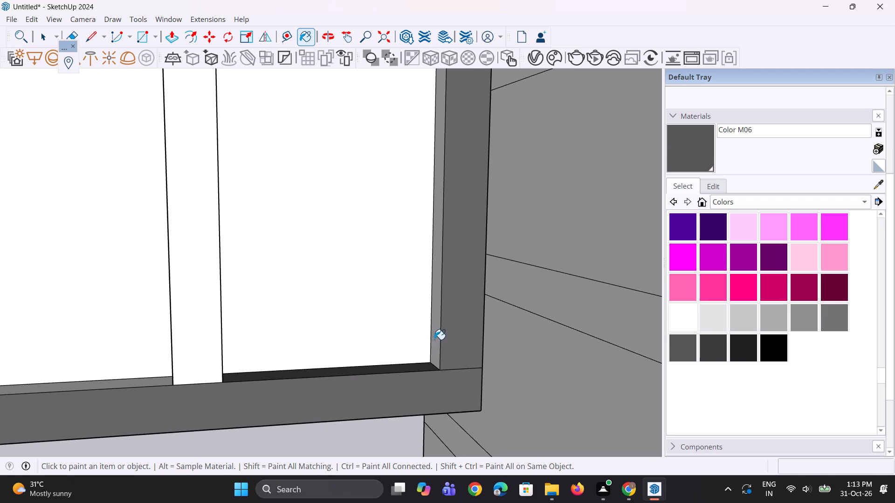
pyautogui.click(435, 340)
pyautogui.click(163, 385)
pyautogui.click(182, 372)
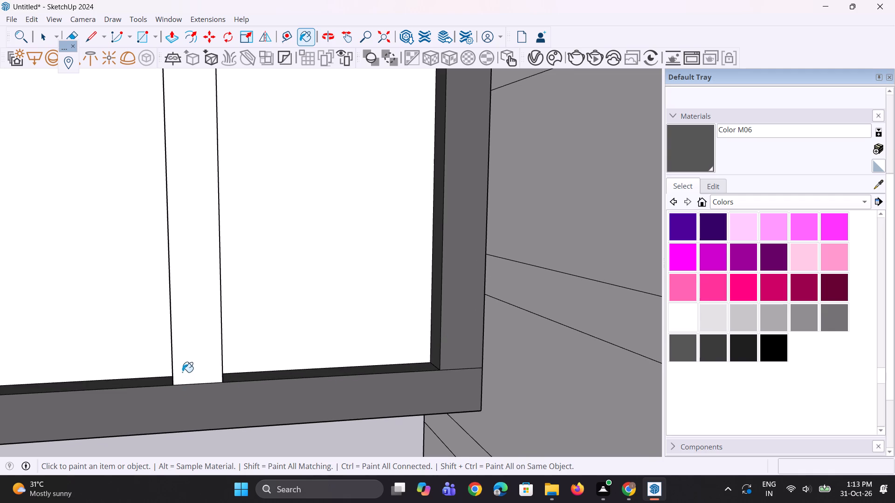
pyautogui.moveTo(170, 377); pyautogui.dragTo(258, 365, button='middle')
pyautogui.click(185, 357)
pyautogui.scroll(1, 303, 325)
pyautogui.moveTo(303, 325); pyautogui.dragTo(145, 366, button='middle')
pyautogui.scroll(2, 206, 336)
pyautogui.click(207, 336)
# Paint the front faces of the top and left frame strips and the left inner reveal with Color M06.
pyautogui.scroll(-3, 284, 412)
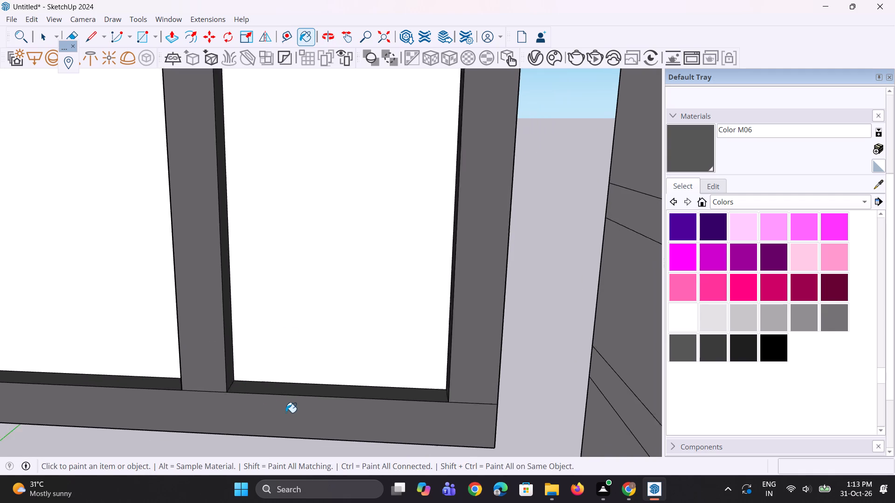
pyautogui.scroll(-13, 286, 413)
pyautogui.scroll(3, 310, 223)
pyautogui.scroll(2, 352, 163)
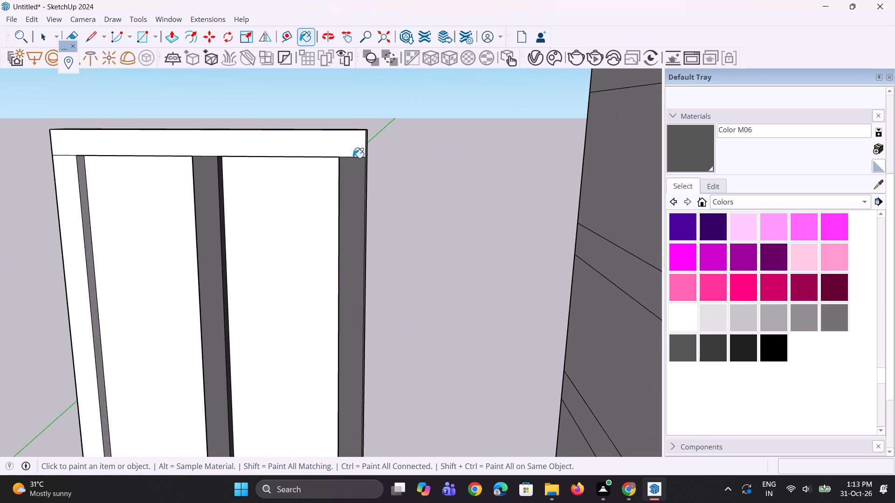
pyautogui.click(351, 150)
pyautogui.click(81, 298)
pyautogui.scroll(1, 93, 289)
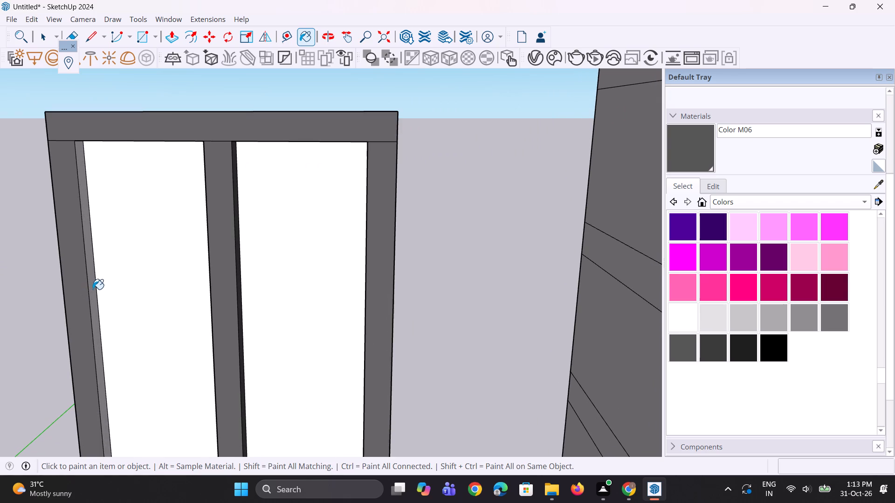
pyautogui.click(93, 289)
# Paint the inner reveals under the top frame strip, above both panes, with Color M06.
pyautogui.moveTo(313, 234); pyautogui.dragTo(313, 102, button='middle')
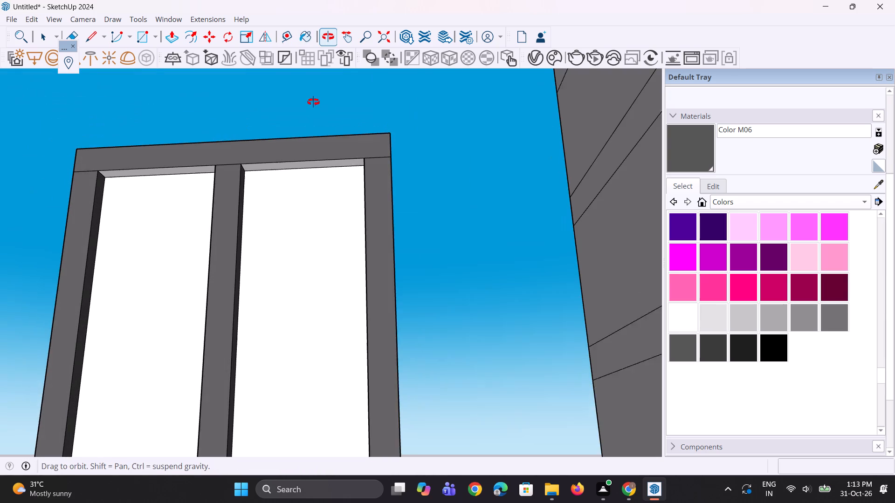
pyautogui.moveTo(313, 102); pyautogui.dragTo(312, 99, button='middle')
pyautogui.scroll(2, 296, 164)
pyautogui.click(296, 167)
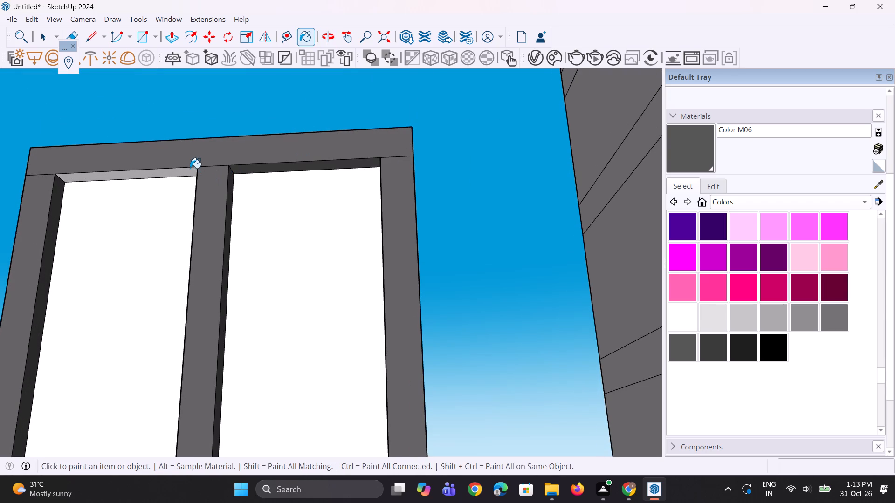
pyautogui.click(186, 170)
# Paint the underside of the window frame with Color M06.
pyautogui.scroll(-9, 235, 160)
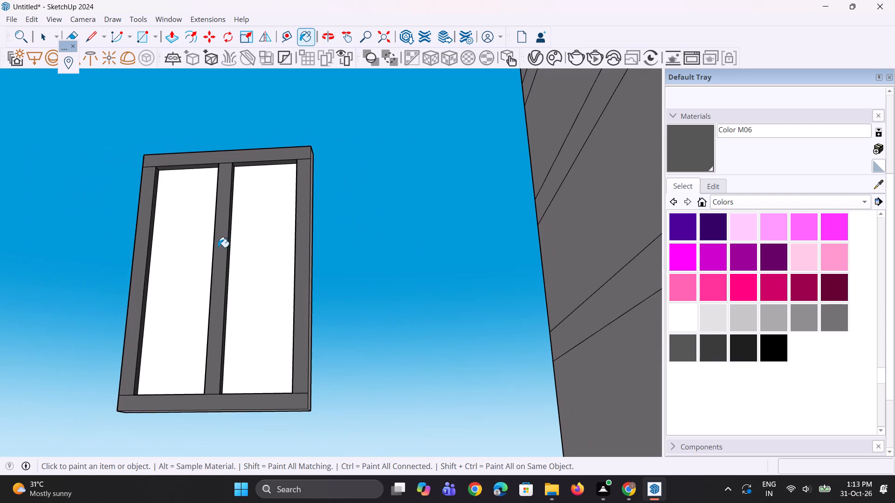
pyautogui.moveTo(214, 274); pyautogui.dragTo(254, 42, button='middle')
pyautogui.click(262, 311)
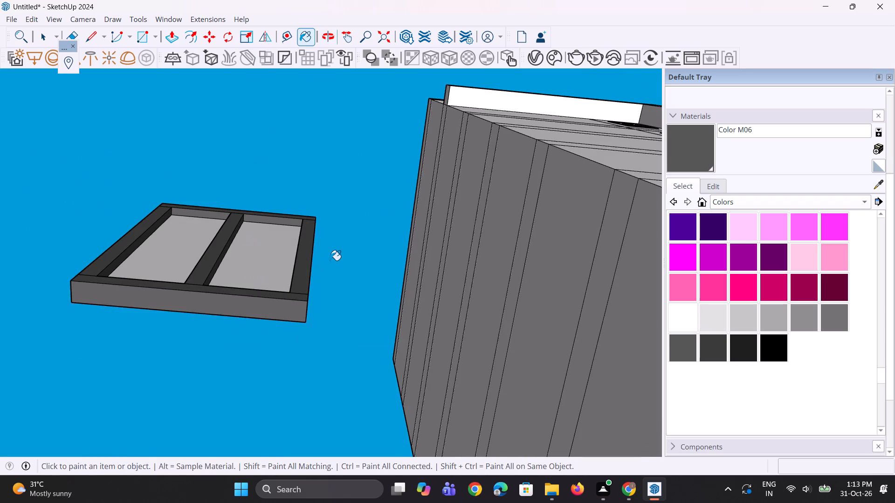
# Paint the right and left outer side faces of the window frame with Color M06.
pyautogui.moveTo(330, 260); pyautogui.dragTo(286, 250, button='middle')
pyautogui.scroll(-4, 288, 243)
pyautogui.moveTo(233, 232); pyautogui.dragTo(228, 300, button='middle')
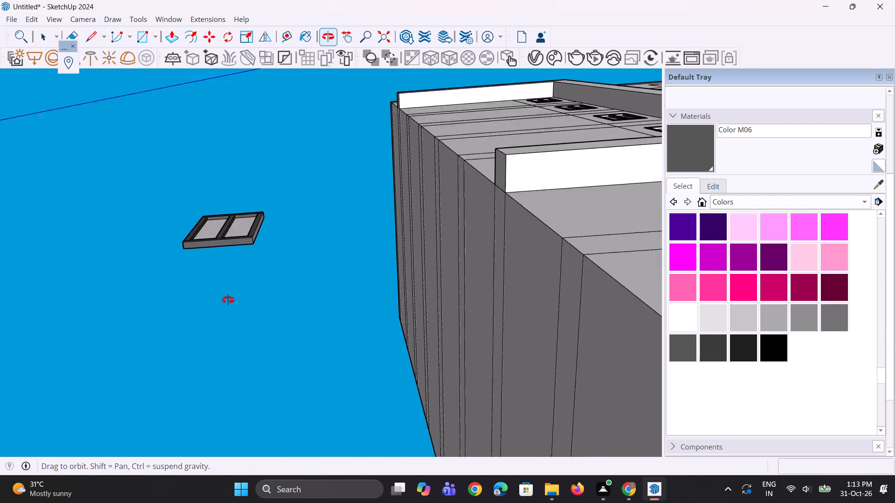
pyautogui.moveTo(228, 300); pyautogui.dragTo(218, 502, button='middle')
pyautogui.scroll(7, 254, 257)
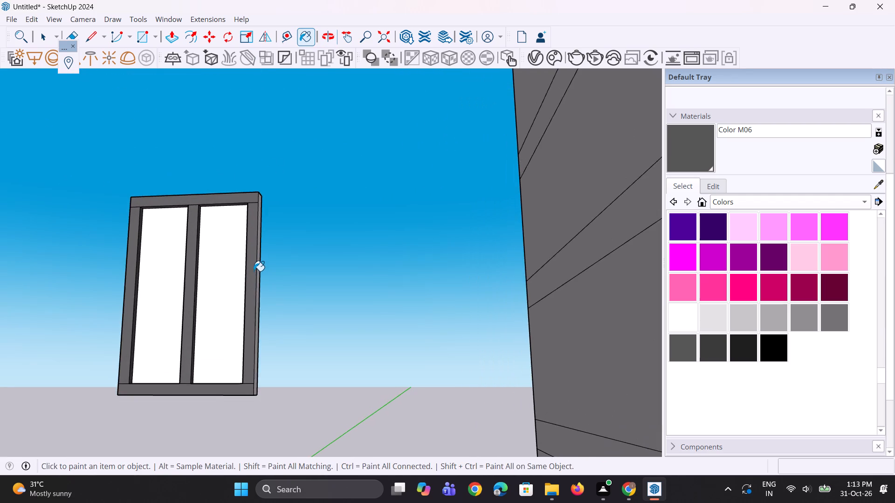
pyautogui.scroll(6, 254, 271)
pyautogui.click(262, 270)
pyautogui.moveTo(204, 303); pyautogui.dragTo(400, 294, button='middle')
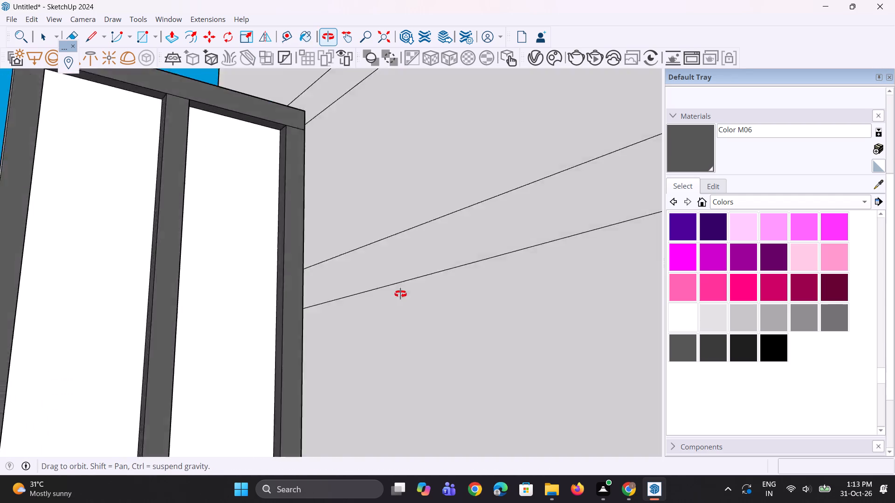
pyautogui.moveTo(400, 294); pyautogui.dragTo(506, 285, button='middle')
pyautogui.moveTo(217, 248); pyautogui.dragTo(109, 370, button='middle')
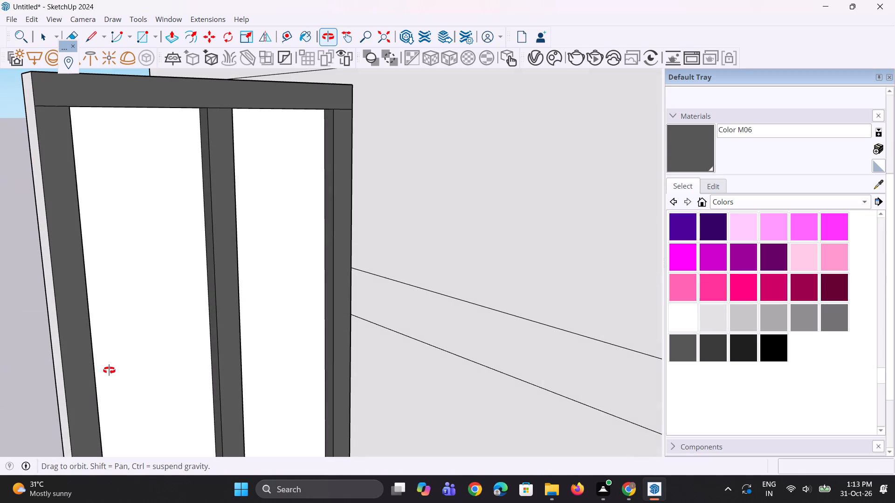
pyautogui.moveTo(109, 370); pyautogui.dragTo(110, 370, button='middle')
pyautogui.click(53, 302)
# Erase the three seam lines between the painted window's top strip and its left strip, mullion and right strip.
pyautogui.moveTo(194, 290); pyautogui.dragTo(84, 279, button='middle')
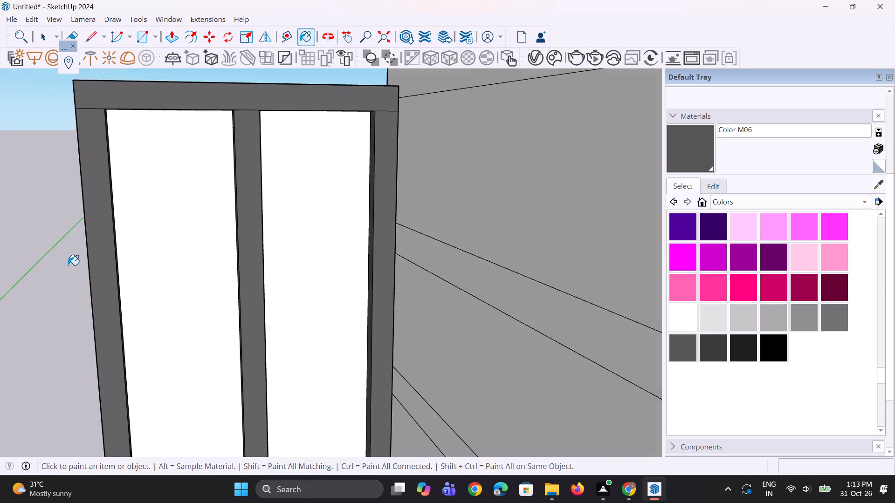
pyautogui.scroll(-4, 68, 265)
pyautogui.scroll(4, 77, 250)
pyautogui.press('e')
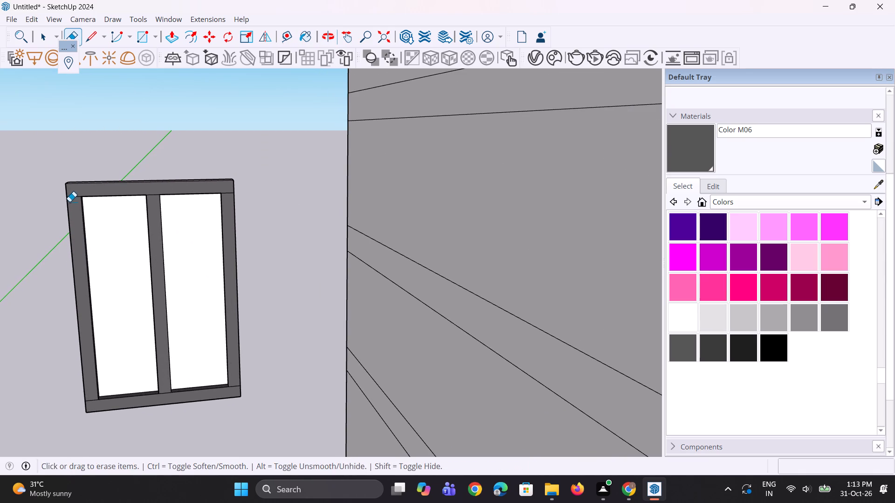
pyautogui.scroll(4, 69, 199)
pyautogui.click(77, 196)
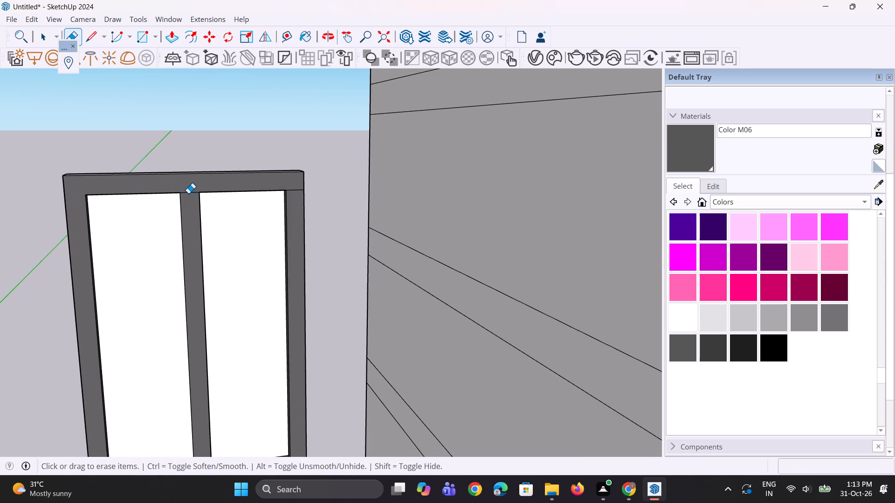
pyautogui.click(191, 195)
pyautogui.click(293, 191)
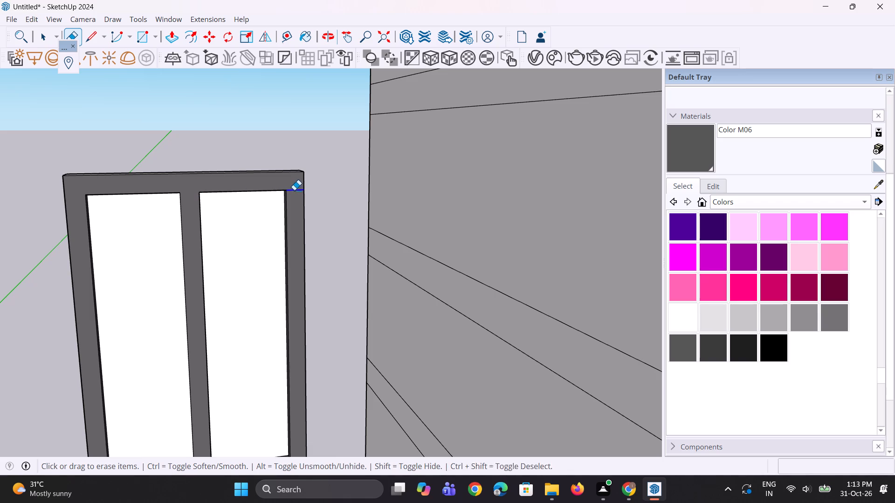
# Erase the three seam lines between the window's bottom strip and its left strip, mullion and right strip.
pyautogui.scroll(-2, 248, 188)
pyautogui.moveTo(248, 188); pyautogui.dragTo(237, 184, button='middle')
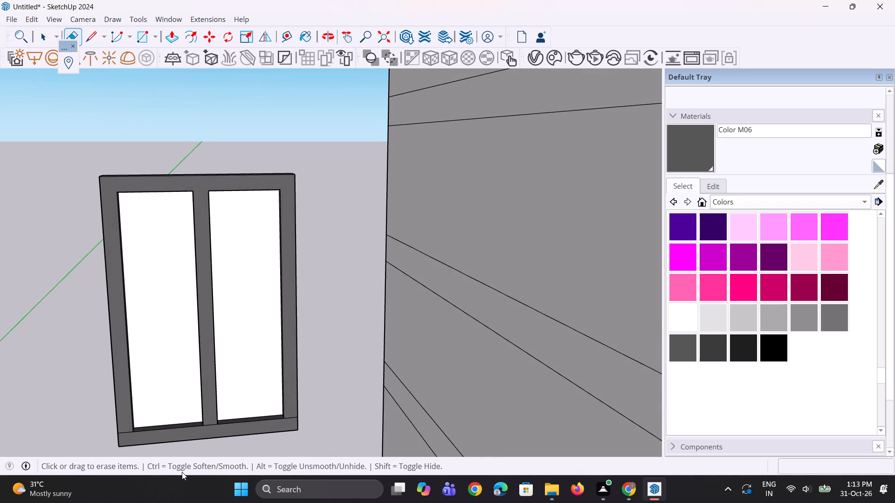
pyautogui.scroll(3, 159, 449)
pyautogui.click(110, 428)
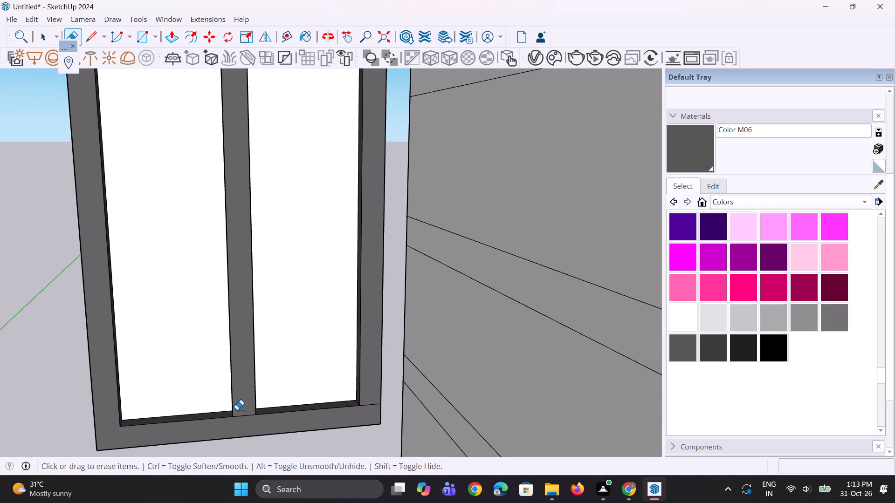
pyautogui.click(242, 417)
pyautogui.click(367, 404)
# Paint the top face of the window frame with Color M06.
pyautogui.click(683, 147)
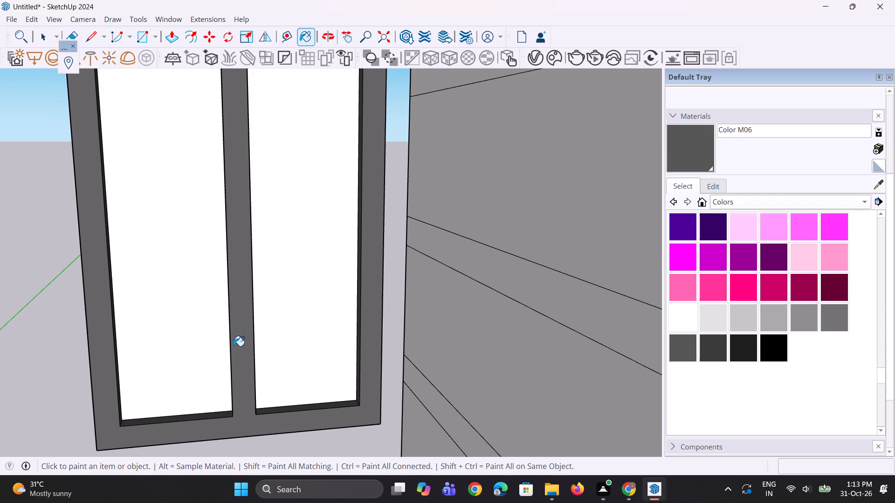
pyautogui.scroll(-3, 234, 346)
pyautogui.moveTo(251, 290); pyautogui.dragTo(238, 379, button='middle')
pyautogui.scroll(2, 204, 123)
pyautogui.scroll(1, 218, 87)
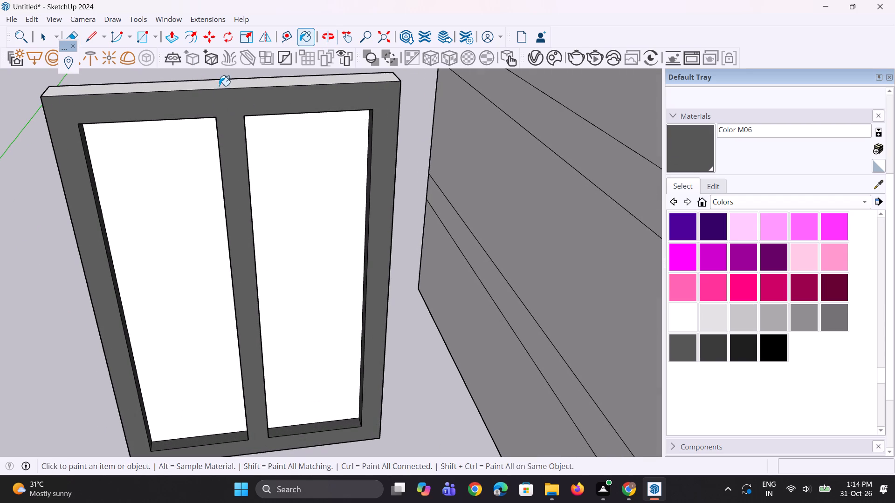
pyautogui.click(239, 86)
# Paint both window panes with Translucent Glass Blue from the Glass and Mirrors materials.
pyautogui.moveTo(239, 248); pyautogui.dragTo(191, 156, button='middle')
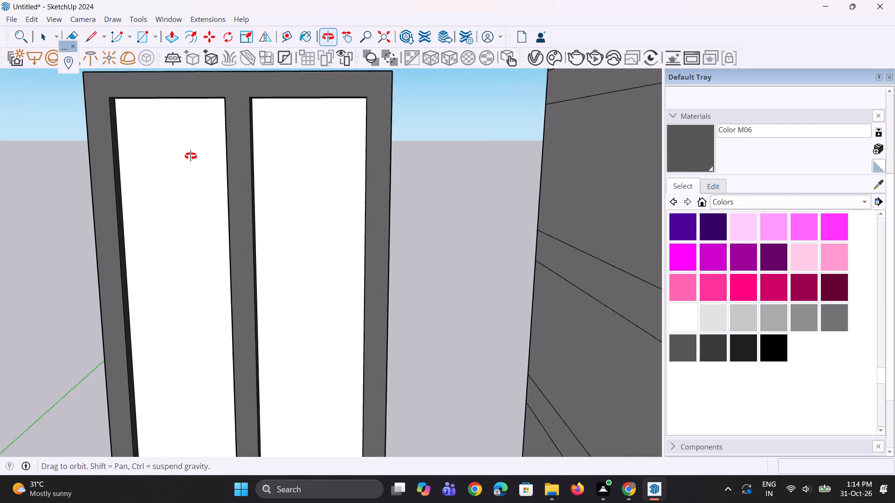
pyautogui.moveTo(191, 156); pyautogui.dragTo(190, 156, button='middle')
pyautogui.click(750, 205)
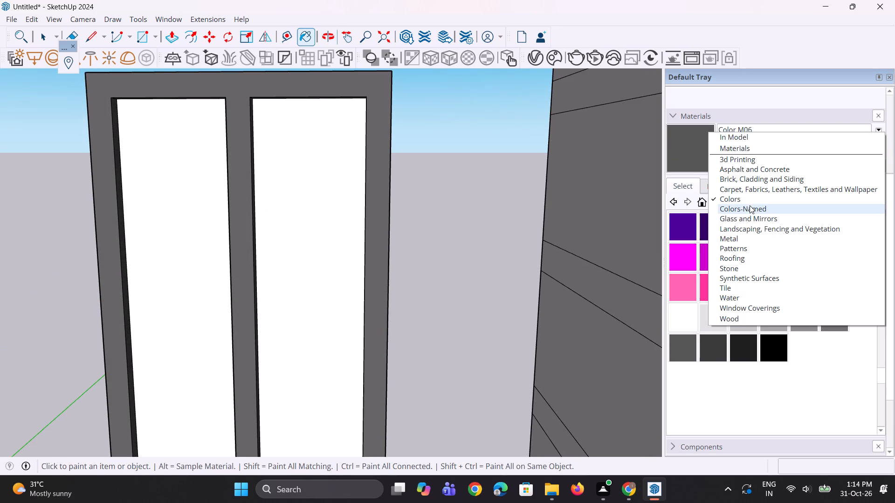
pyautogui.click(750, 205)
pyautogui.click(729, 201)
pyautogui.click(733, 212)
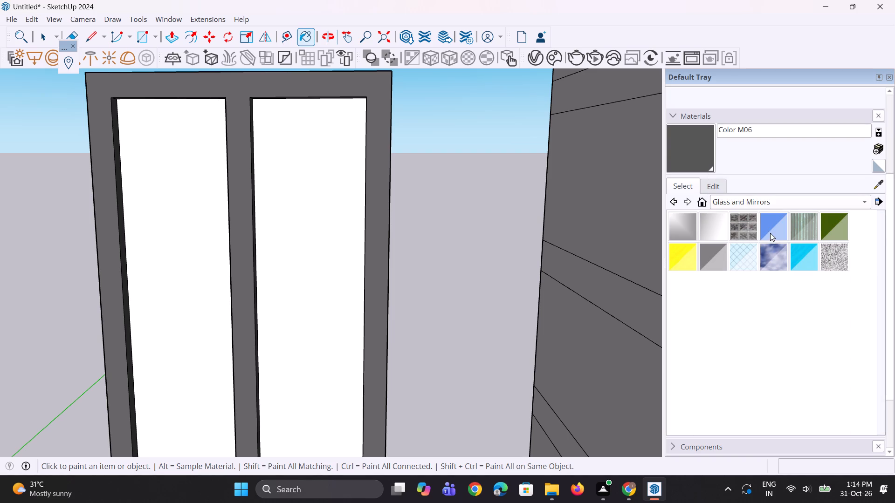
pyautogui.click(770, 233)
pyautogui.click(350, 341)
pyautogui.click(231, 355)
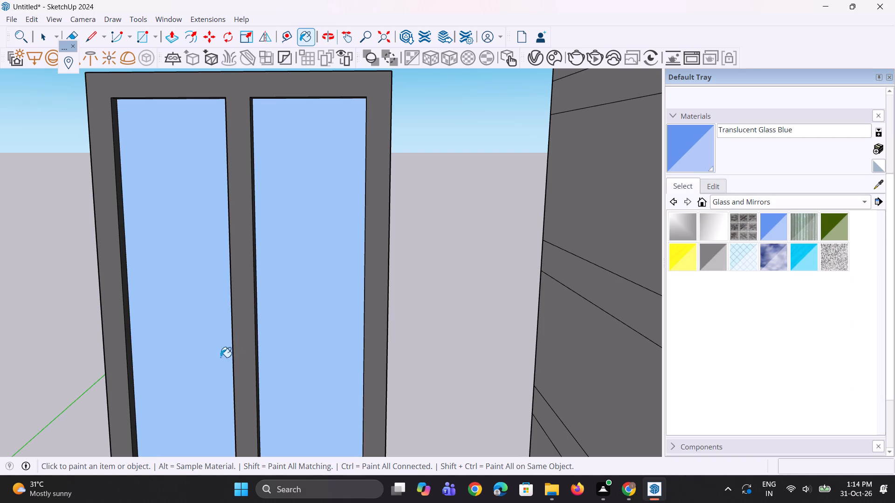
# Select the whole freestanding two-pane window and make it a group.
pyautogui.scroll(-11, 133, 313)
pyautogui.moveTo(235, 282); pyautogui.dragTo(260, 240, button='middle')
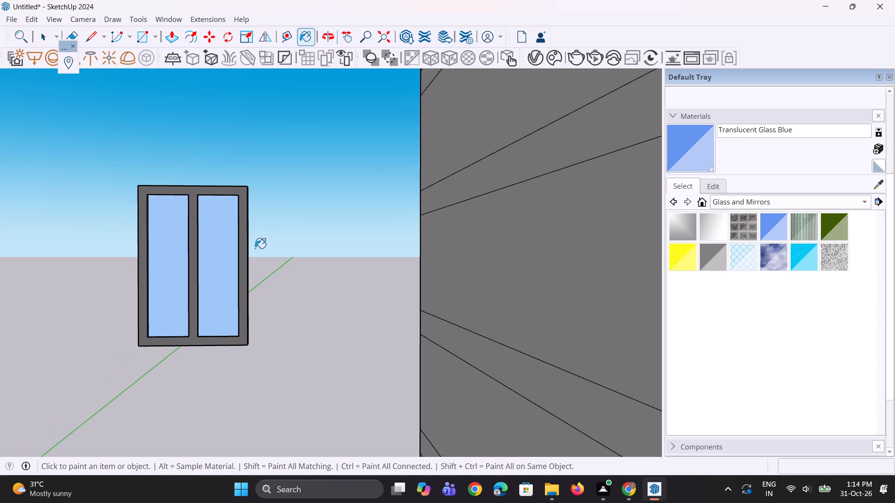
pyautogui.scroll(-6, 199, 293)
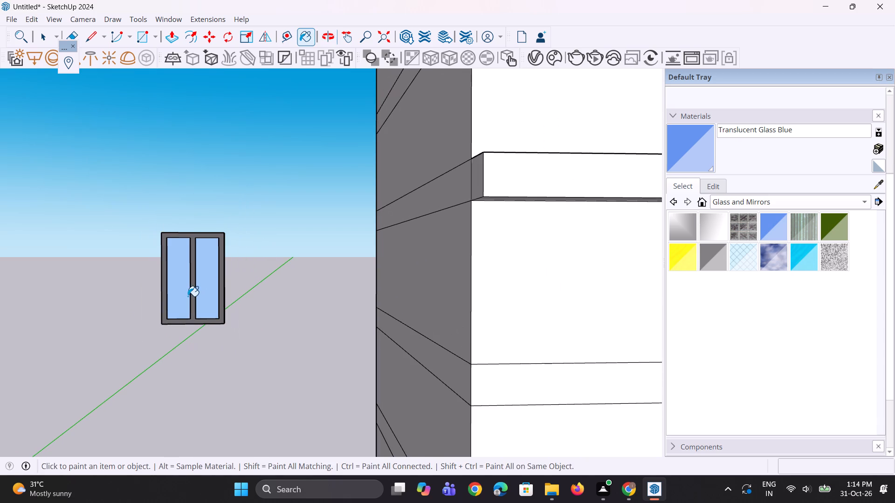
pyautogui.press('space')
pyautogui.scroll(2, 192, 292)
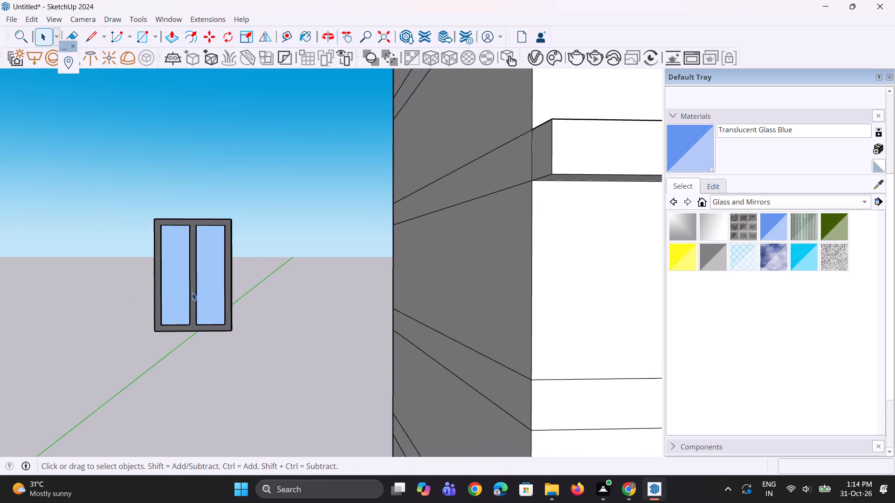
pyautogui.moveTo(127, 184); pyautogui.dragTo(283, 406)
pyautogui.rightClick(213, 299)
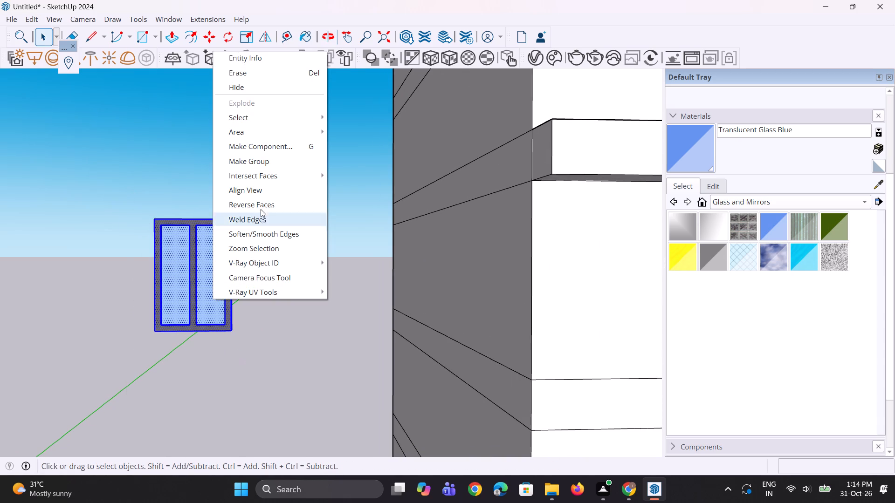
pyautogui.click(281, 166)
pyautogui.click(279, 282)
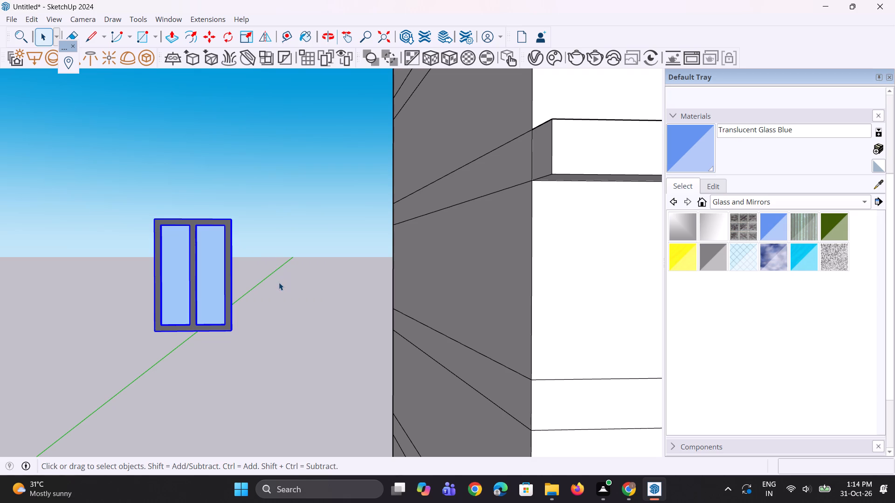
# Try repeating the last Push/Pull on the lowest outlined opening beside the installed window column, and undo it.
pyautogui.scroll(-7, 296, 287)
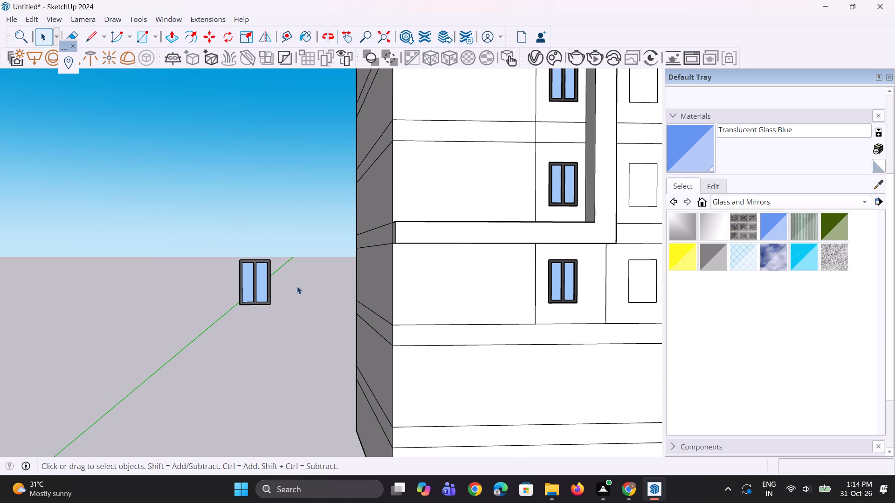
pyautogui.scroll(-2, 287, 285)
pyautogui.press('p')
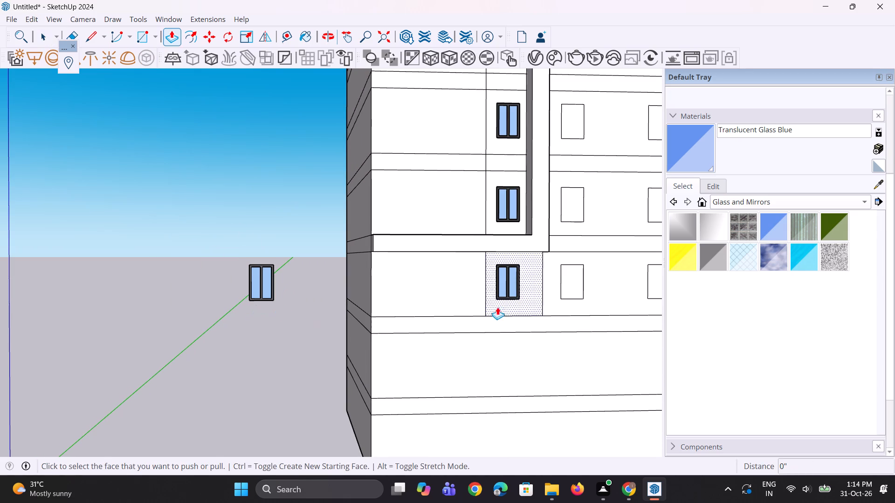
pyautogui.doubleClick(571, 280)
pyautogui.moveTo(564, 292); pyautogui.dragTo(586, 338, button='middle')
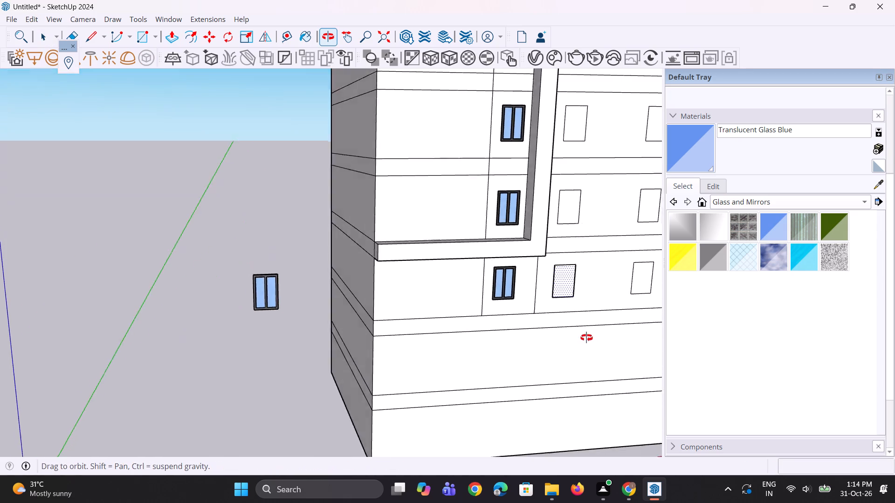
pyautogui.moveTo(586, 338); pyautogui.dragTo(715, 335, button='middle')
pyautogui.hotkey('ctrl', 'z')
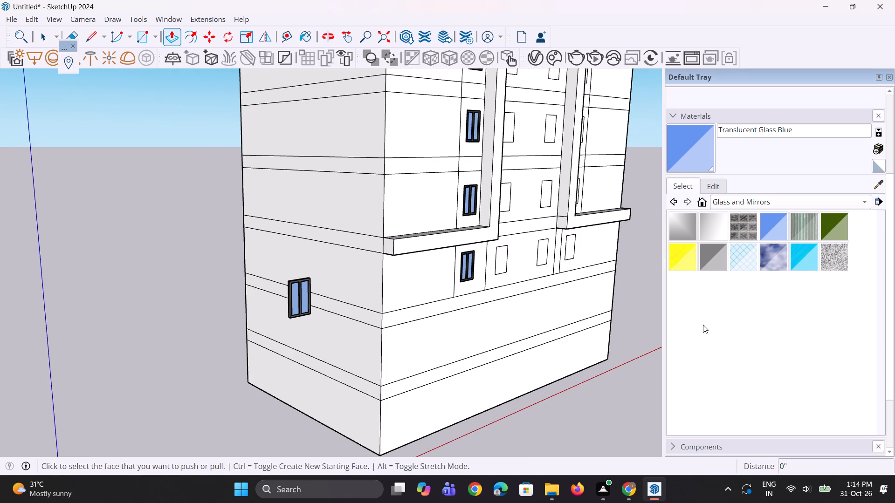
# Push the lowest outlined opening beside the installed window column into the wall.
pyautogui.scroll(2, 675, 308)
pyautogui.scroll(4, 559, 276)
pyautogui.scroll(2, 441, 256)
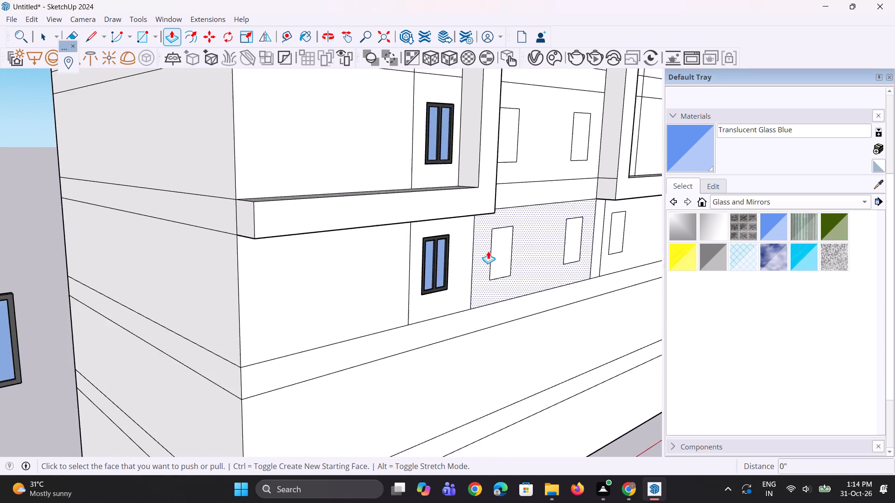
pyautogui.scroll(5, 488, 251)
pyautogui.click(505, 252)
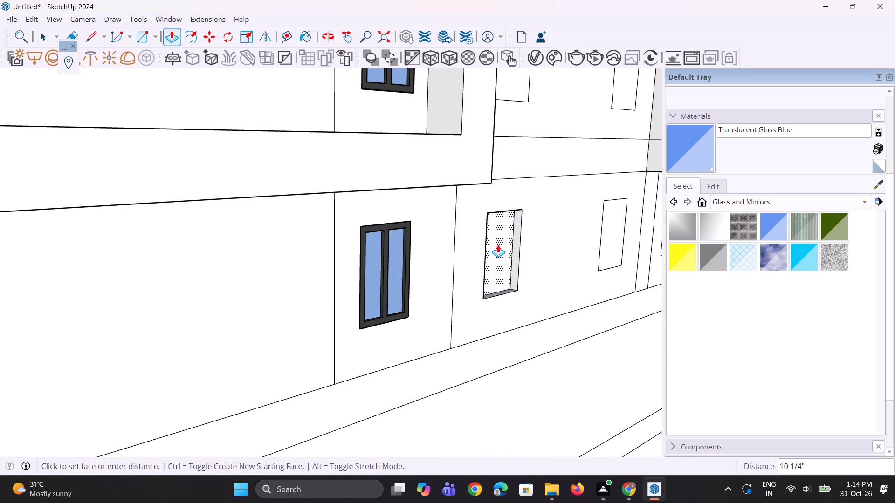
pyautogui.click(498, 245)
# Push the back face of that lowest recessed opening about 3' 1 5/16" deeper.
pyautogui.scroll(-9, 376, 364)
pyautogui.moveTo(452, 344); pyautogui.dragTo(443, 340, button='middle')
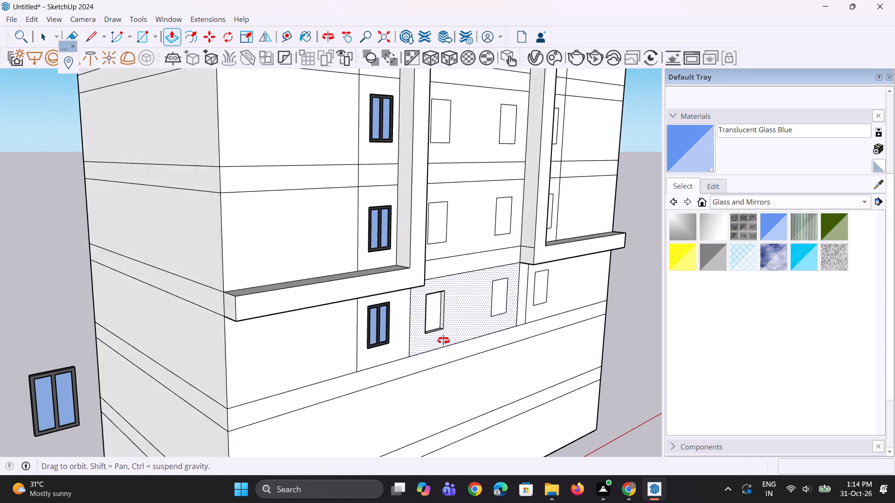
pyautogui.moveTo(443, 340); pyautogui.dragTo(353, 342, button='middle')
pyautogui.scroll(7, 393, 320)
pyautogui.click(399, 327)
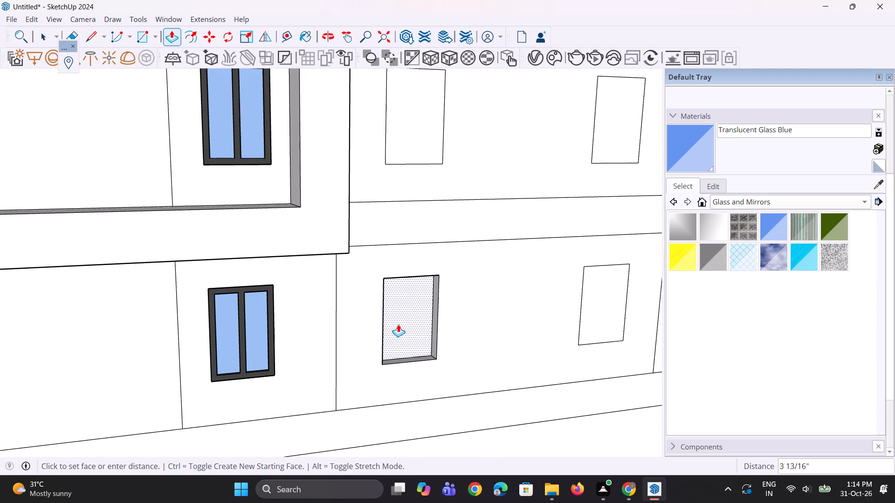
pyautogui.click(392, 310)
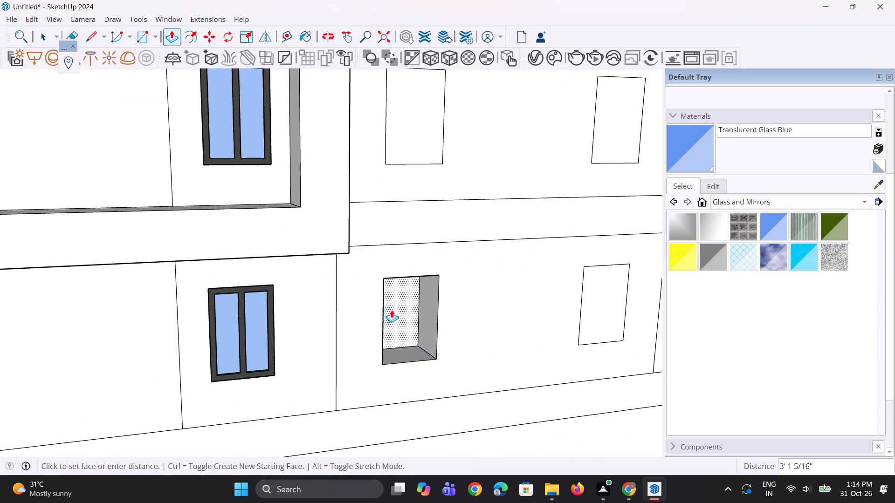
# Recess the second and third openings from the bottom of the same column by repeating the last push distance.
pyautogui.doubleClick(418, 141)
pyautogui.scroll(-3, 413, 218)
pyautogui.scroll(-2, 392, 334)
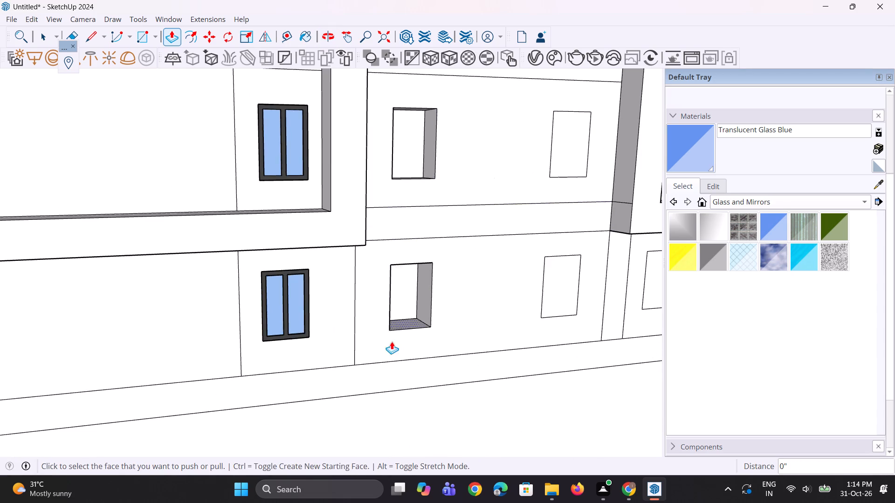
pyautogui.scroll(-9, 392, 341)
pyautogui.scroll(9, 445, 154)
pyautogui.doubleClick(383, 258)
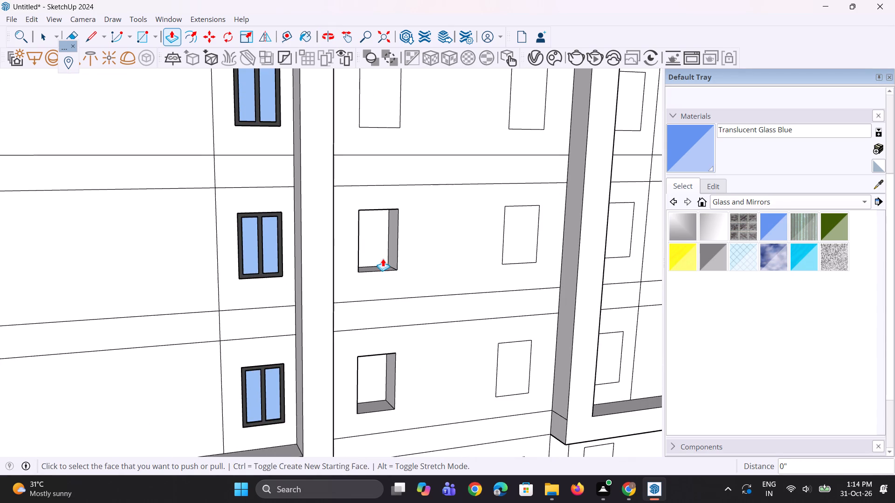
# Recess the fourth and fifth openings from the bottom of the same column by the same push distance.
pyautogui.scroll(-8, 404, 330)
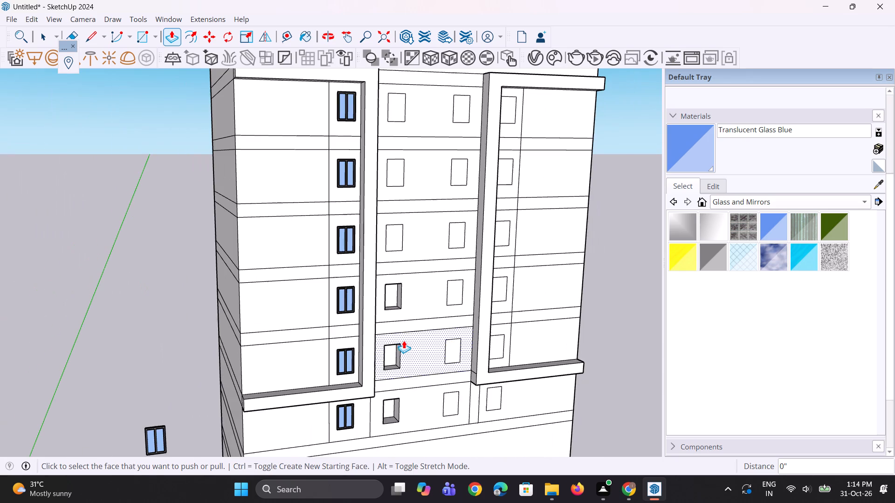
pyautogui.scroll(-1, 404, 340)
pyautogui.scroll(3, 439, 136)
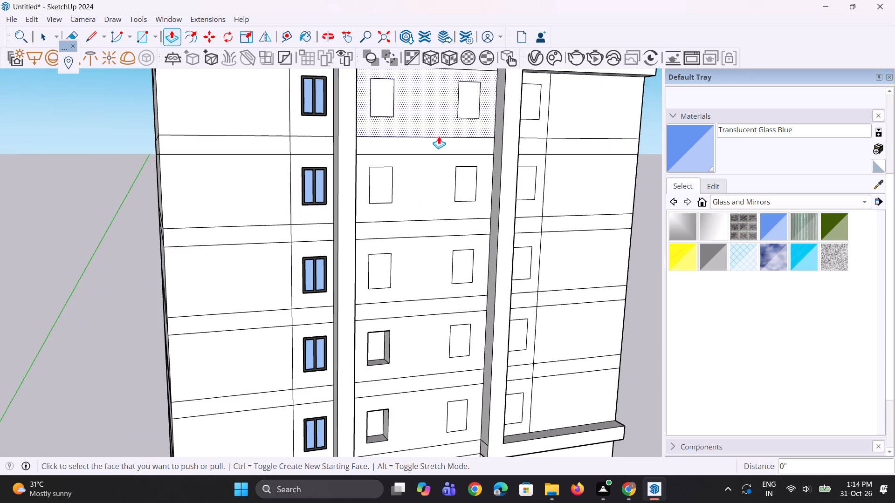
pyautogui.scroll(3, 392, 231)
pyautogui.scroll(4, 381, 284)
pyautogui.doubleClick(381, 282)
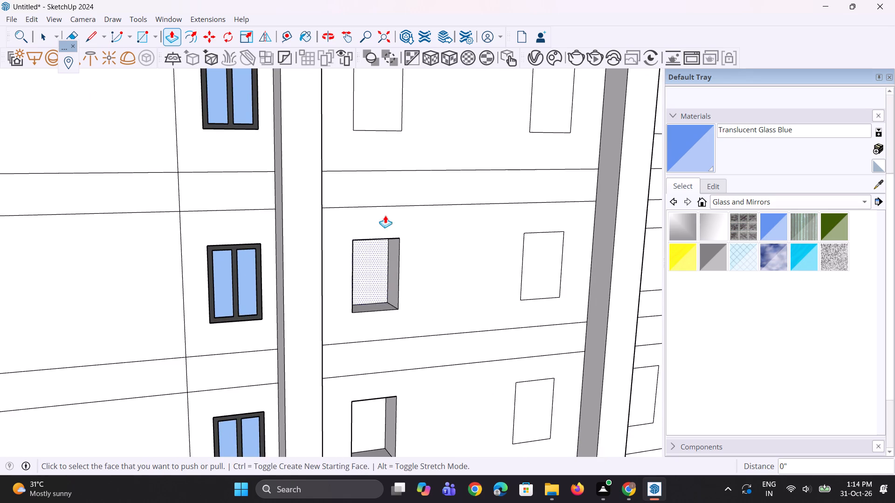
pyautogui.doubleClick(380, 102)
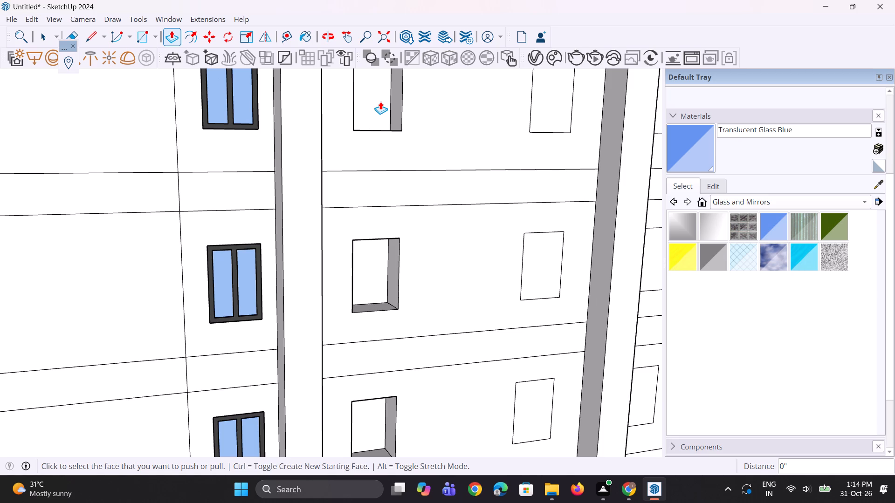
# Recess the top two openings of the same column by the same push distance.
pyautogui.scroll(-5, 394, 328)
pyautogui.scroll(-10, 446, 420)
pyautogui.scroll(-3, 386, 380)
pyautogui.scroll(3, 397, 201)
pyautogui.scroll(3, 399, 283)
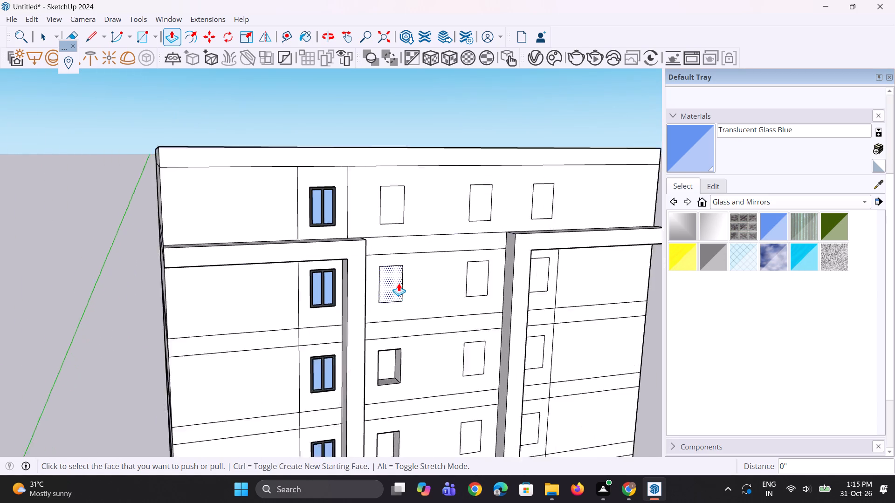
pyautogui.scroll(4, 399, 283)
pyautogui.doubleClick(399, 284)
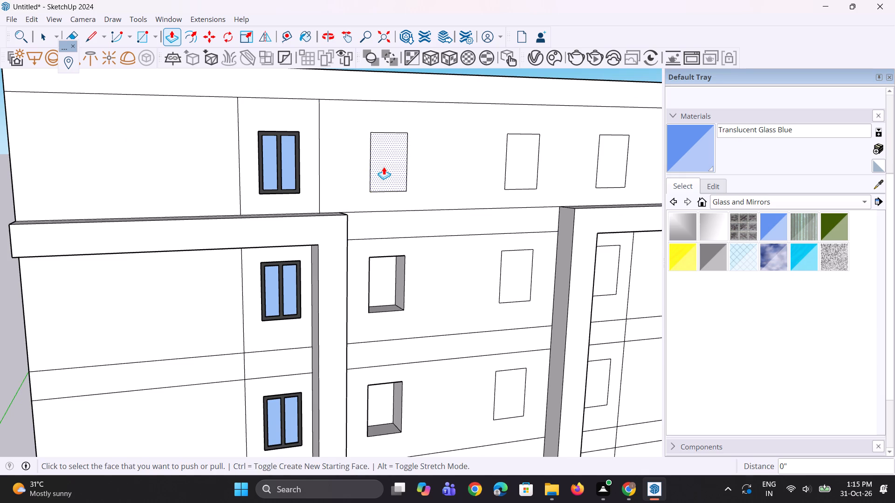
pyautogui.doubleClick(384, 167)
pyautogui.moveTo(404, 285); pyautogui.dragTo(392, 221, button='middle')
pyautogui.press('space')
pyautogui.press('space')
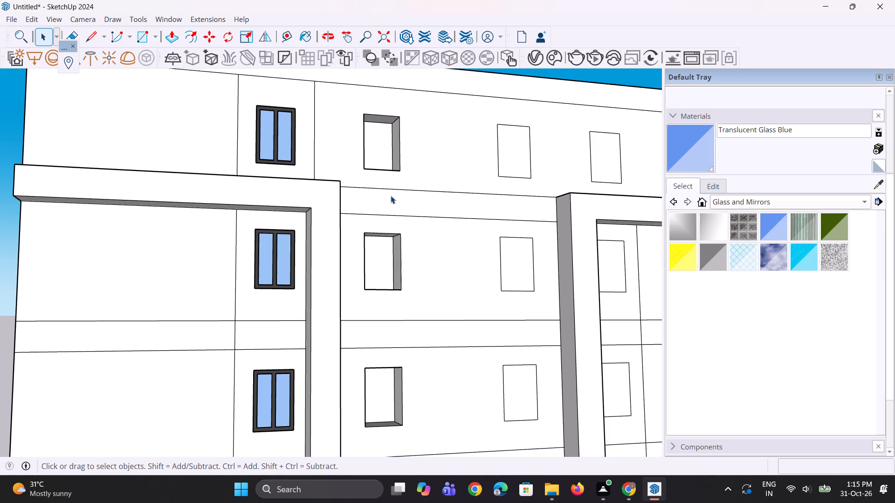
# Move the grouped two-pane window from beside the building about 67' 5" to the lowest recessed opening of the second column.
pyautogui.scroll(-3, 392, 200)
pyautogui.scroll(-11, 415, 266)
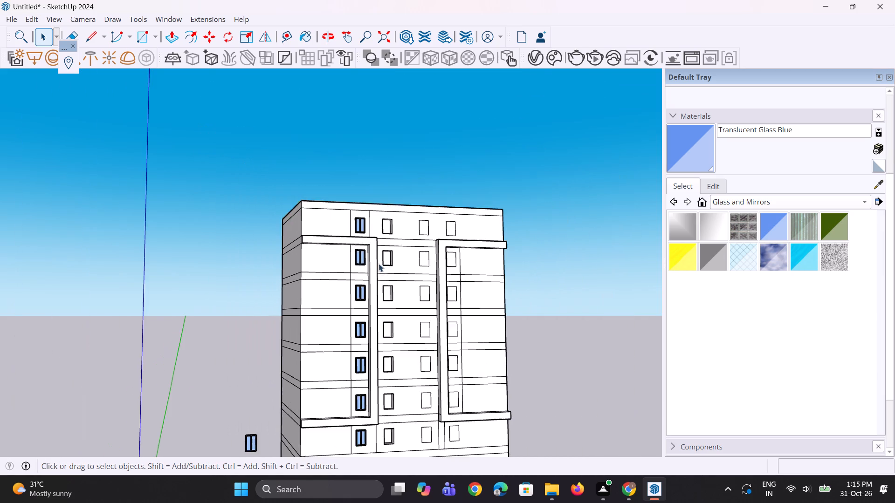
pyautogui.scroll(-4, 374, 271)
pyautogui.scroll(4, 332, 406)
pyautogui.scroll(5, 275, 414)
pyautogui.click(268, 362)
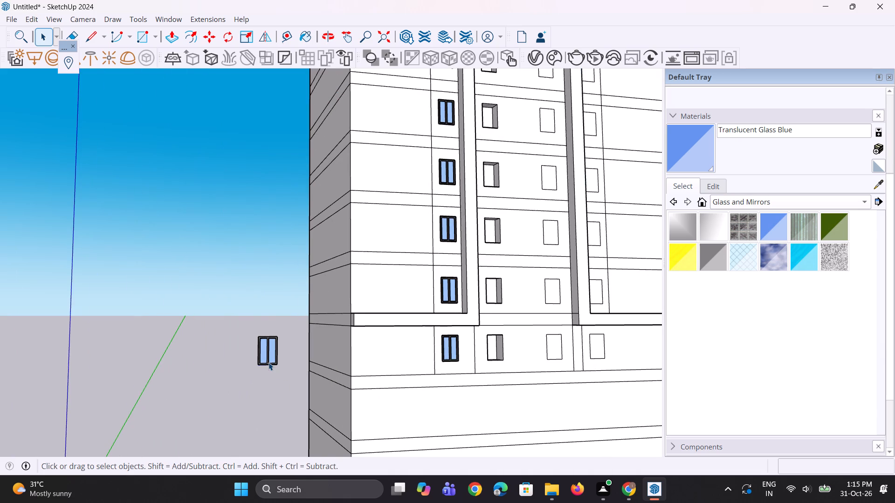
pyautogui.scroll(7, 268, 362)
pyautogui.press('m')
pyautogui.scroll(3, 275, 363)
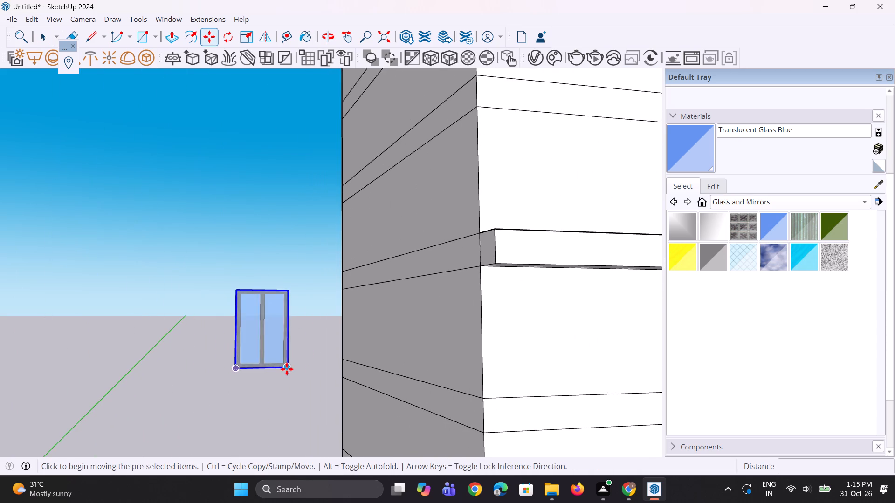
pyautogui.click(287, 369)
pyautogui.scroll(-4, 214, 421)
pyautogui.scroll(-9, 154, 388)
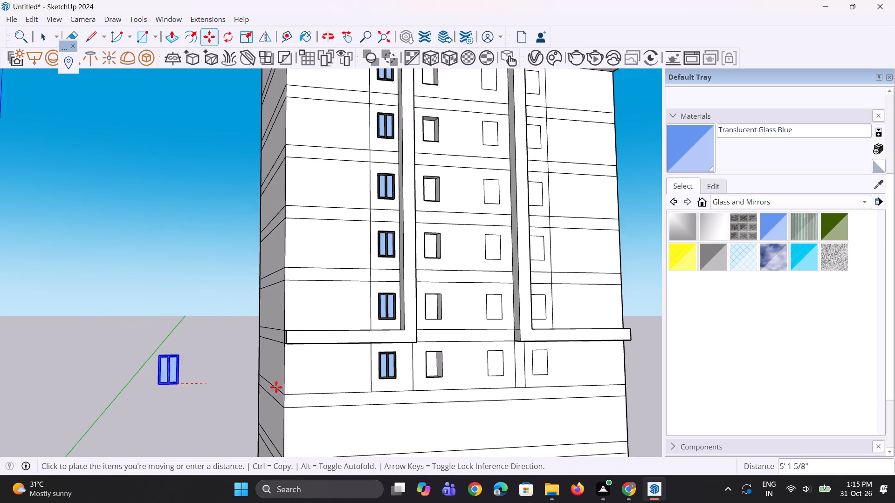
pyautogui.scroll(1, 450, 368)
pyautogui.moveTo(443, 395); pyautogui.dragTo(436, 431, button='middle')
pyautogui.scroll(3, 426, 385)
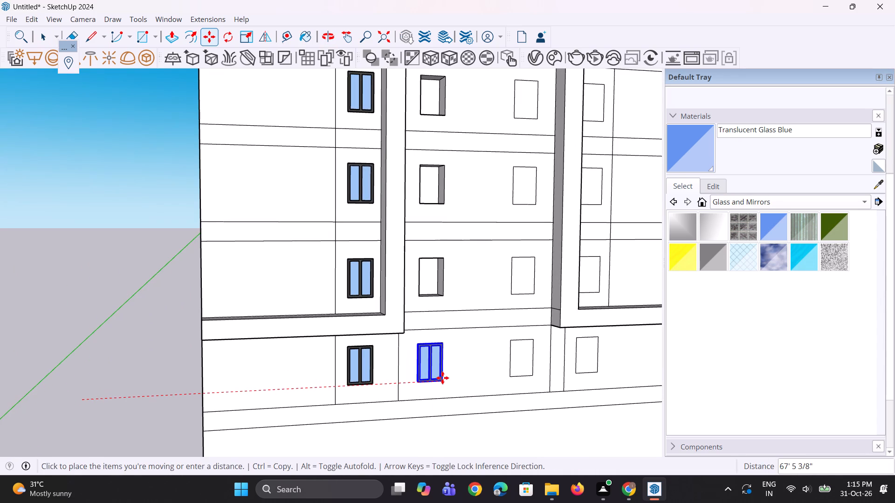
pyautogui.click(442, 378)
# Shift the window about 6 5/8" so its lower corner meets the corner of the lowest recessed opening.
pyautogui.moveTo(423, 405); pyautogui.dragTo(393, 476, button='middle')
pyautogui.scroll(8, 457, 429)
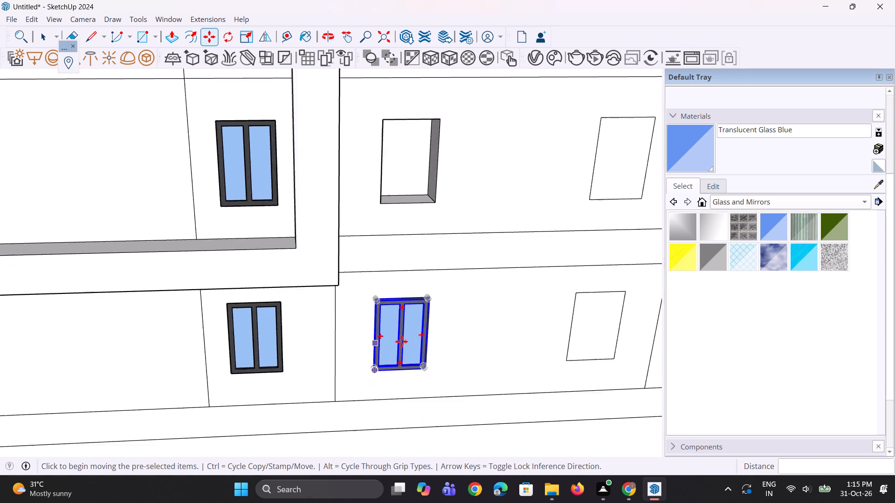
pyautogui.scroll(6, 401, 341)
pyautogui.moveTo(441, 380); pyautogui.dragTo(355, 368, button='middle')
pyautogui.scroll(6, 401, 396)
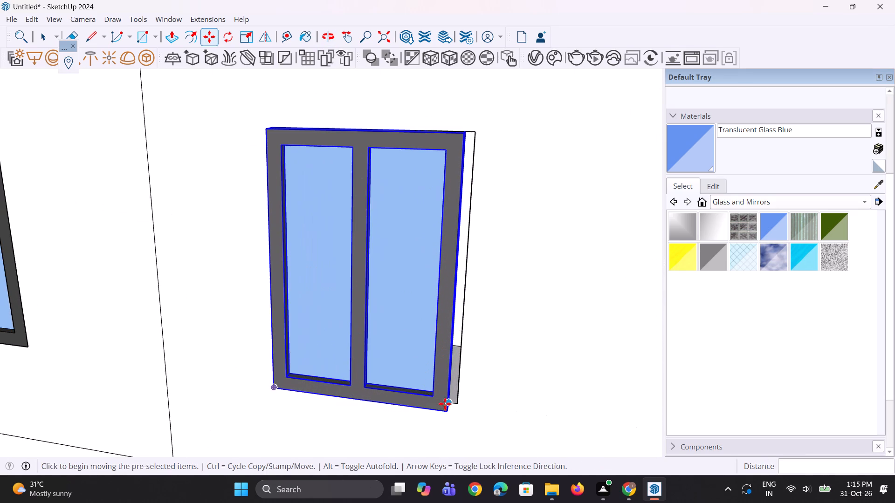
pyautogui.click(445, 411)
pyautogui.click(454, 401)
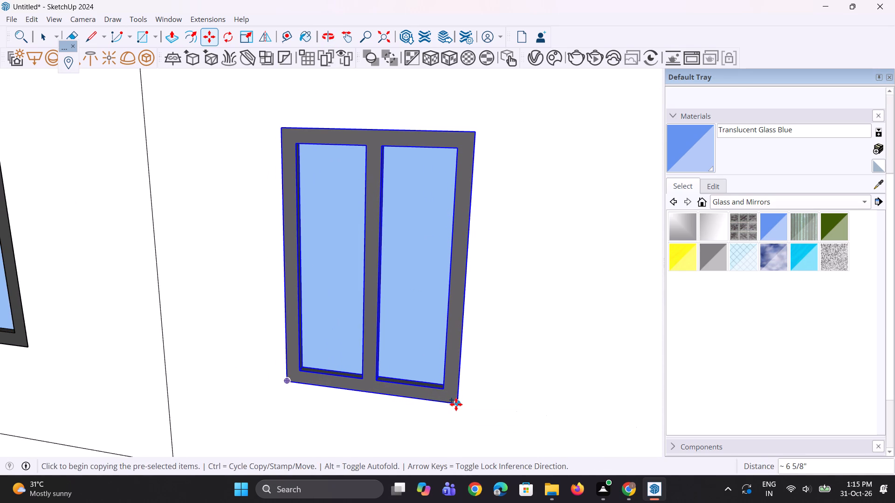
# Copy the window up into the second and third openings from the bottom of the second column.
pyautogui.click(456, 404)
pyautogui.scroll(-15, 468, 318)
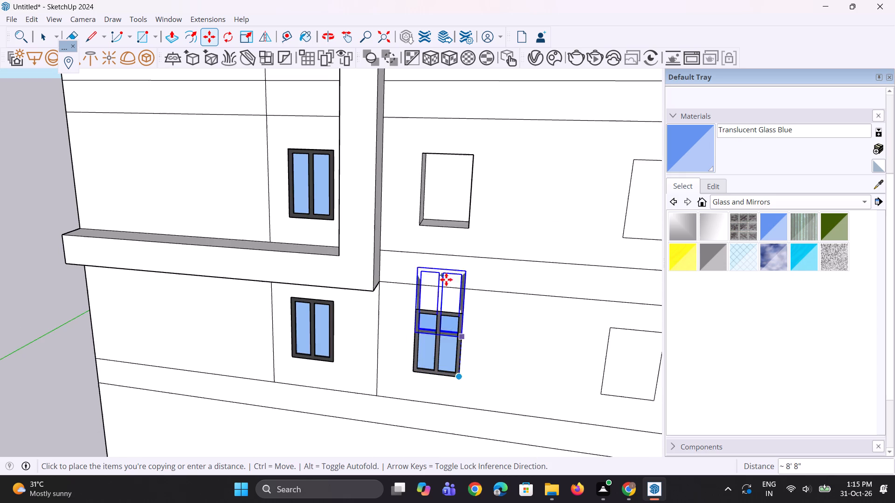
pyautogui.scroll(1, 463, 230)
pyautogui.click(468, 225)
pyautogui.scroll(-5, 443, 446)
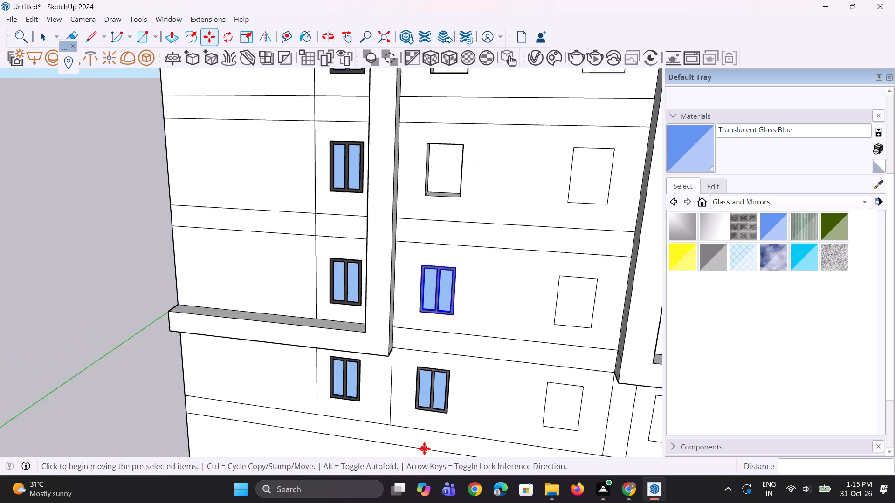
pyautogui.scroll(-5, 424, 449)
pyautogui.keyDown('ctrl'); pyautogui.scroll(3, 455, 365); pyautogui.keyUp('ctrl')
pyautogui.scroll(2, 441, 365)
pyautogui.click(441, 365)
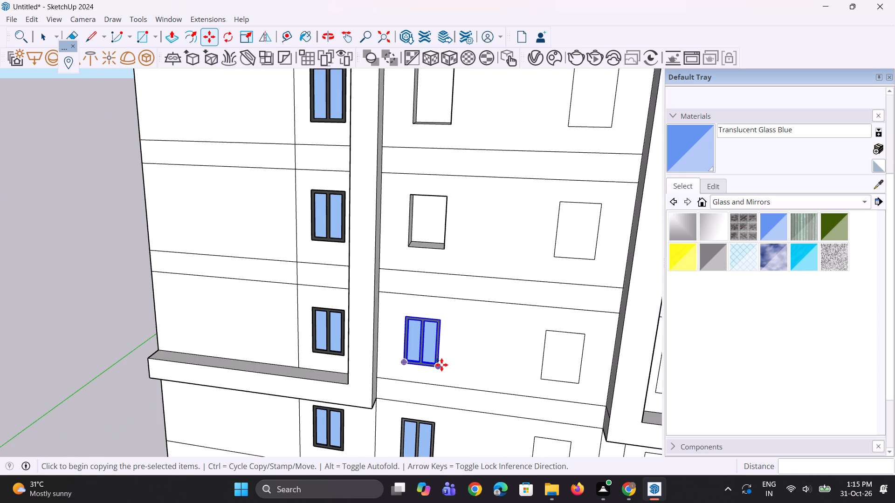
pyautogui.click(440, 248)
# Copy the window up into the fourth and fifth openings from the bottom of the second column.
pyautogui.scroll(-9, 476, 438)
pyautogui.scroll(4, 450, 246)
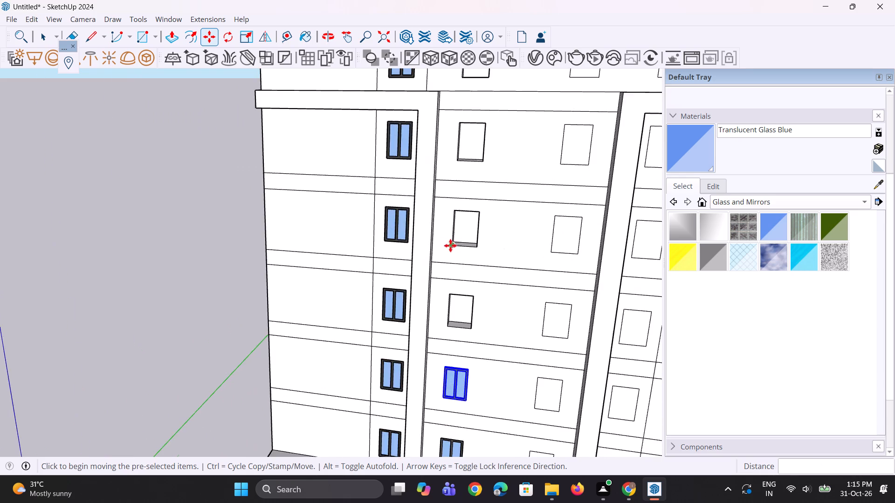
pyautogui.scroll(4, 479, 373)
pyautogui.click(464, 408)
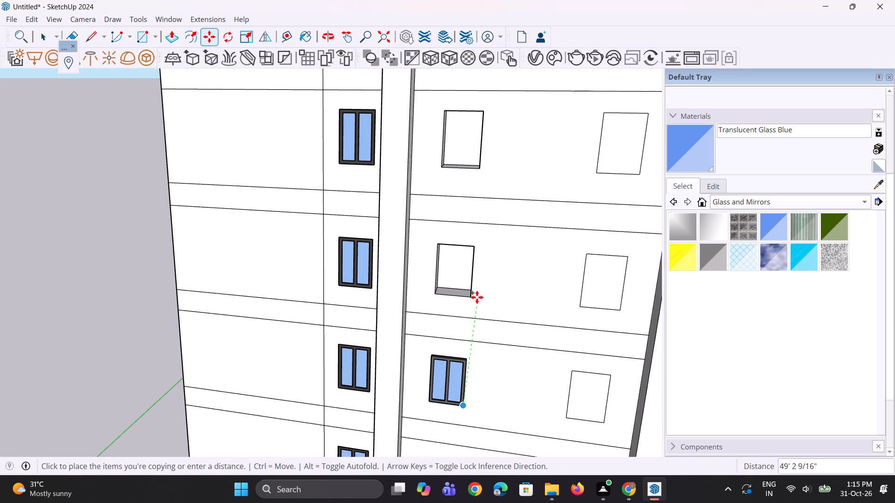
pyautogui.click(466, 296)
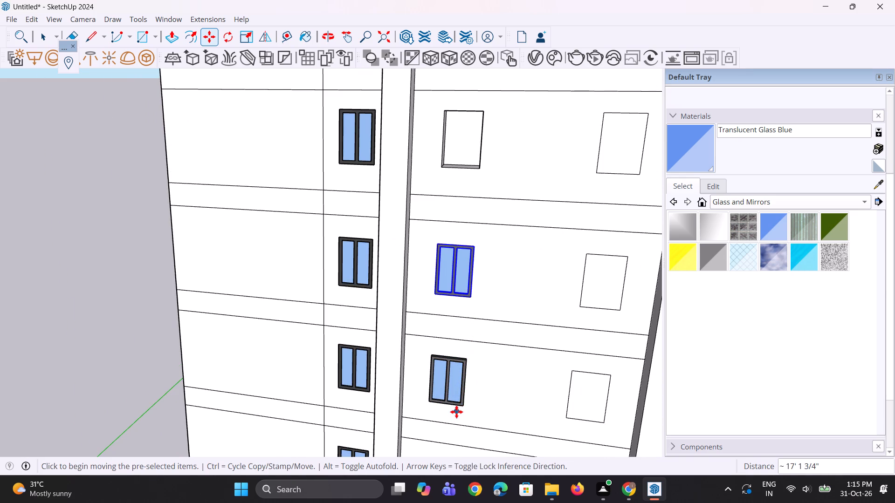
pyautogui.scroll(-4, 456, 412)
pyautogui.scroll(2, 500, 313)
pyautogui.scroll(2, 451, 332)
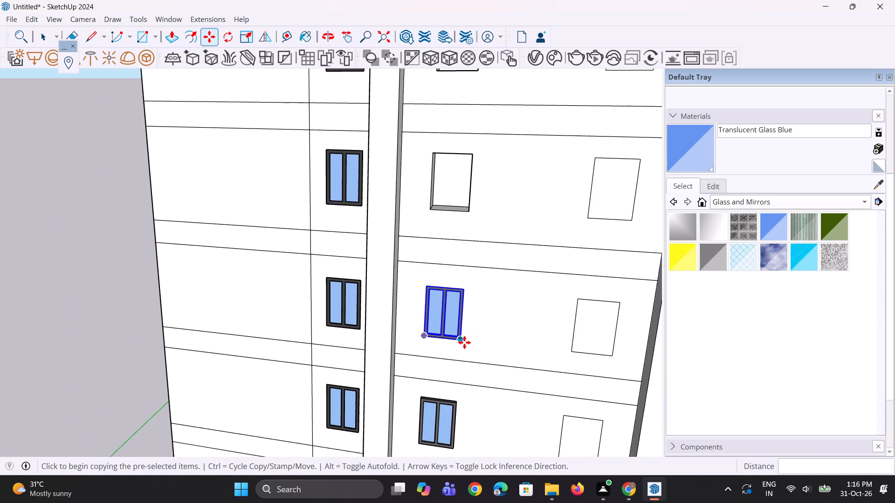
pyautogui.click(460, 342)
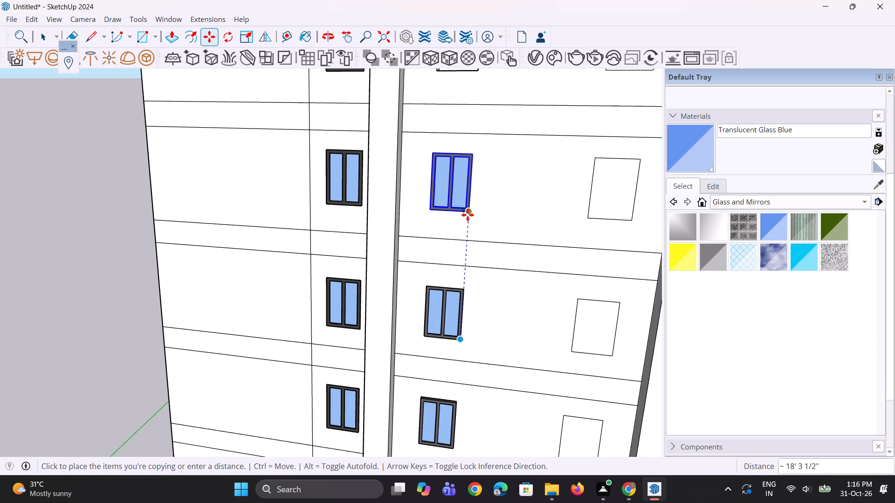
pyautogui.click(468, 215)
# Copy the window up into the top two openings of the second column and clear the selection.
pyautogui.scroll(-8, 462, 317)
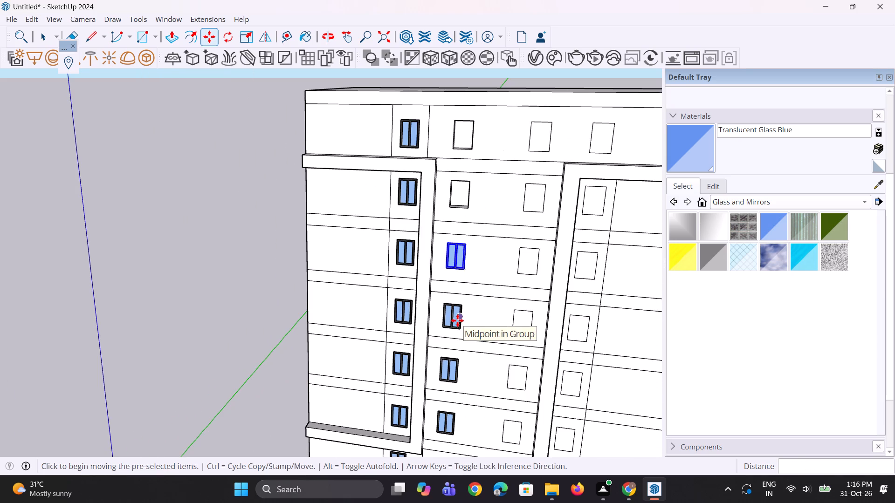
pyautogui.scroll(6, 471, 246)
pyautogui.click(460, 283)
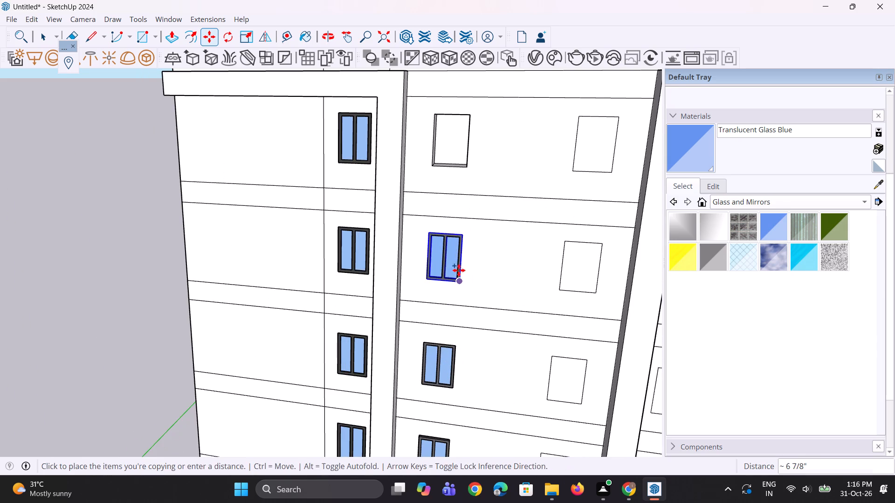
pyautogui.click(467, 167)
pyautogui.scroll(-4, 457, 335)
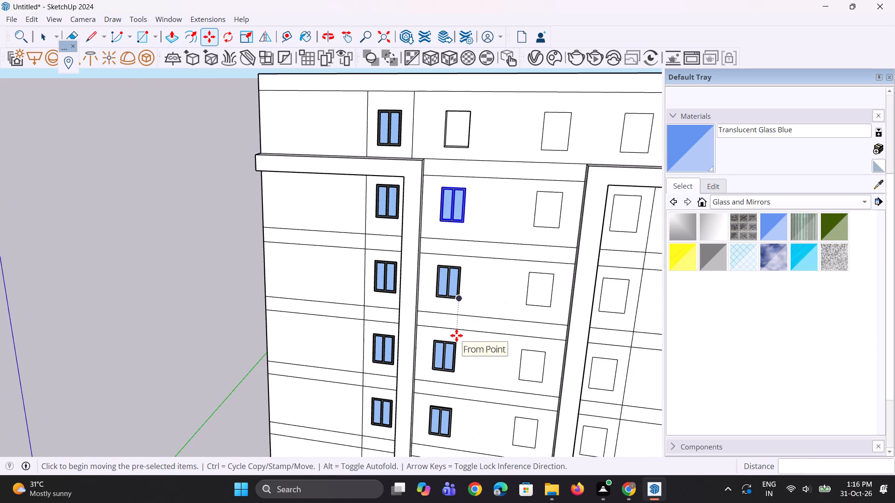
pyautogui.scroll(3, 464, 253)
pyautogui.scroll(3, 466, 209)
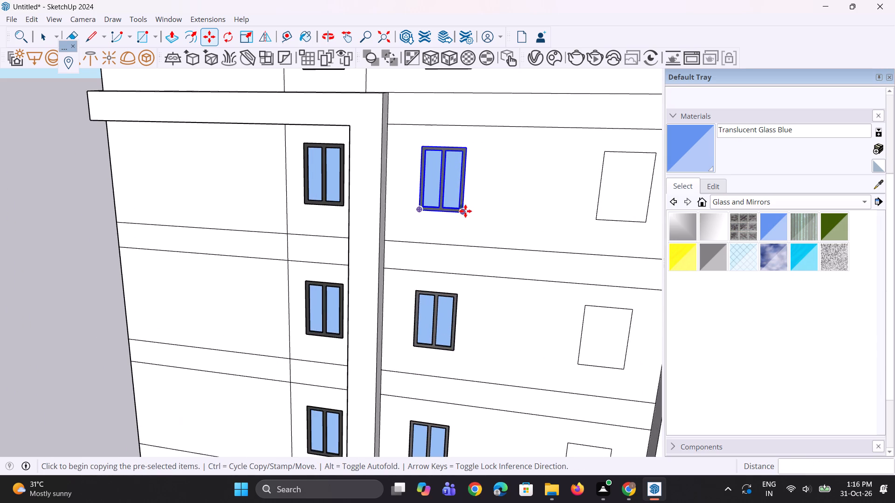
pyautogui.click(465, 211)
pyautogui.scroll(-5, 464, 281)
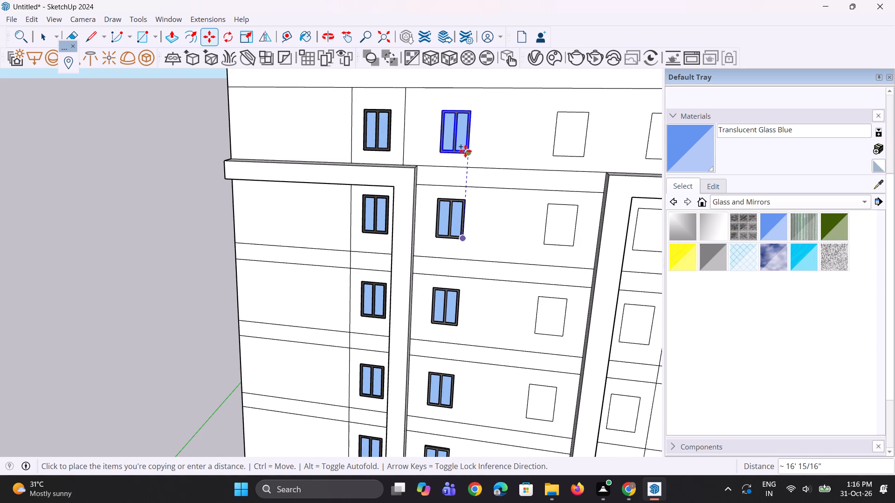
pyautogui.click(464, 152)
pyautogui.press('space')
pyautogui.press('space')
pyautogui.click(180, 266)
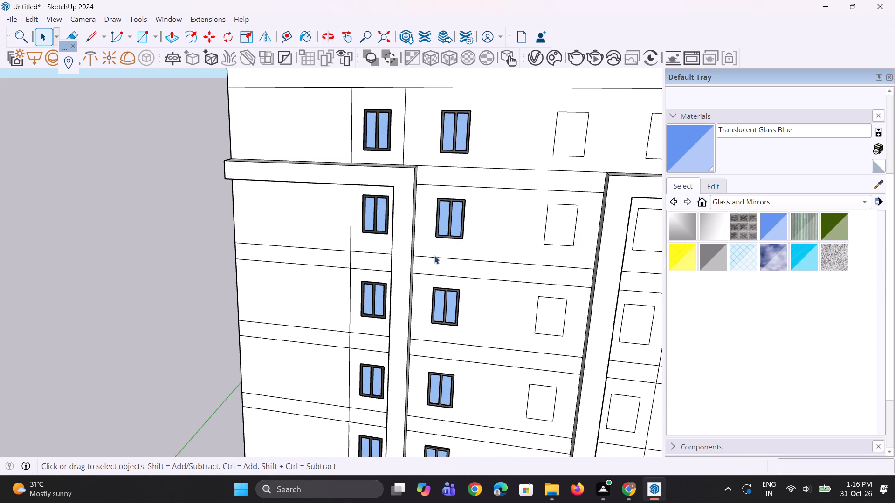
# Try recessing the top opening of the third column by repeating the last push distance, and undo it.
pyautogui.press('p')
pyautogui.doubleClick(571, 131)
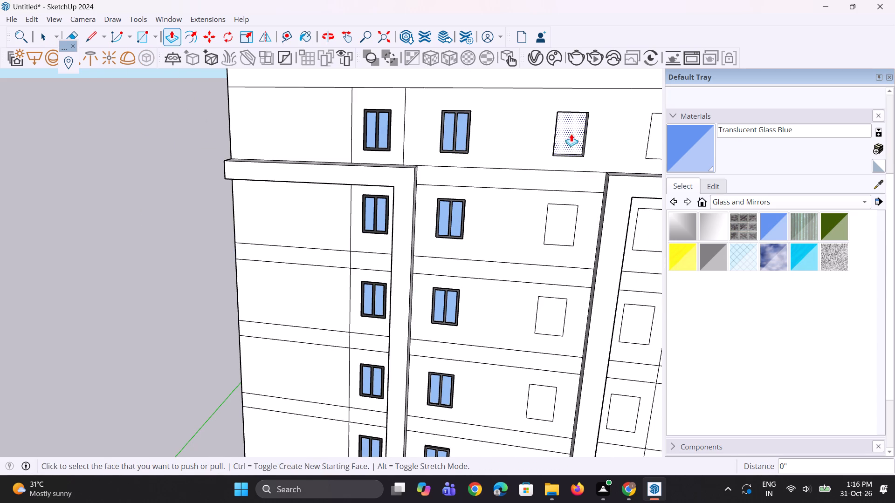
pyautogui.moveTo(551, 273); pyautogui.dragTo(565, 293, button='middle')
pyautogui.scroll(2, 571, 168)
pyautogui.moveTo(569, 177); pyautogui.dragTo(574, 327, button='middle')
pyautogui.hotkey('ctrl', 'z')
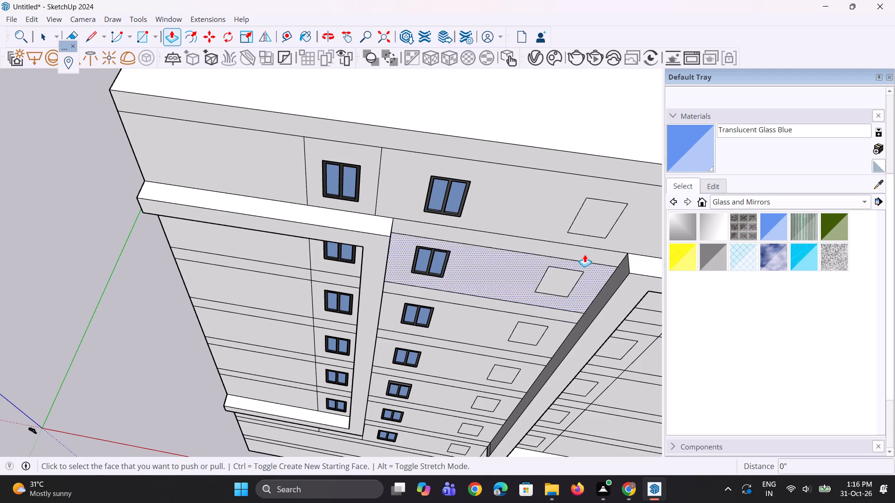
# Push the top opening's face in the third column about 3' 6" into the wall.
pyautogui.scroll(2, 585, 254)
pyautogui.click(591, 223)
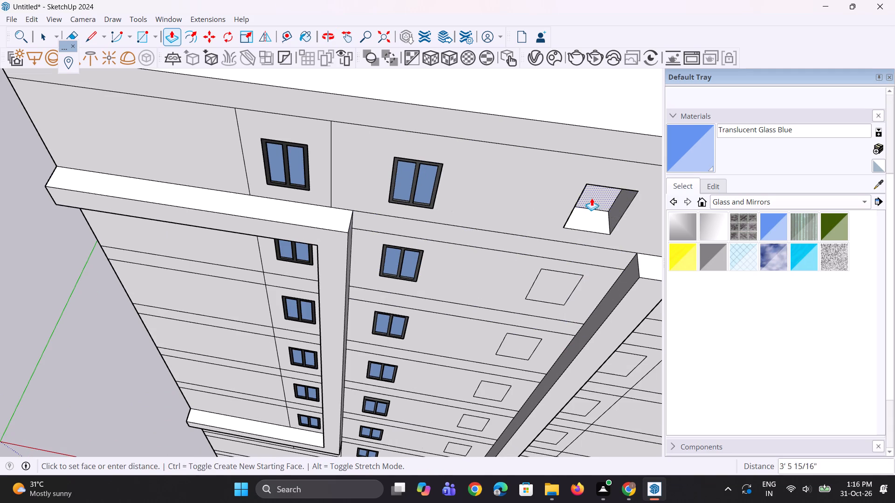
pyautogui.click(592, 198)
# Recess the second, third and fourth openings from the top of the third column by repeating the last push distance.
pyautogui.doubleClick(554, 291)
pyautogui.moveTo(516, 379); pyautogui.dragTo(490, 247, button='middle')
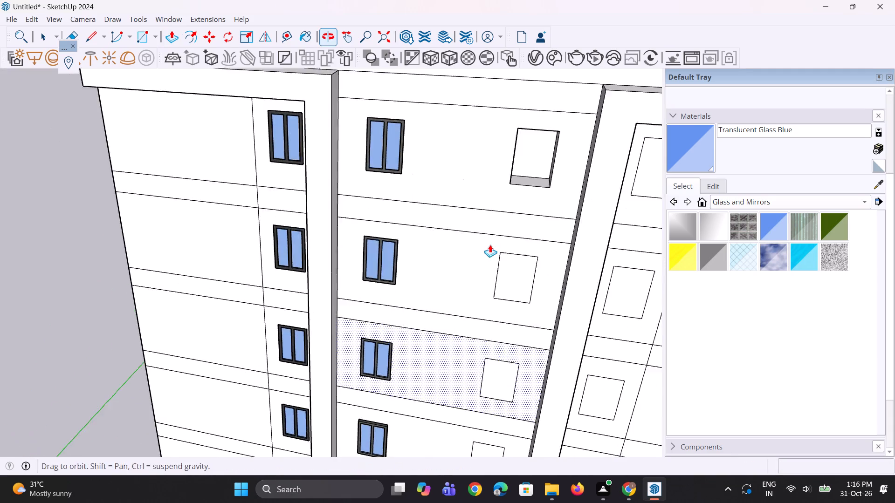
pyautogui.scroll(-5, 470, 265)
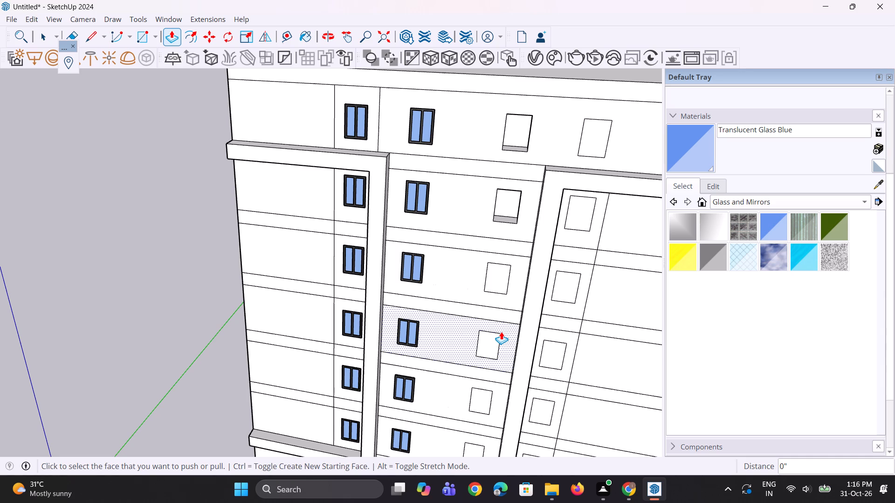
pyautogui.scroll(2, 431, 293)
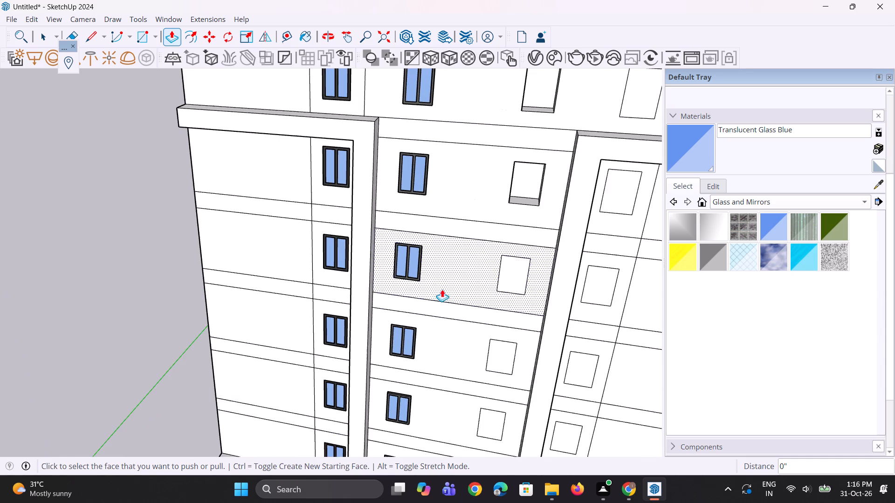
pyautogui.scroll(2, 519, 289)
pyautogui.doubleClick(522, 279)
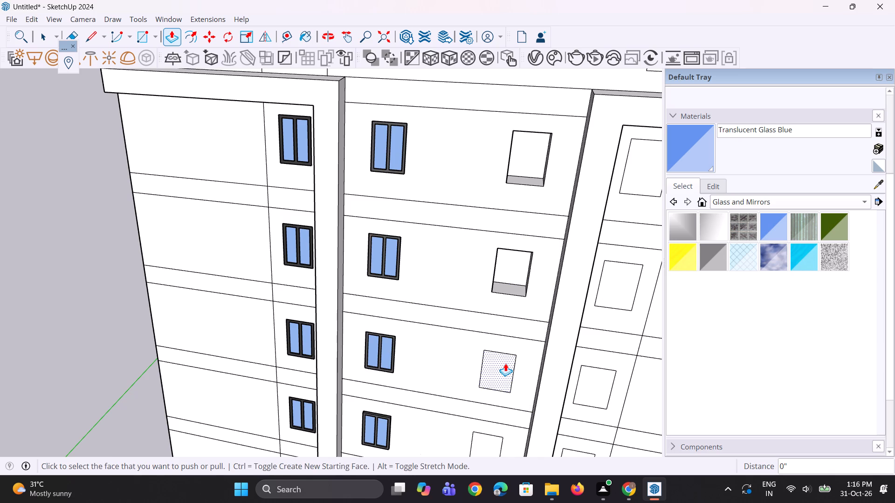
pyautogui.doubleClick(505, 363)
# Recess the three lowest openings of the third column by the same push distance.
pyautogui.scroll(-9, 348, 276)
pyautogui.scroll(4, 388, 393)
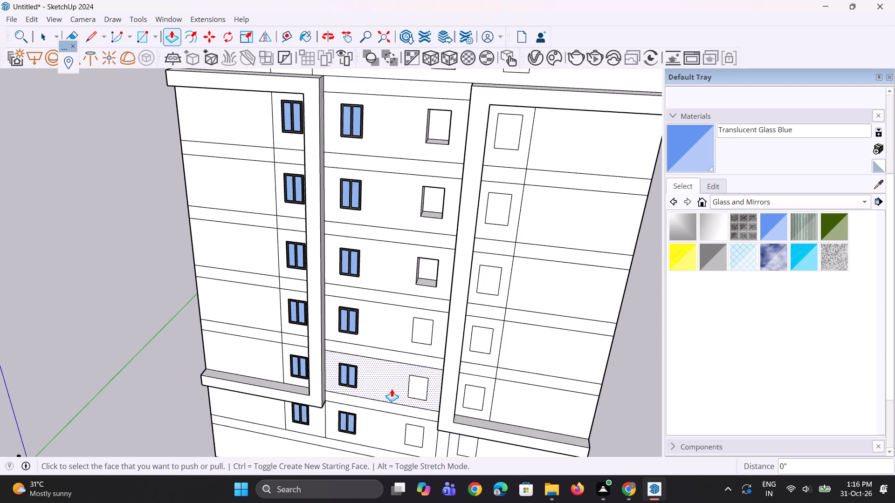
pyautogui.scroll(6, 429, 347)
pyautogui.doubleClick(413, 329)
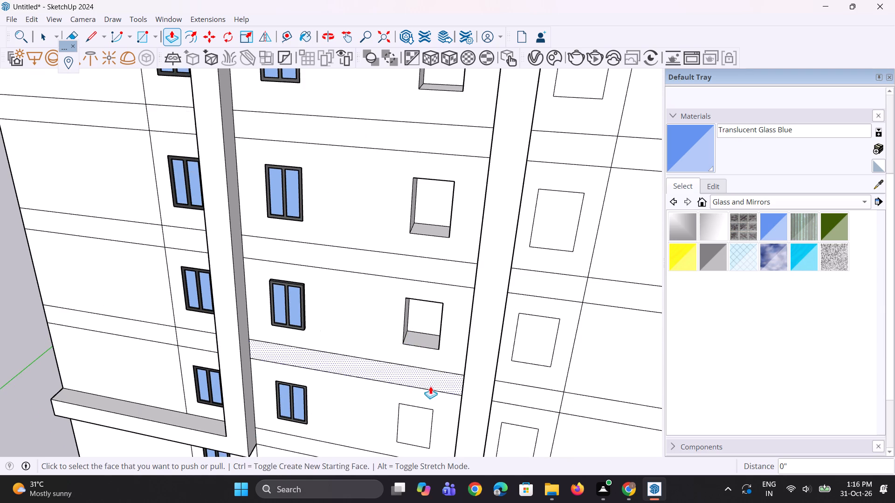
pyautogui.doubleClick(420, 411)
pyautogui.scroll(-3, 394, 347)
pyautogui.scroll(-3, 418, 237)
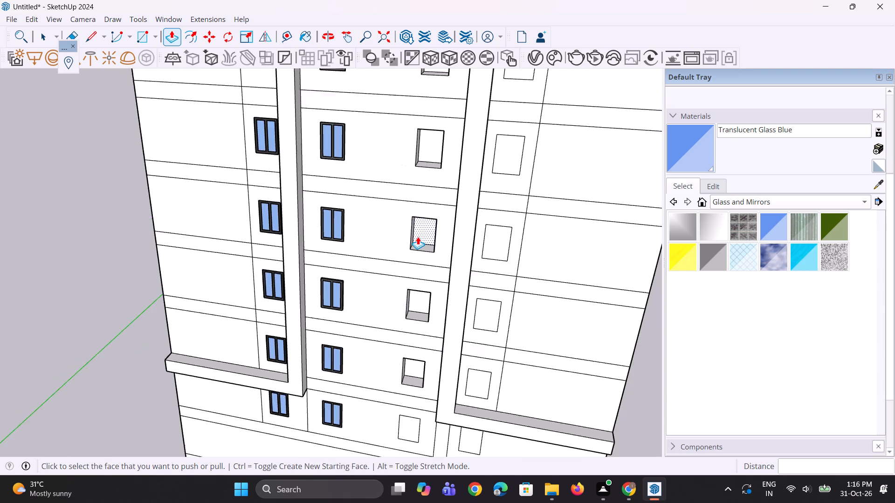
pyautogui.scroll(-3, 416, 237)
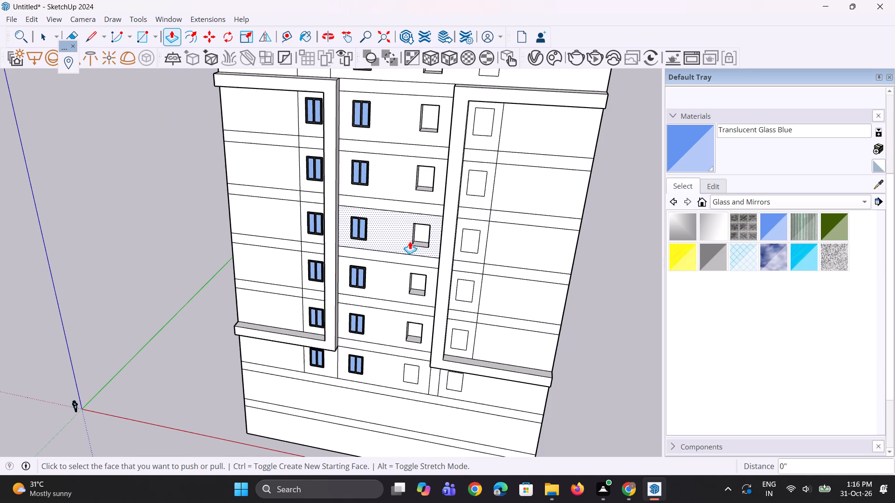
pyautogui.scroll(6, 405, 336)
pyautogui.scroll(1, 406, 410)
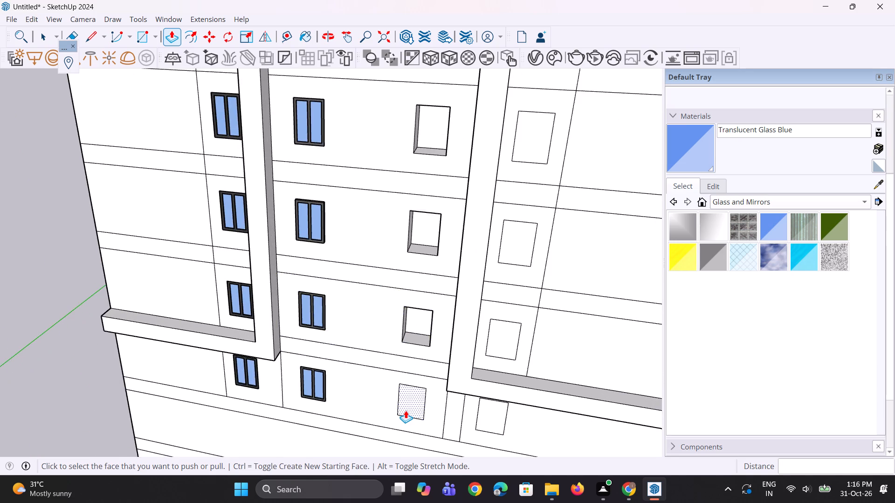
pyautogui.scroll(1, 406, 410)
pyautogui.doubleClick(406, 410)
pyautogui.scroll(-10, 308, 427)
pyautogui.moveTo(308, 424); pyautogui.dragTo(313, 392, button='middle')
pyautogui.press('space')
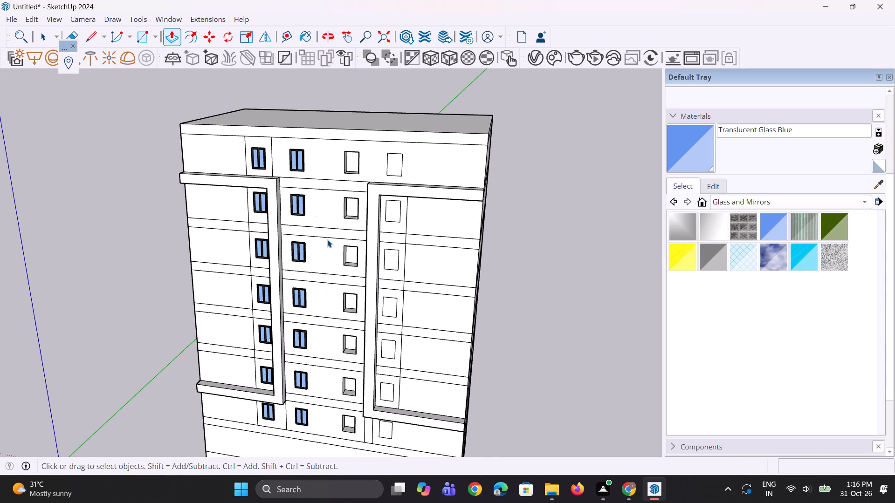
# Copy the top window of the second column about 19' 8" across into the top opening of the third column.
pyautogui.press('space')
pyautogui.scroll(2, 325, 197)
pyautogui.scroll(3, 293, 159)
pyautogui.click(293, 159)
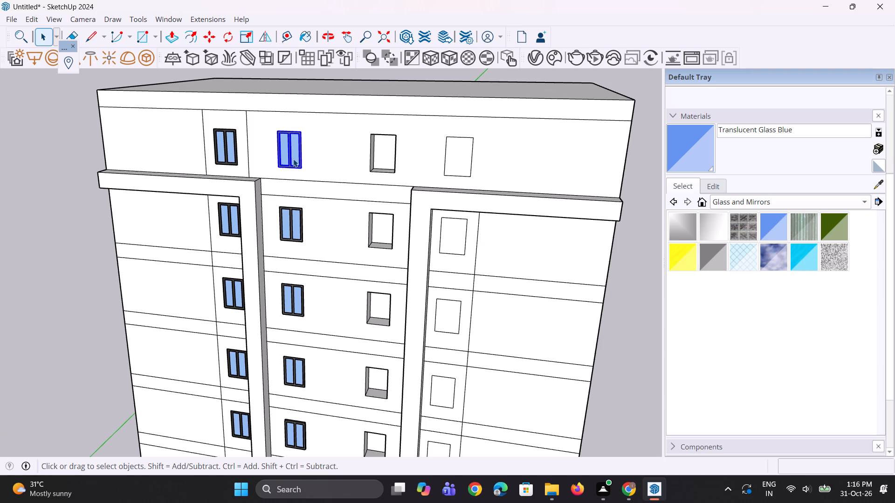
pyautogui.press('m')
pyautogui.scroll(2, 311, 159)
pyautogui.click(303, 171)
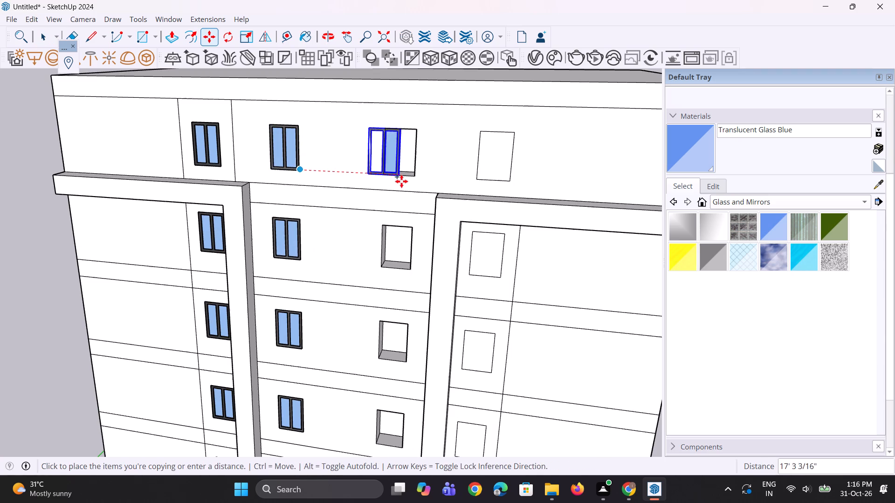
pyautogui.click(413, 180)
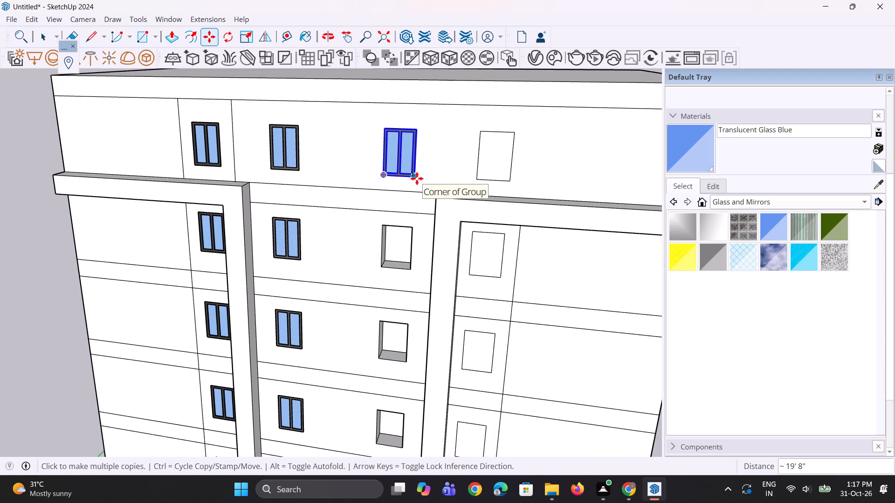
# Place copies of the window in the second, third and fourth openings from the top of the third column.
pyautogui.click(417, 178)
pyautogui.click(411, 268)
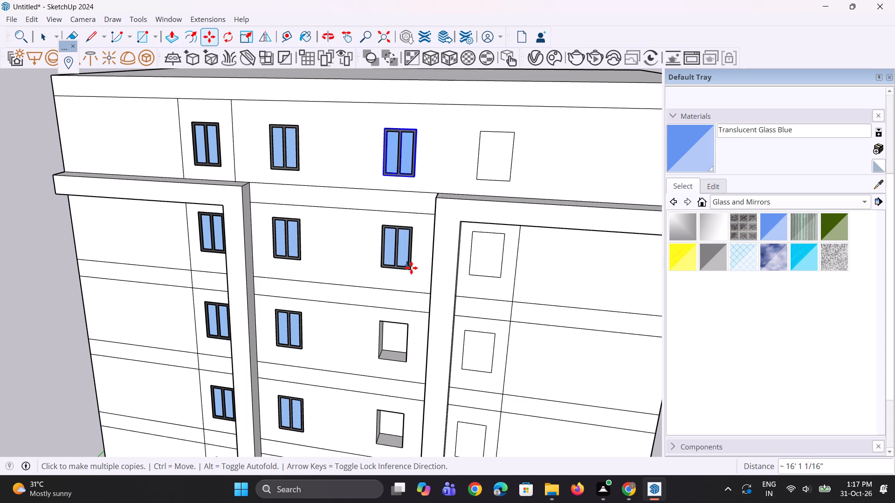
pyautogui.scroll(8, 405, 358)
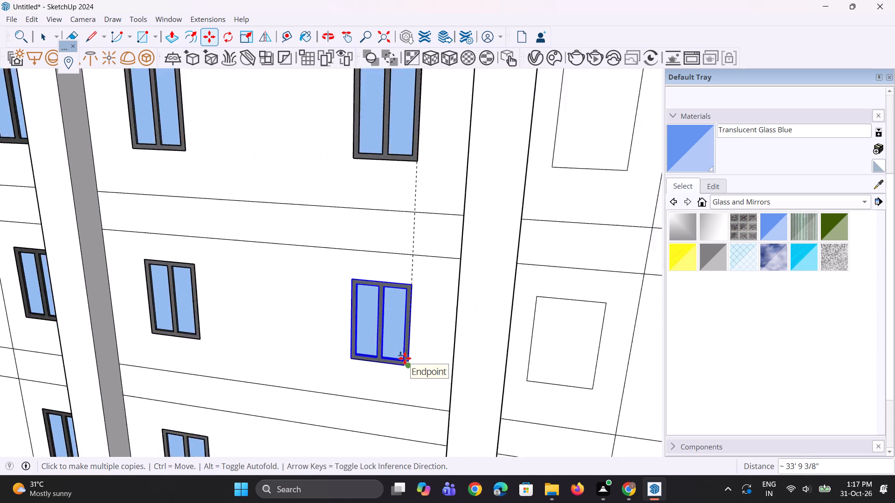
pyautogui.scroll(2, 405, 358)
pyautogui.click(405, 358)
pyautogui.scroll(-9, 407, 200)
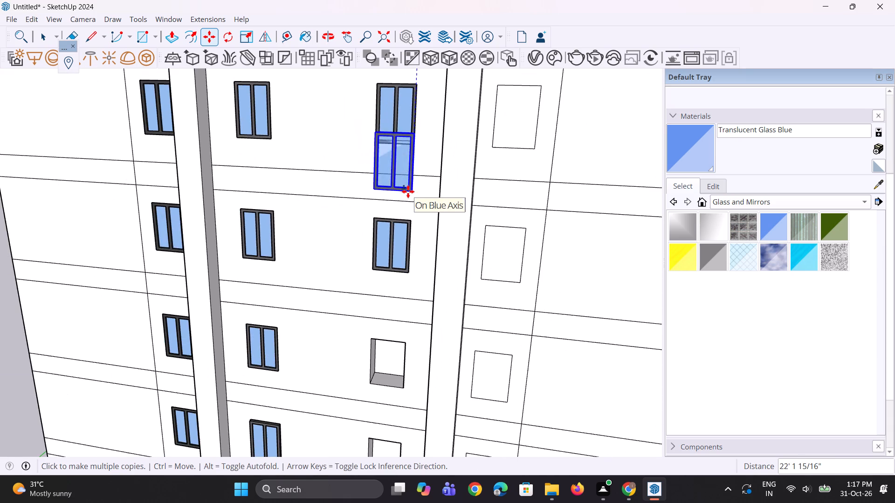
pyautogui.scroll(4, 404, 305)
pyautogui.scroll(3, 397, 367)
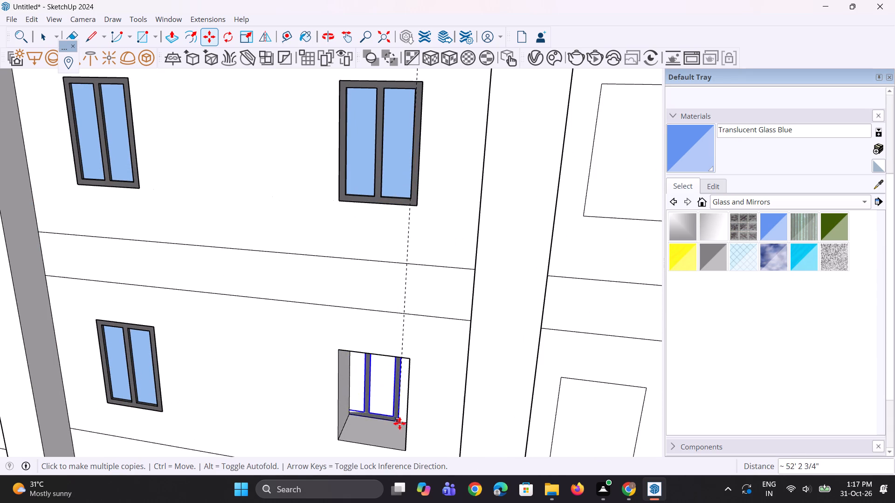
pyautogui.click(404, 446)
# Place window copies in the fifth and sixth openings from the top of the third column.
pyautogui.scroll(-3, 401, 231)
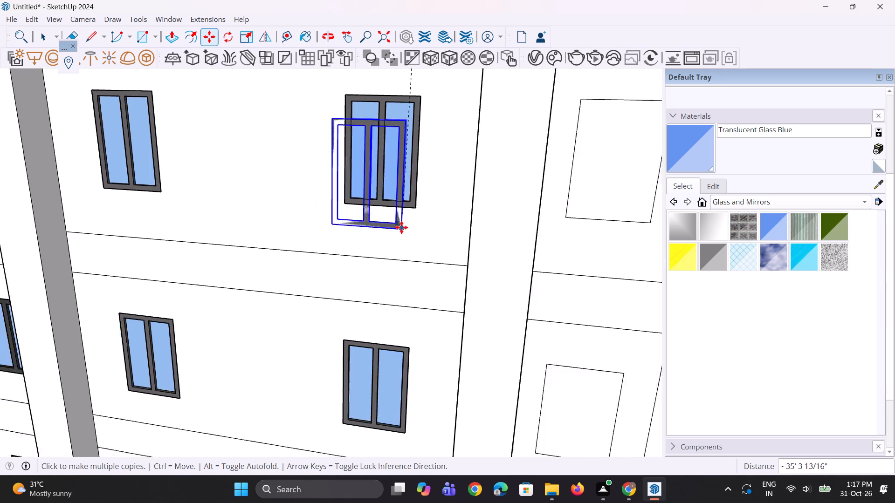
pyautogui.scroll(-18, 401, 225)
pyautogui.scroll(12, 403, 280)
pyautogui.click(396, 301)
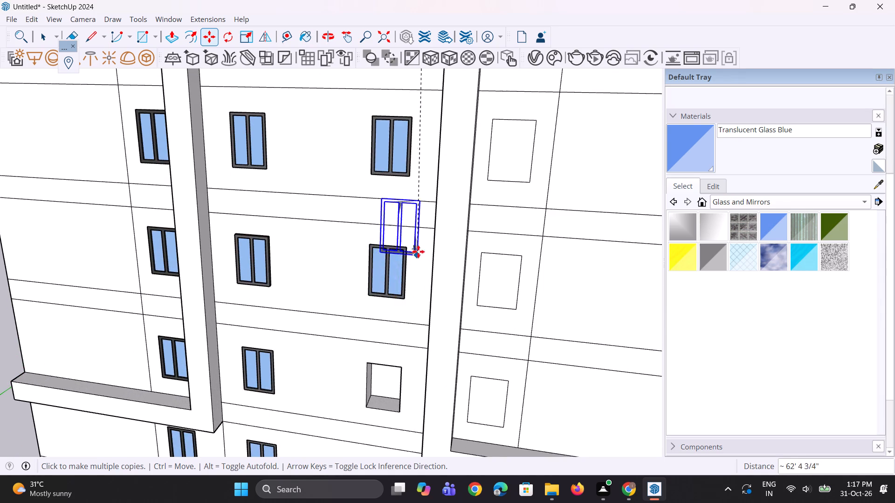
pyautogui.scroll(-8, 418, 251)
pyautogui.scroll(8, 427, 357)
pyautogui.scroll(4, 376, 298)
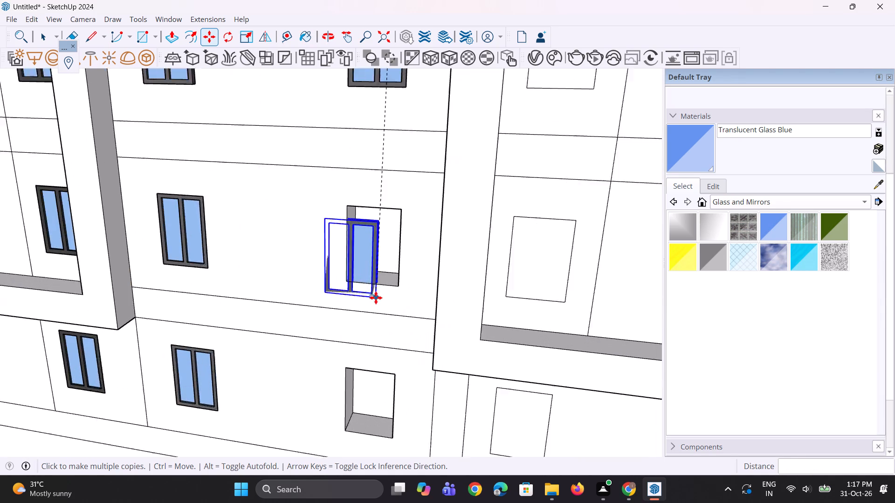
pyautogui.scroll(10, 371, 290)
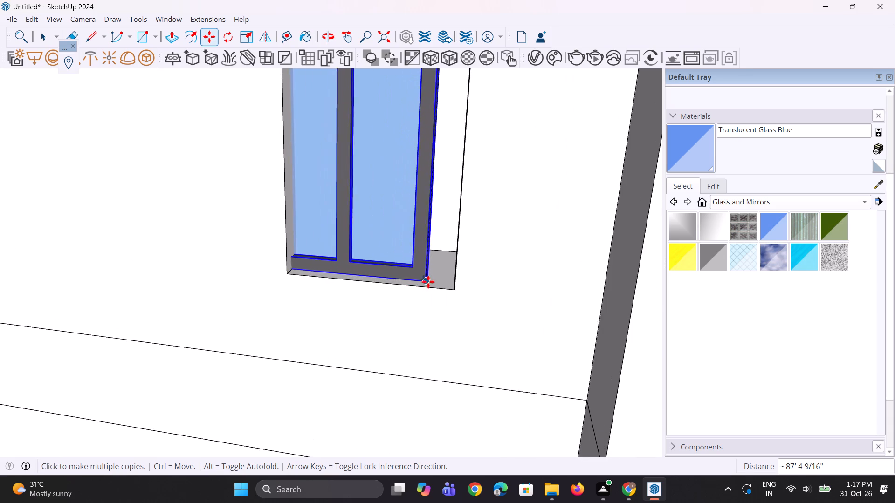
pyautogui.click(452, 291)
# Place a window copy in the lowest opening of the third column and clear the selection.
pyautogui.scroll(-5, 438, 218)
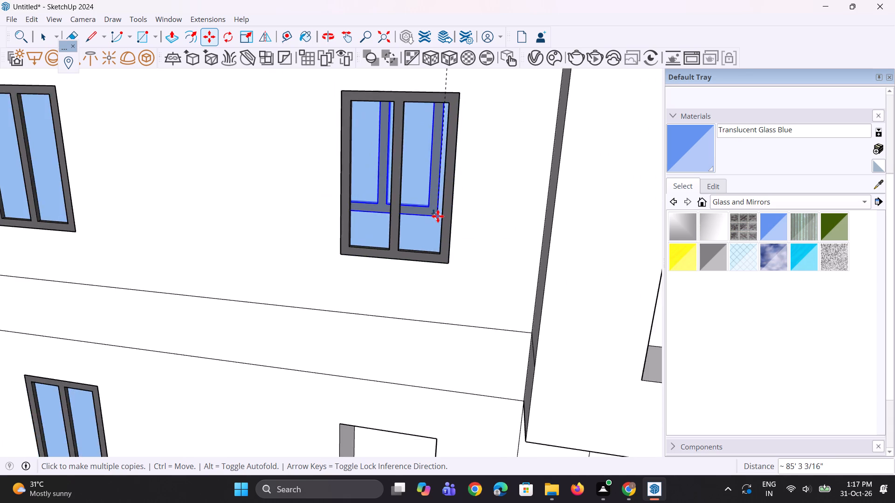
pyautogui.scroll(-10, 438, 216)
pyautogui.scroll(8, 436, 294)
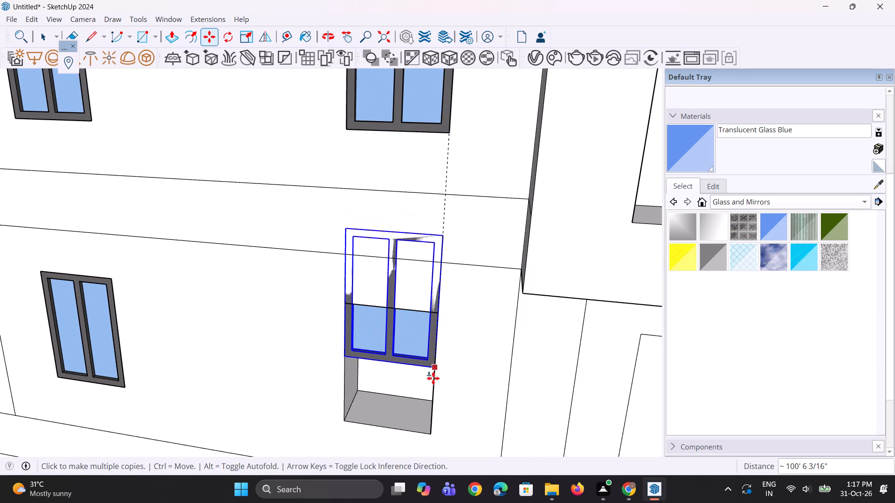
pyautogui.click(432, 431)
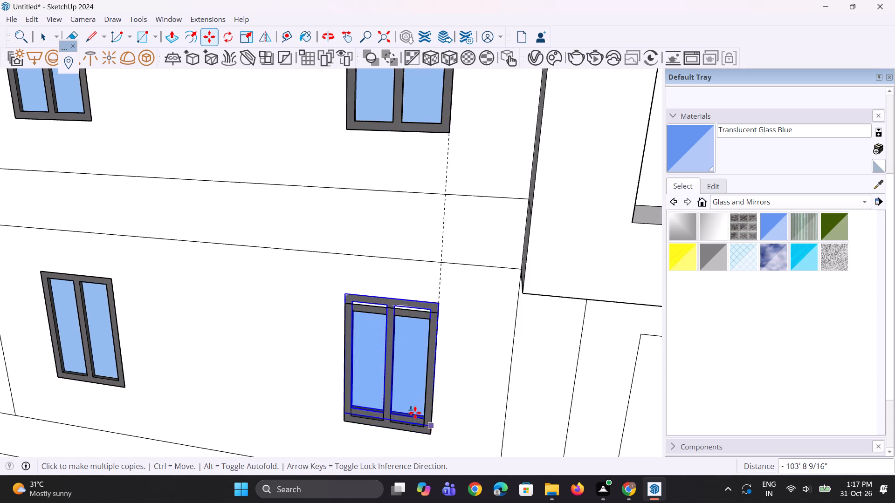
pyautogui.moveTo(397, 396); pyautogui.dragTo(405, 344, button='middle')
pyautogui.press('space')
pyautogui.press('space')
pyautogui.press('space')
pyautogui.scroll(-4, 122, 432)
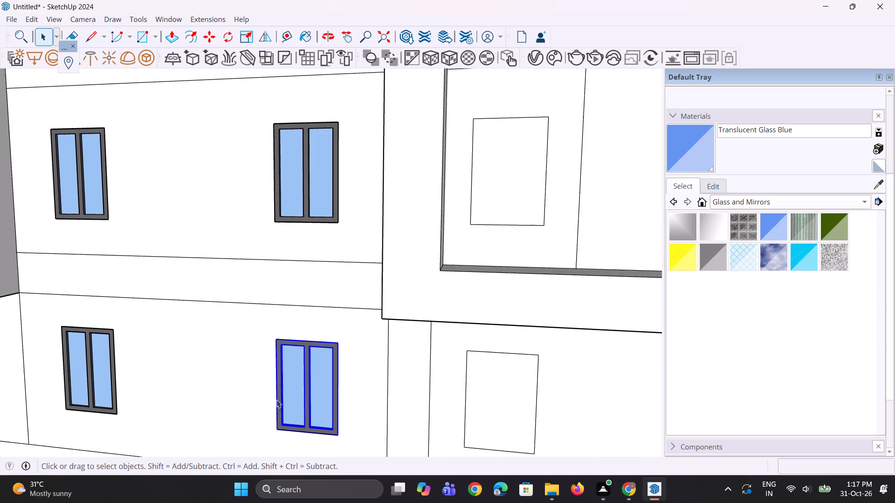
pyautogui.scroll(-15, 276, 400)
pyautogui.click(484, 294)
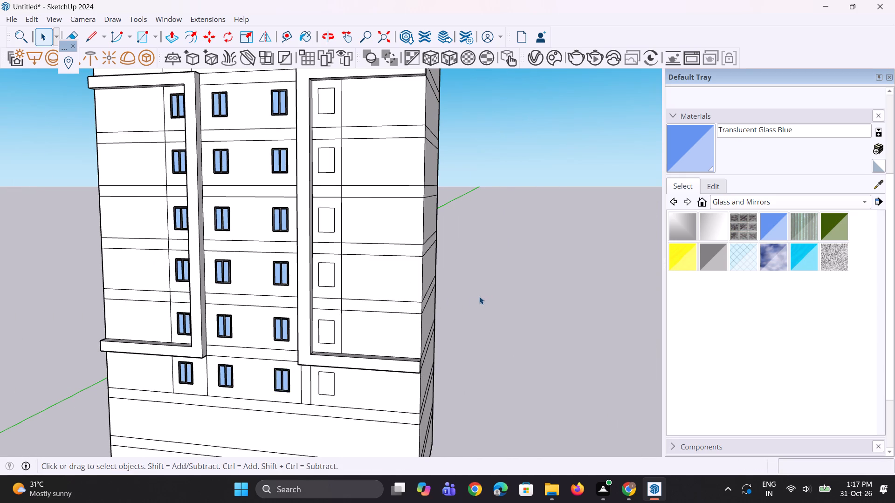
pyautogui.scroll(-4, 413, 347)
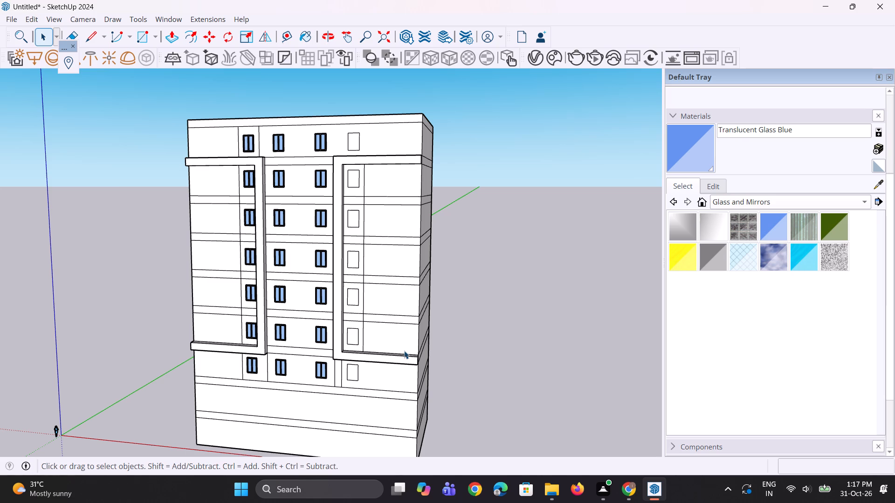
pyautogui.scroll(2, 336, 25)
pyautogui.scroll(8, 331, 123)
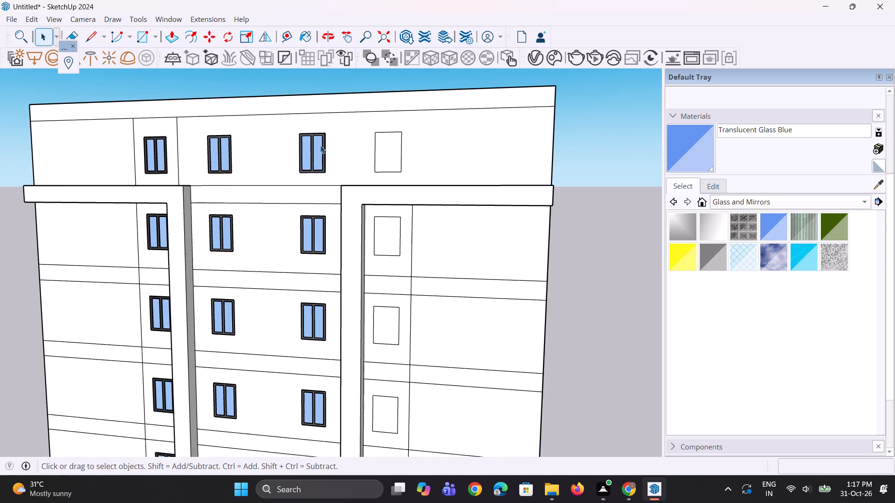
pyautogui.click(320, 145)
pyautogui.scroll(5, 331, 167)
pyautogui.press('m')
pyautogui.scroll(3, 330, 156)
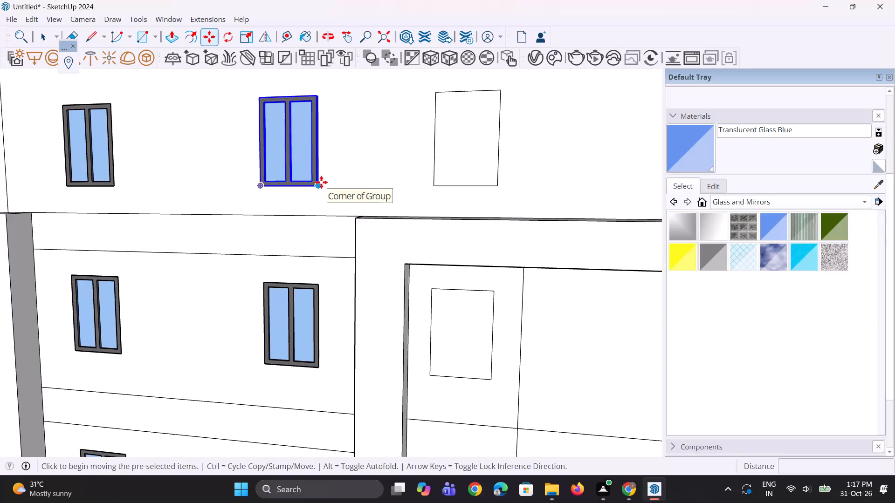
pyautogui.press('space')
# Recess the top, second and third openings of the fourth column by repeating the last push distance.
pyautogui.press('p')
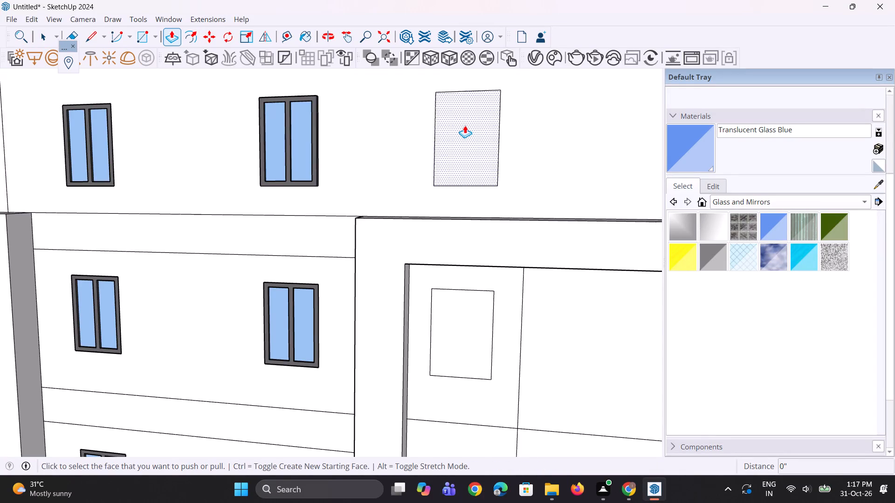
pyautogui.scroll(3, 465, 125)
pyautogui.doubleClick(465, 125)
pyautogui.scroll(-4, 400, 124)
pyautogui.scroll(-4, 515, 96)
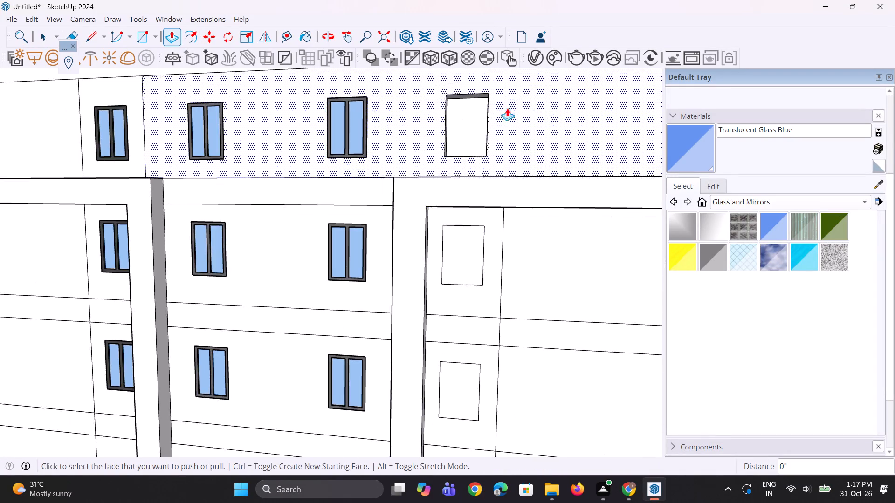
pyautogui.scroll(3, 475, 300)
pyautogui.doubleClick(466, 262)
pyautogui.scroll(-4, 464, 255)
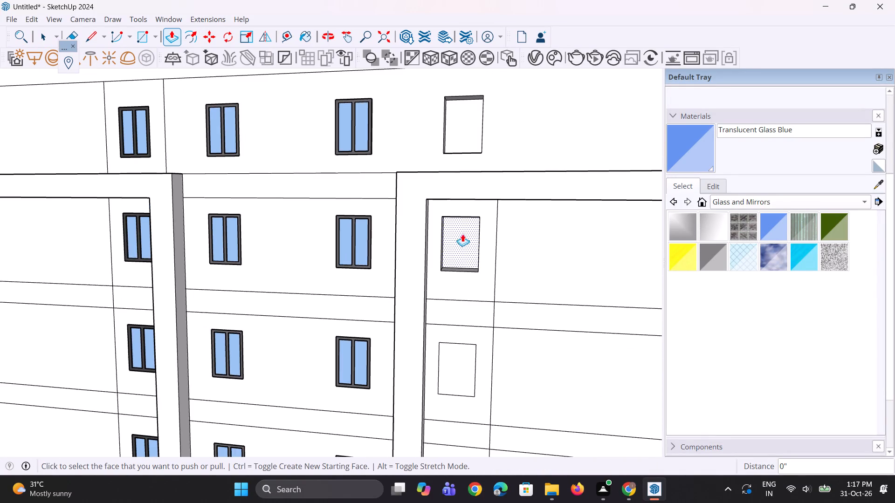
pyautogui.moveTo(462, 227); pyautogui.dragTo(462, 247, button='middle')
pyautogui.scroll(3, 464, 357)
pyautogui.doubleClick(464, 360)
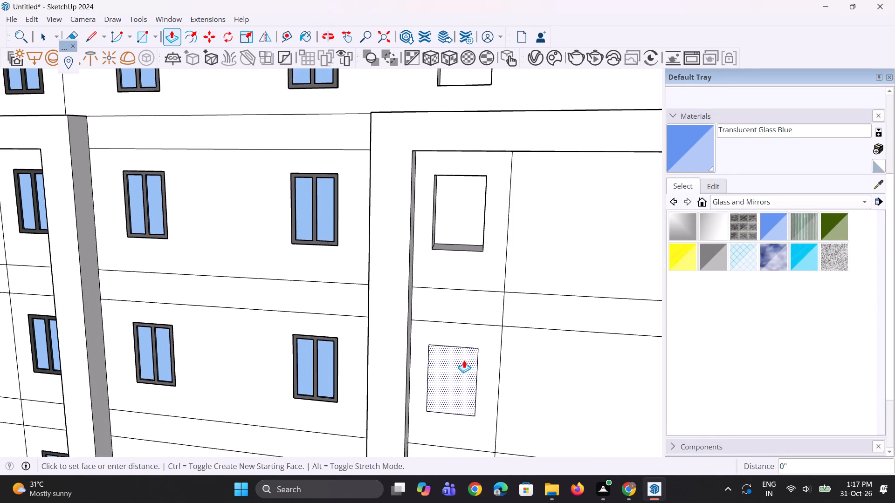
# Recess the fourth and fifth openings from the top of the fourth column by the same push distance.
pyautogui.scroll(-12, 448, 266)
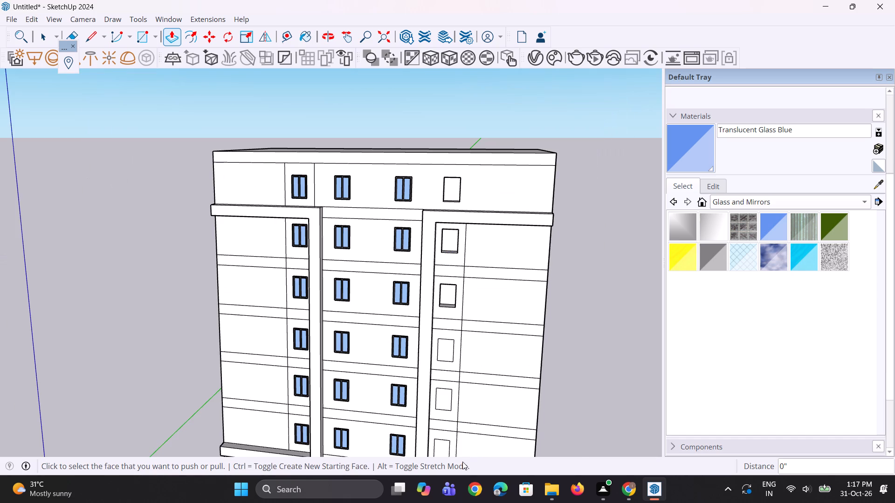
pyautogui.scroll(4, 462, 462)
pyautogui.scroll(12, 437, 387)
pyautogui.doubleClick(448, 340)
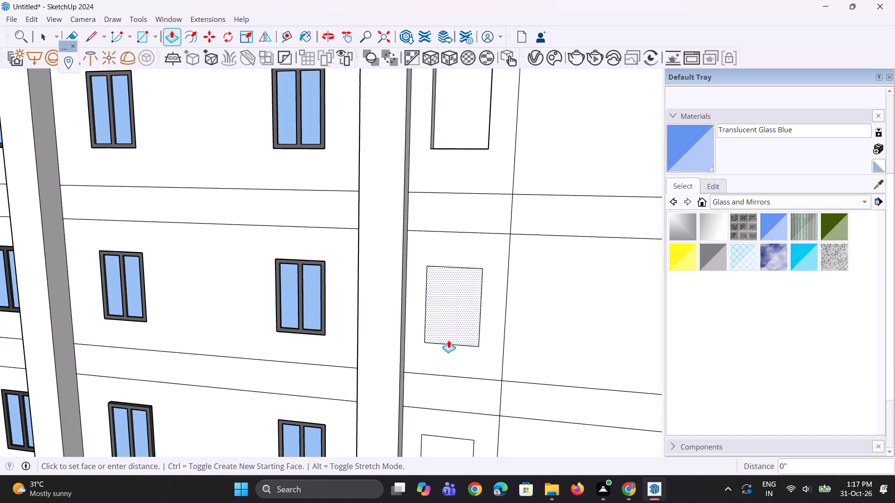
pyautogui.scroll(-5, 442, 319)
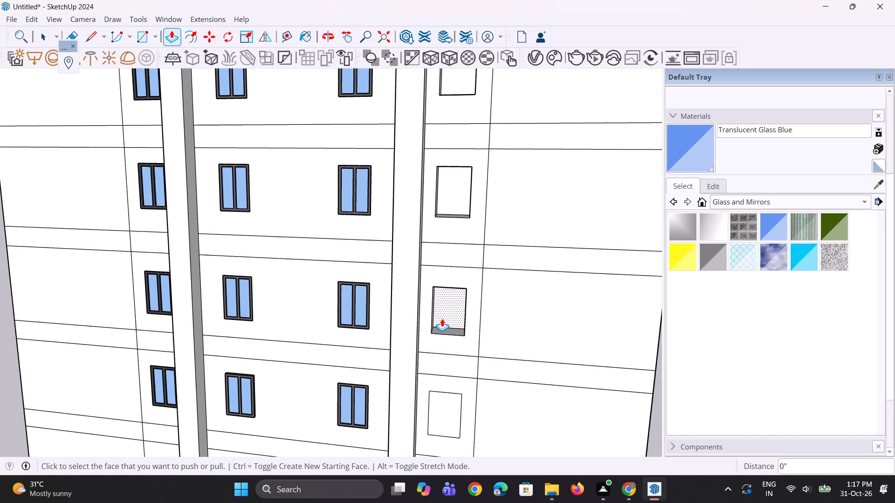
pyautogui.scroll(-4, 442, 319)
pyautogui.scroll(4, 434, 394)
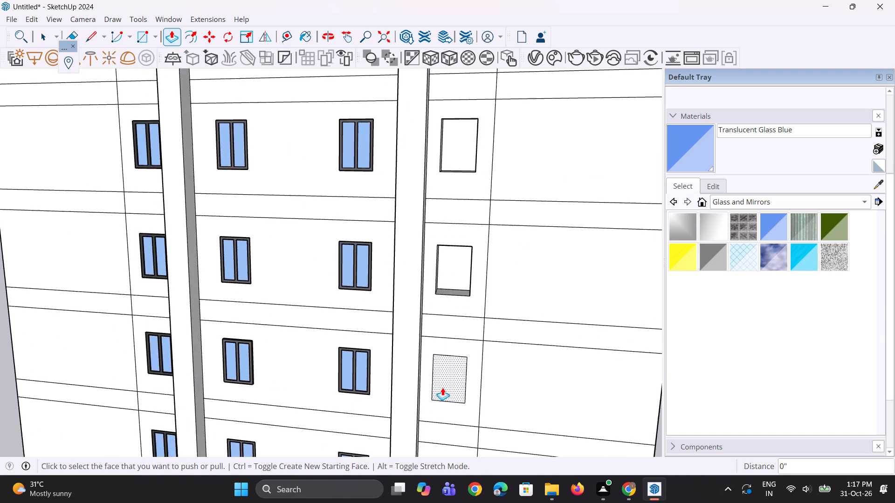
pyautogui.scroll(3, 442, 387)
pyautogui.doubleClick(442, 387)
# Recess the two lowest openings of the fourth column by repeating the last push distance.
pyautogui.scroll(-3, 430, 284)
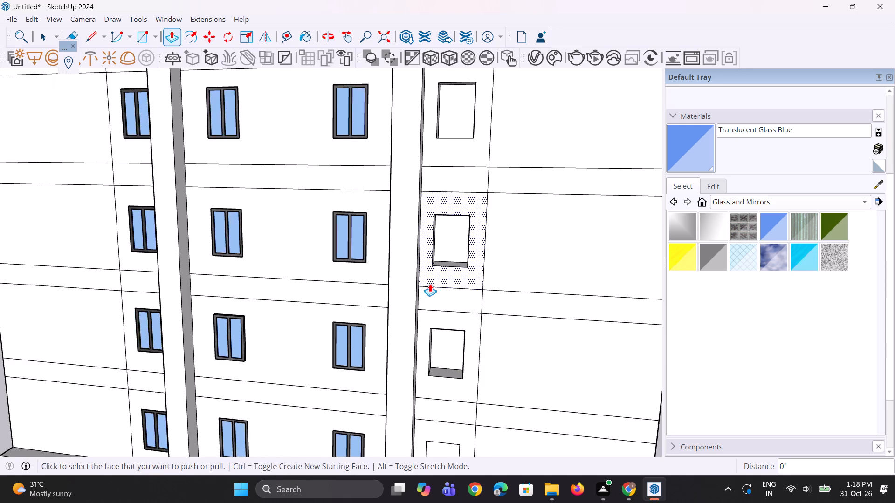
pyautogui.scroll(-8, 430, 284)
pyautogui.scroll(7, 440, 403)
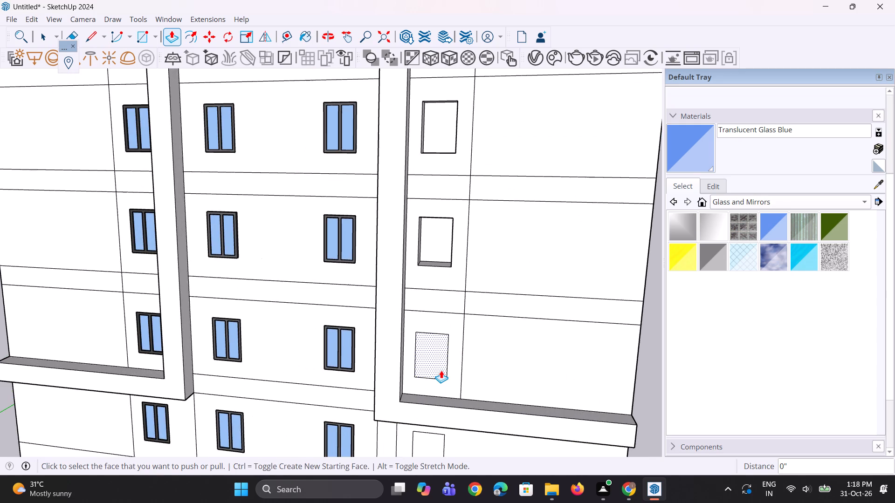
pyautogui.doubleClick(441, 370)
pyautogui.scroll(-10, 425, 283)
pyautogui.scroll(7, 425, 372)
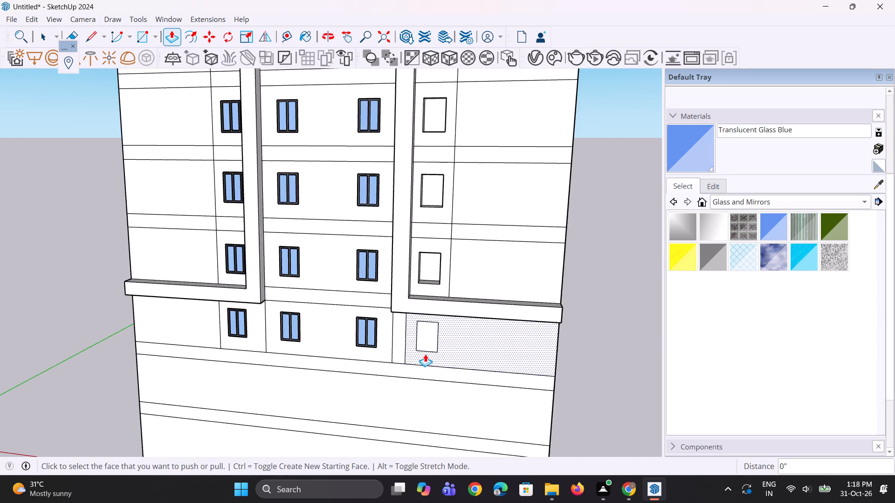
pyautogui.scroll(2, 425, 354)
pyautogui.doubleClick(427, 342)
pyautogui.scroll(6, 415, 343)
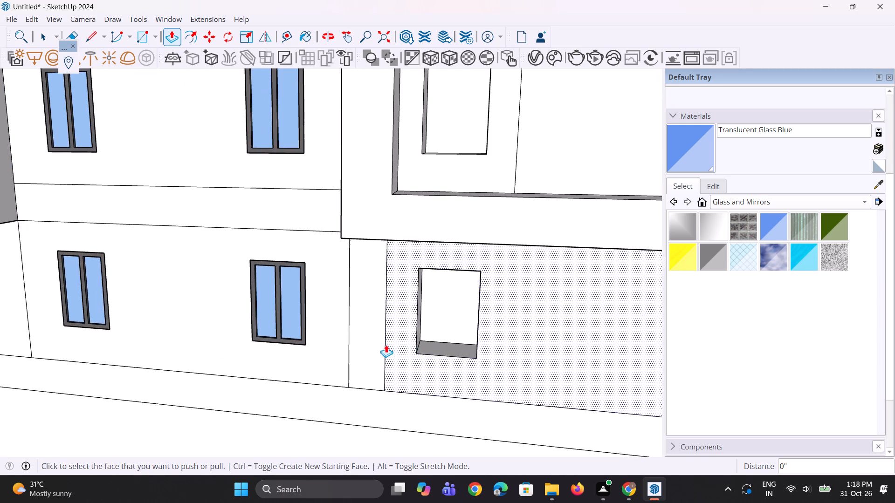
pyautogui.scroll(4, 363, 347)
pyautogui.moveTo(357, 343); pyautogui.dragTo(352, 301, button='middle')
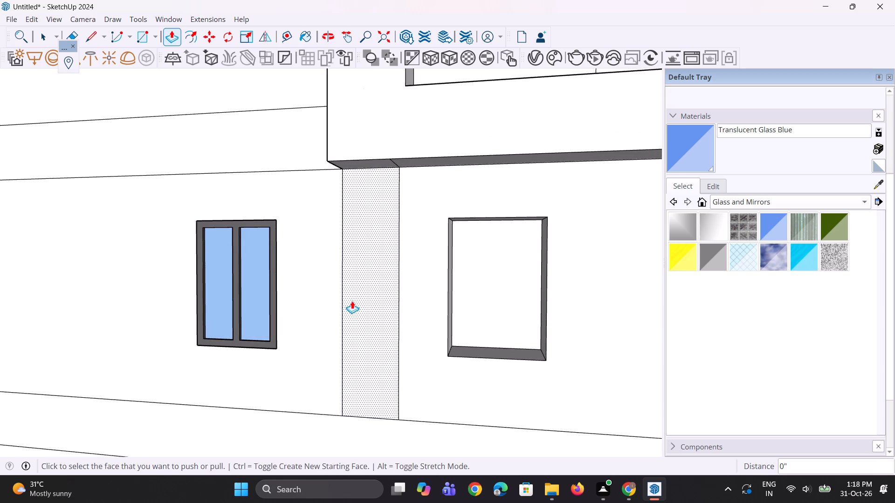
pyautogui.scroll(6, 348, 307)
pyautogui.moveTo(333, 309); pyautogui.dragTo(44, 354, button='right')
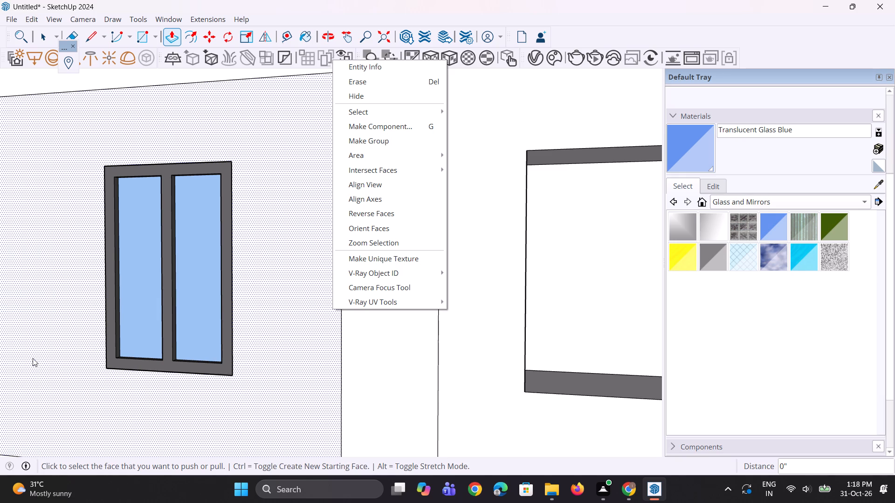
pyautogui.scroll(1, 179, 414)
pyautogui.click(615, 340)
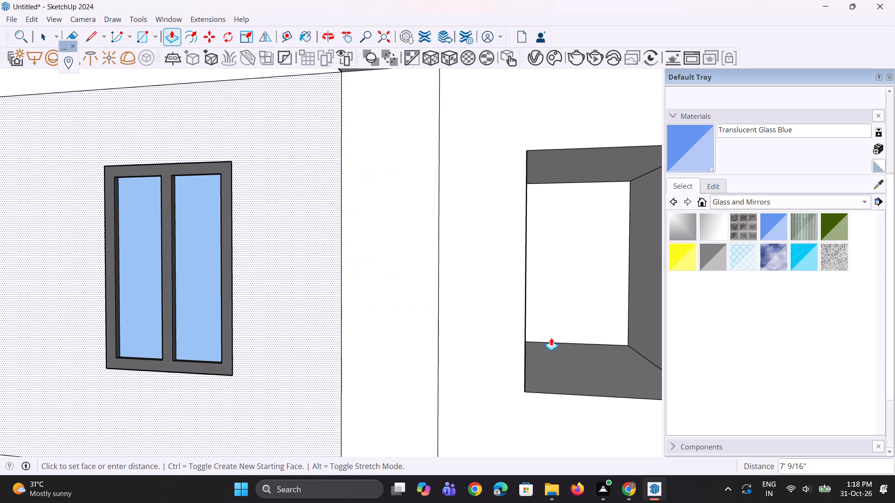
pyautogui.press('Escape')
# Copy the top window of the third column into the top recessed opening of the fourth column, matching lower corners.
pyautogui.scroll(-13, 502, 323)
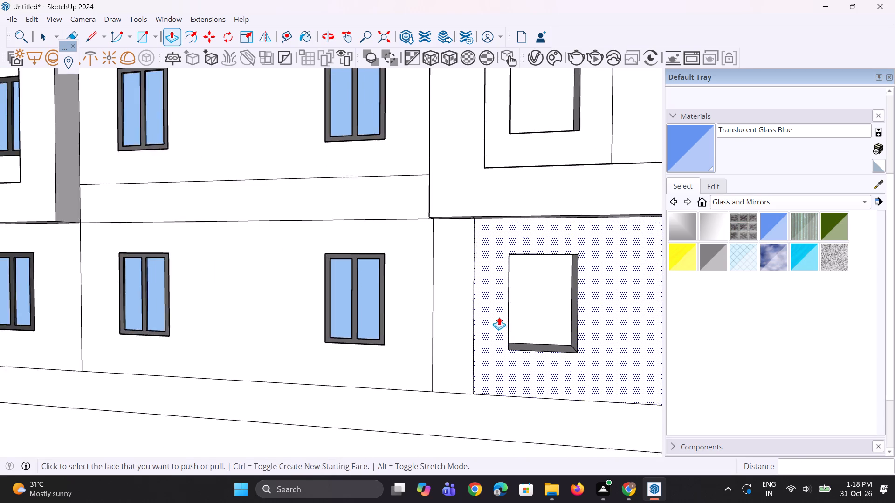
pyautogui.scroll(-9, 499, 317)
pyautogui.moveTo(496, 361); pyautogui.dragTo(492, 399, button='middle')
pyautogui.scroll(-2, 492, 399)
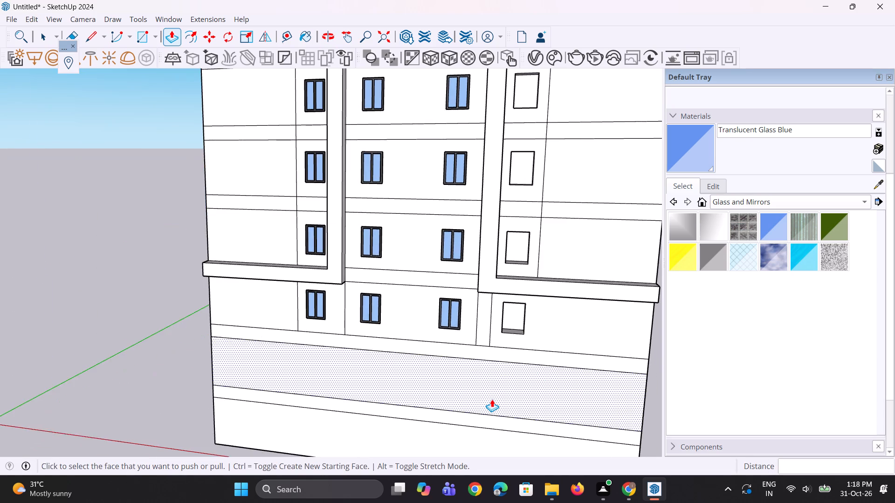
pyautogui.scroll(-9, 492, 399)
pyautogui.scroll(7, 454, 179)
pyautogui.press('space')
pyautogui.press('space')
pyautogui.scroll(3, 503, 213)
pyautogui.press('space')
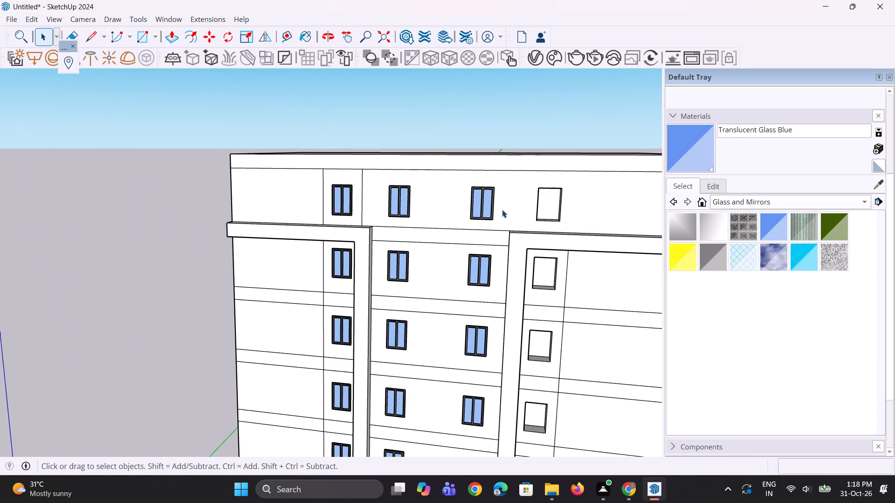
pyautogui.press('space')
pyautogui.click(487, 209)
pyautogui.scroll(8, 486, 209)
pyautogui.press('m')
pyautogui.scroll(3, 486, 209)
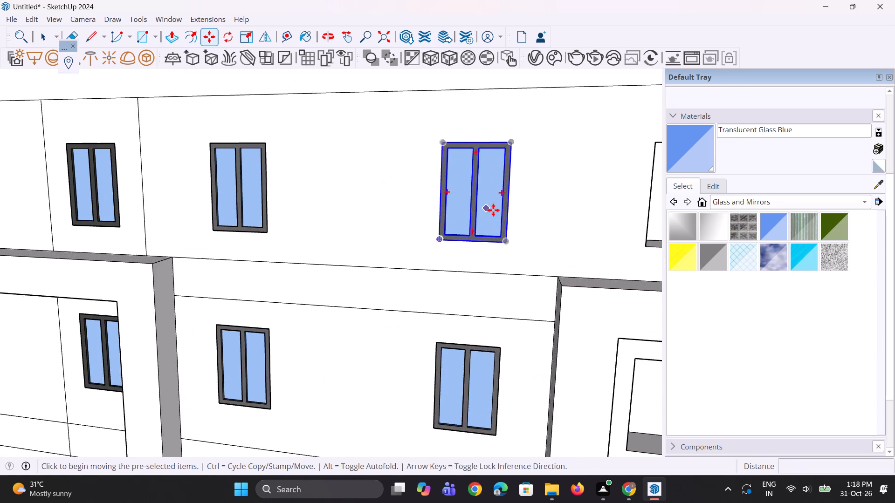
pyautogui.scroll(2, 508, 224)
pyautogui.click(505, 247)
pyautogui.scroll(-4, 452, 242)
pyautogui.scroll(-4, 545, 245)
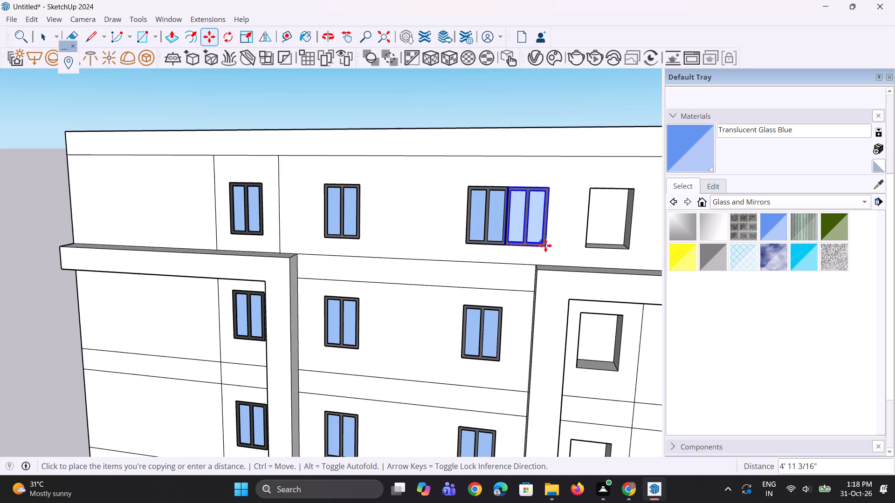
pyautogui.click(628, 247)
# Copy the fourth column's top window down to the second opening from the top of that column.
pyautogui.scroll(4, 507, 271)
pyautogui.moveTo(581, 271); pyautogui.dragTo(460, 268, button='middle')
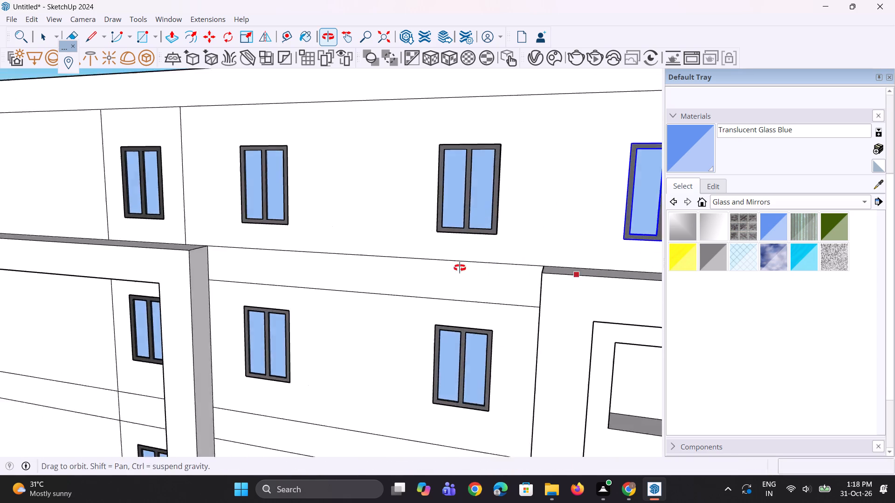
pyautogui.moveTo(460, 268); pyautogui.dragTo(414, 272, button='middle')
pyautogui.scroll(1, 411, 269)
pyautogui.scroll(-9, 407, 265)
pyautogui.moveTo(444, 292); pyautogui.dragTo(477, 265, button='middle')
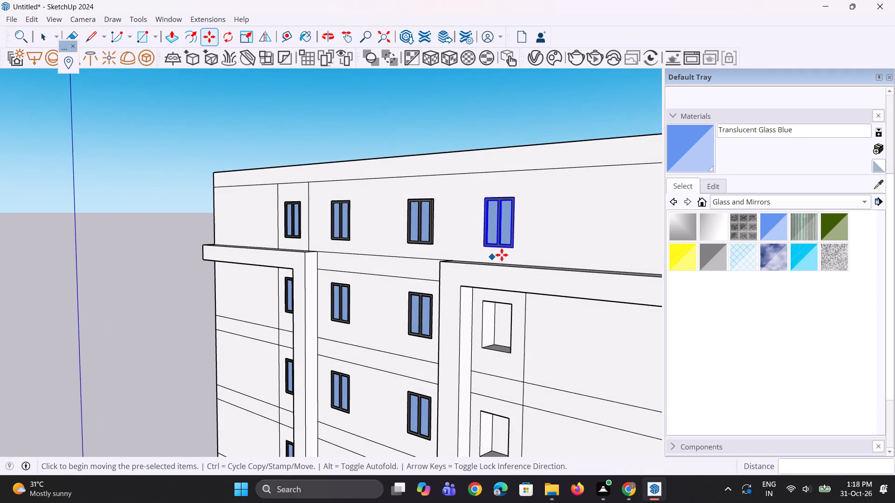
pyautogui.click(513, 246)
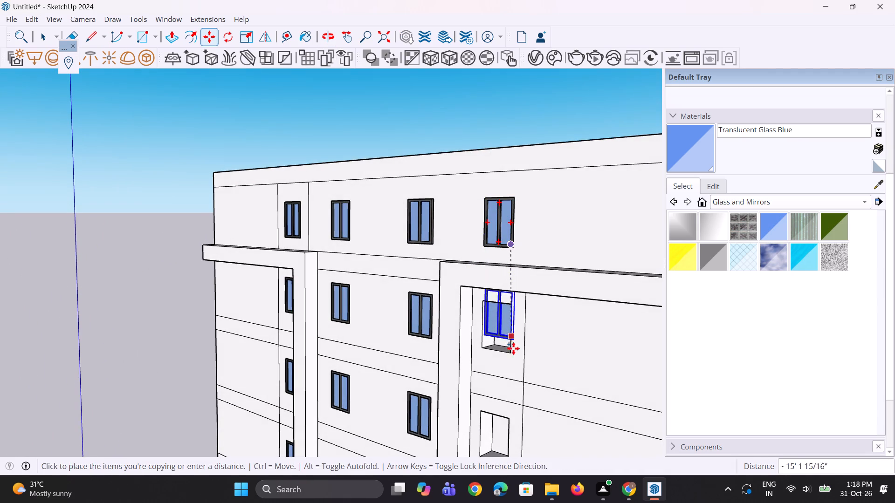
pyautogui.scroll(3, 510, 348)
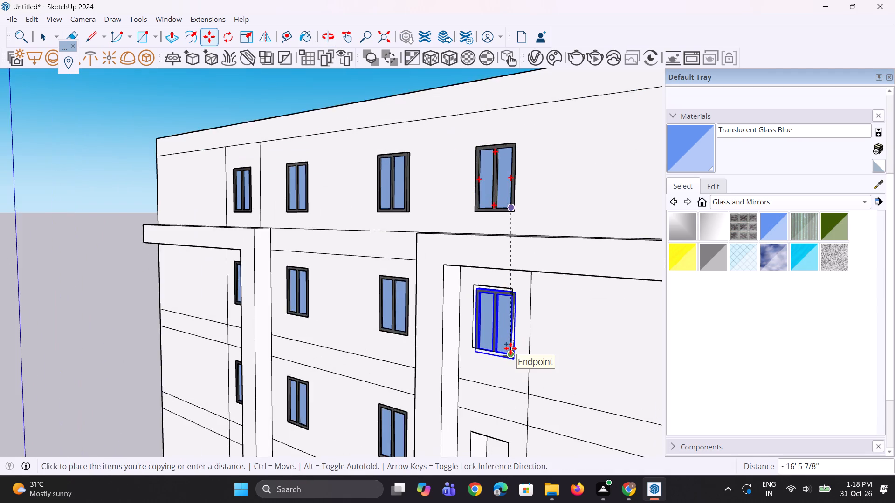
pyautogui.scroll(2, 507, 349)
pyautogui.moveTo(508, 349); pyautogui.dragTo(531, 348, button='middle')
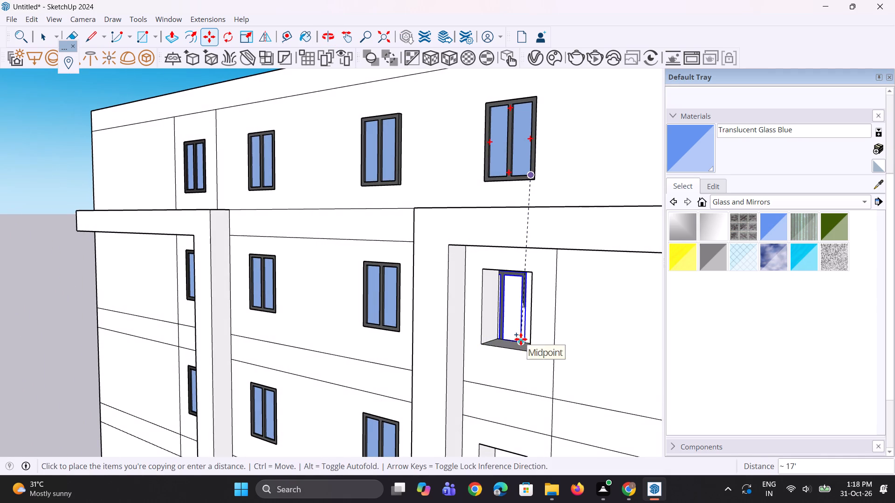
pyautogui.click(532, 349)
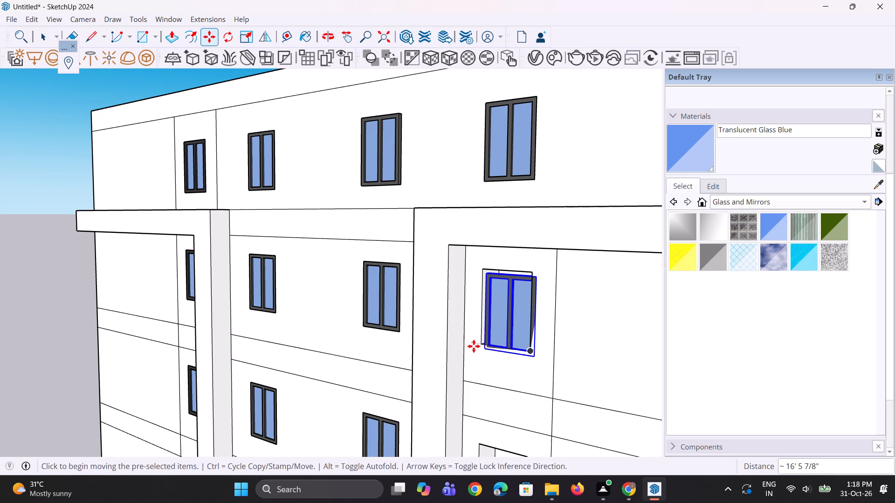
# Move the second window of the fourth column by its lower corner onto the matching corner of its recessed opening.
pyautogui.moveTo(498, 346); pyautogui.dragTo(565, 328, button='middle')
pyautogui.scroll(9, 532, 330)
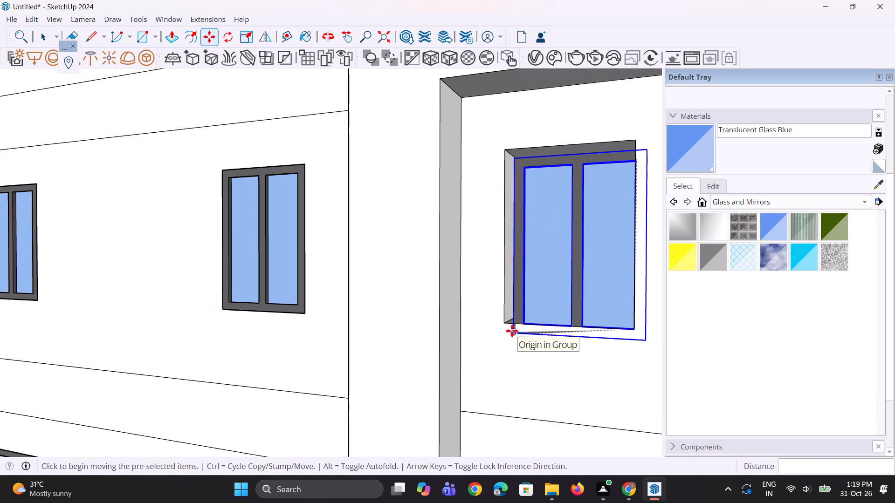
pyautogui.click(512, 331)
pyautogui.click(505, 319)
# Copy the second window of the fourth column down into the third opening, aligned at the lower corner.
pyautogui.scroll(-10, 441, 269)
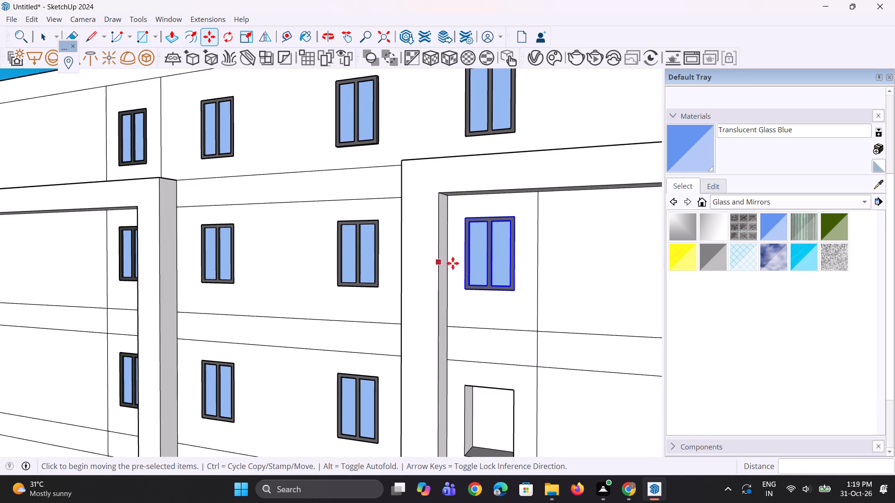
pyautogui.scroll(3, 535, 301)
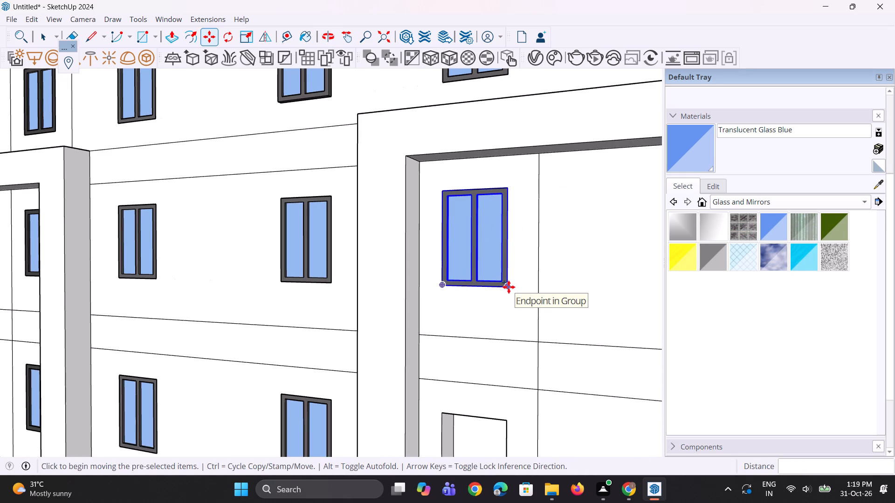
pyautogui.click(509, 287)
pyautogui.scroll(-8, 508, 297)
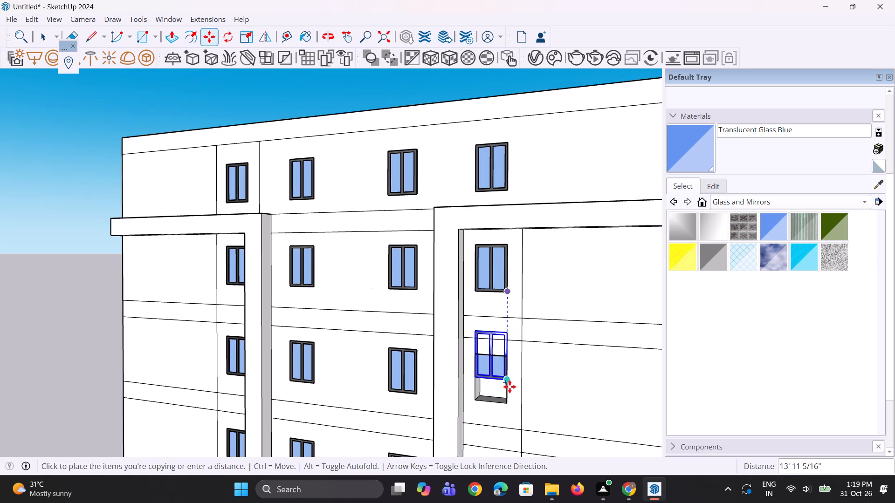
pyautogui.click(507, 400)
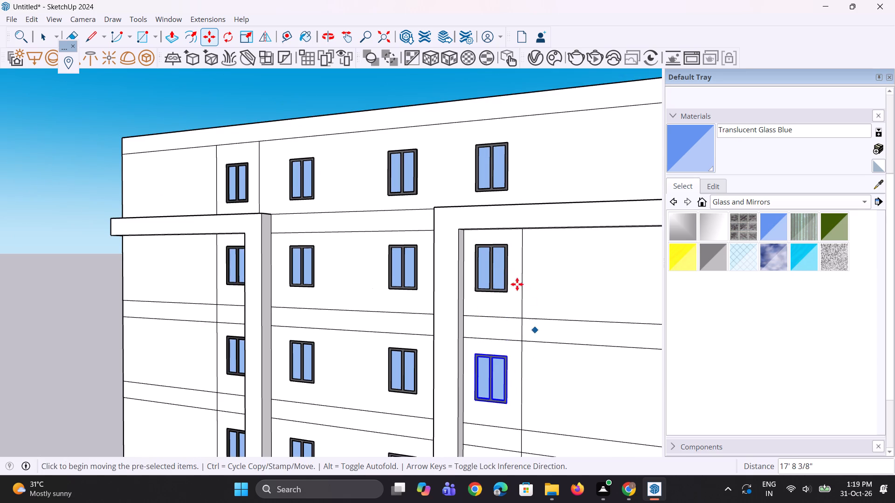
# Copy the third window of the fourth column down into the fourth opening from the top.
pyautogui.scroll(-14, 495, 237)
pyautogui.scroll(4, 483, 296)
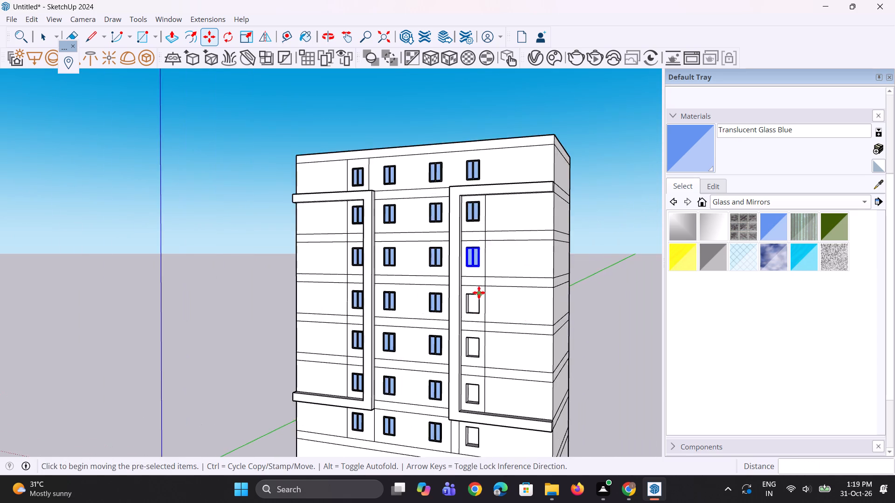
pyautogui.scroll(8, 479, 292)
pyautogui.click(478, 253)
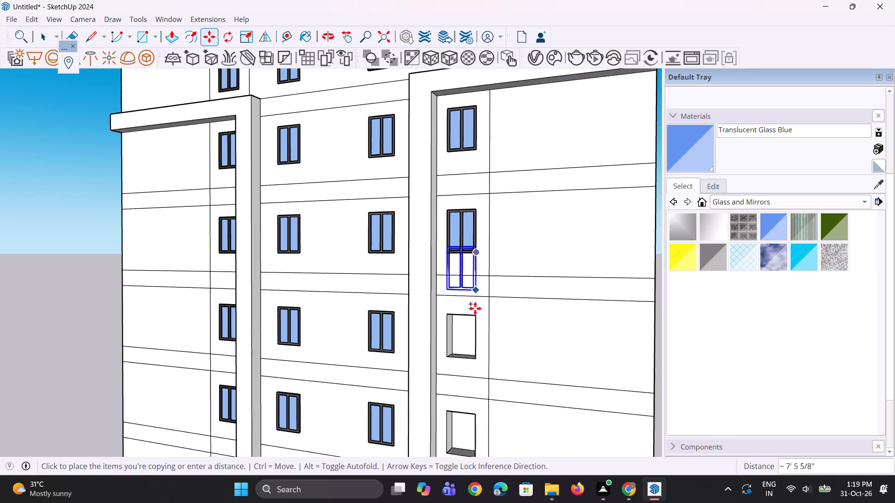
pyautogui.click(472, 356)
# Copy the fourth window of the fourth column down into the fifth opening from the top.
pyautogui.scroll(-4, 460, 227)
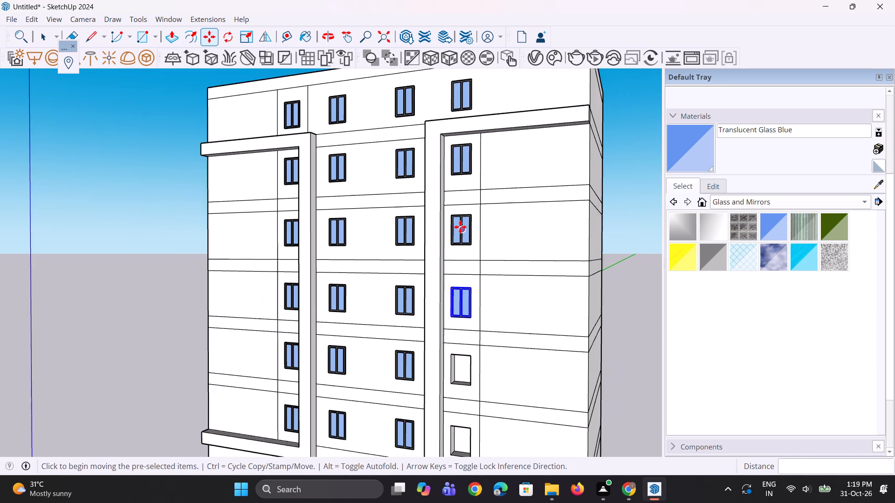
pyautogui.scroll(-5, 460, 227)
pyautogui.scroll(5, 464, 334)
pyautogui.scroll(8, 466, 271)
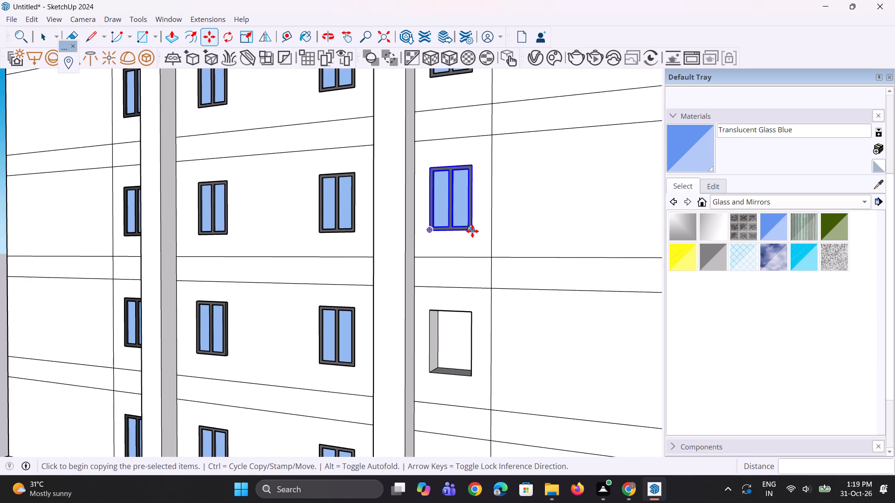
pyautogui.click(472, 231)
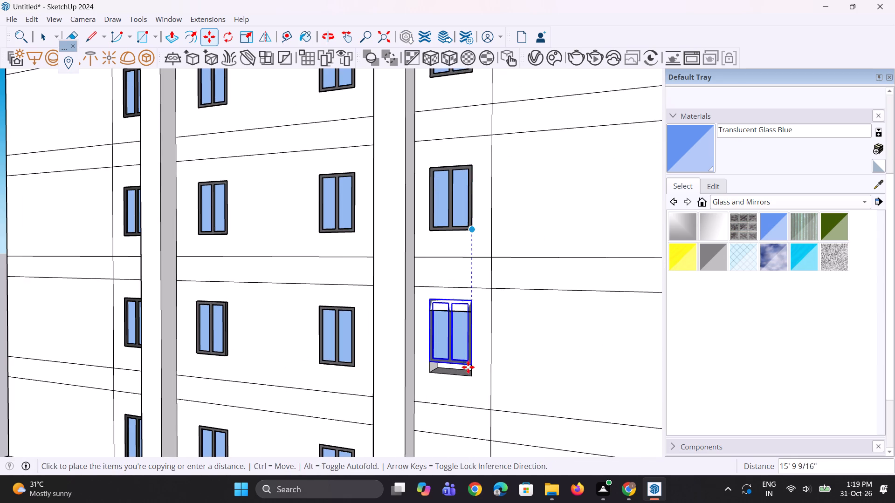
pyautogui.click(468, 375)
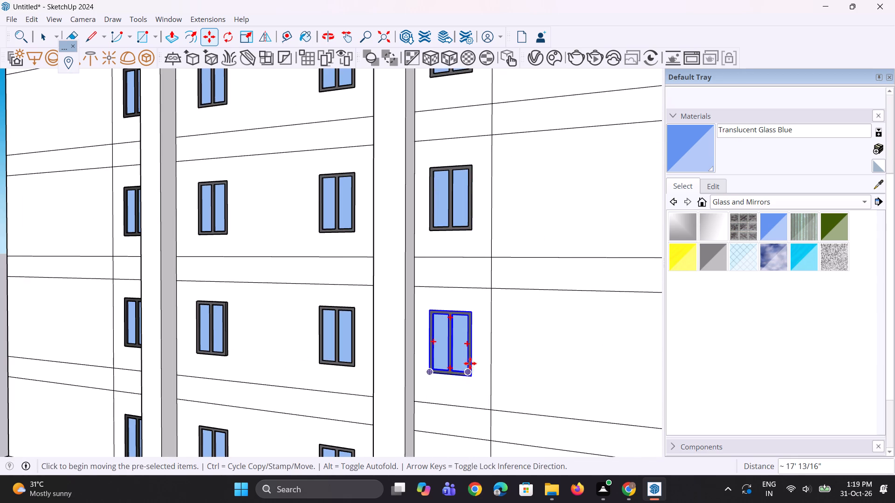
# Copy the fifth window of the fourth column down into the sixth opening, just above the projecting horizontal band.
pyautogui.scroll(-8, 458, 225)
pyautogui.scroll(4, 458, 347)
pyautogui.scroll(4, 475, 282)
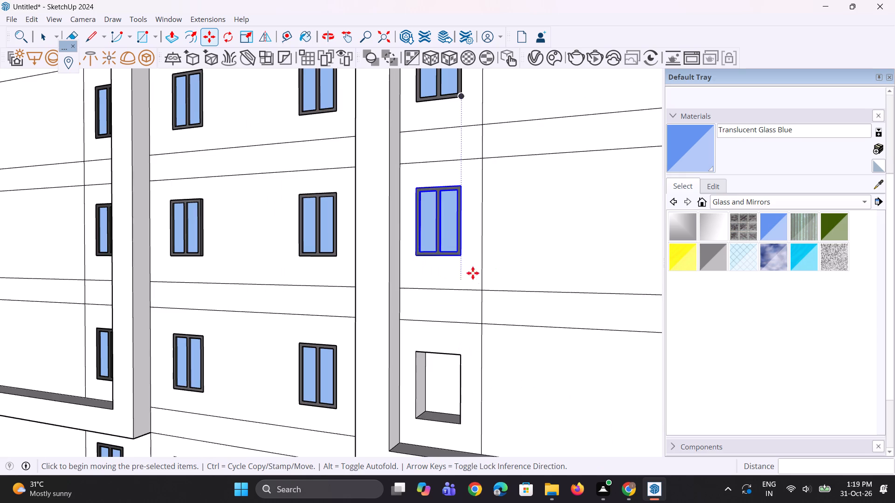
pyautogui.click(464, 255)
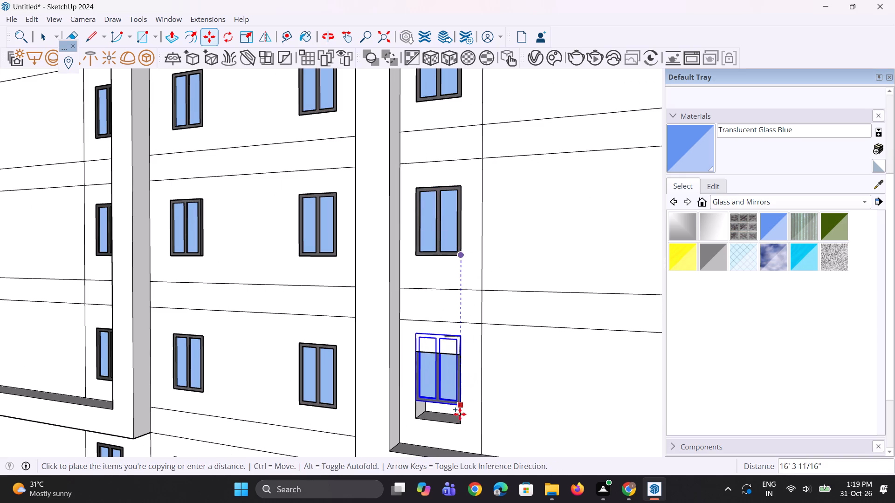
pyautogui.click(459, 421)
# Copy the sixth window into the lowest opening of the fourth column, below the projecting band, and clear the selection.
pyautogui.scroll(-9, 465, 245)
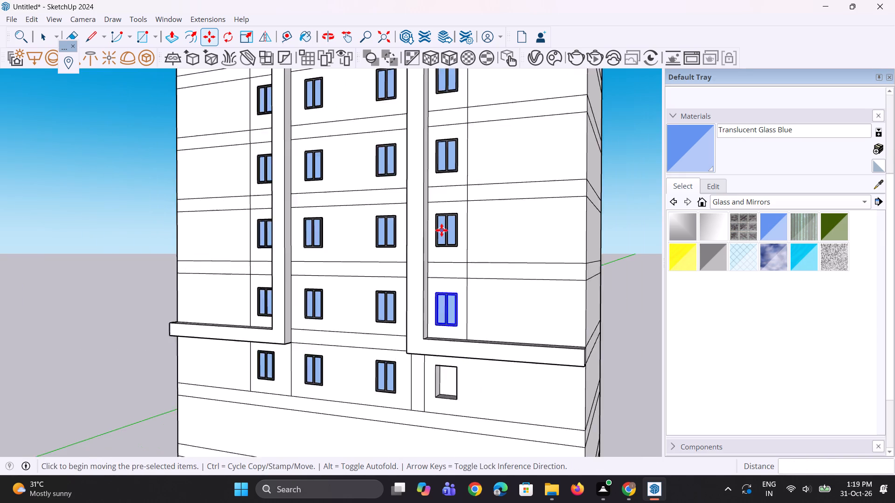
pyautogui.scroll(-1, 441, 230)
pyautogui.scroll(9, 441, 358)
pyautogui.scroll(2, 451, 274)
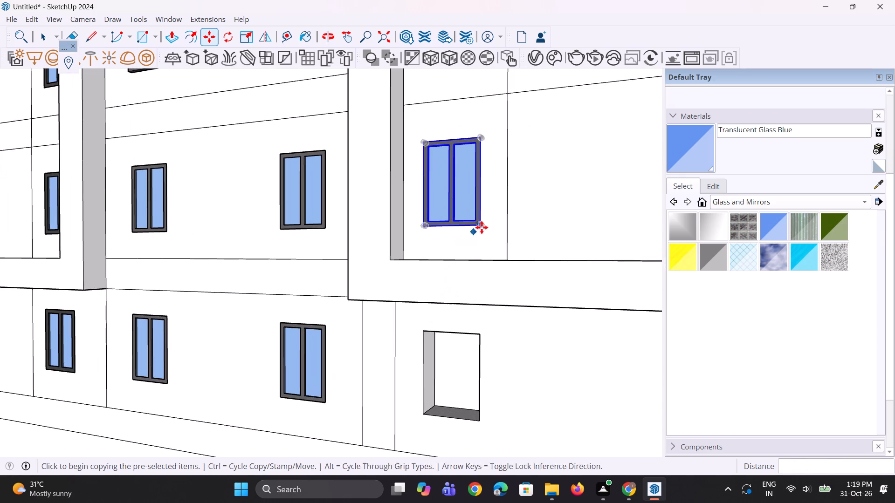
pyautogui.click(482, 227)
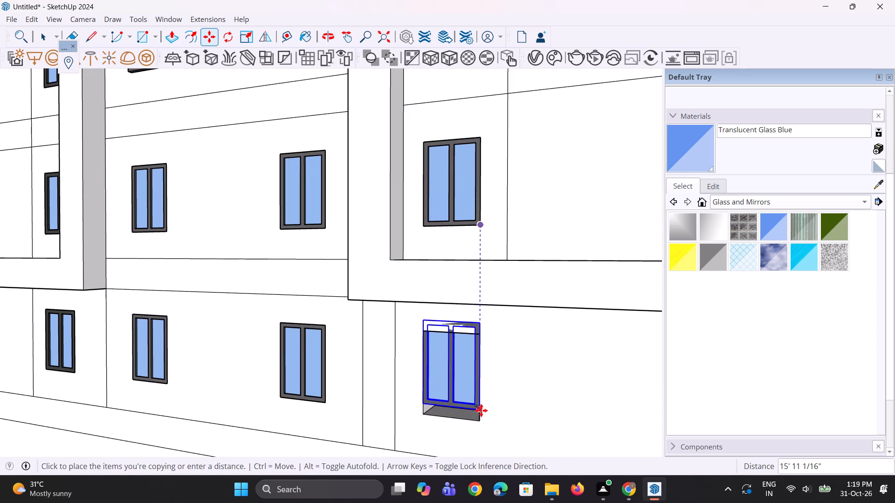
pyautogui.click(480, 419)
pyautogui.scroll(-5, 480, 419)
pyautogui.press('space')
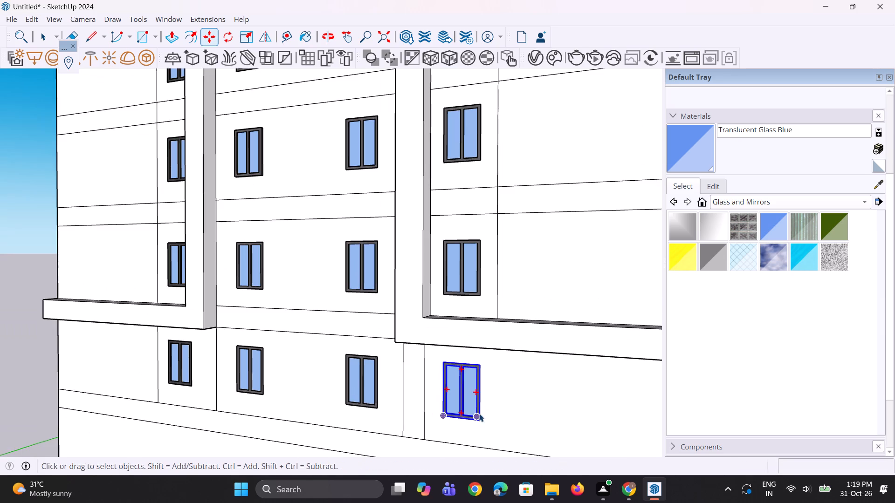
pyautogui.press('space')
pyautogui.press('space')
pyautogui.click(45, 360)
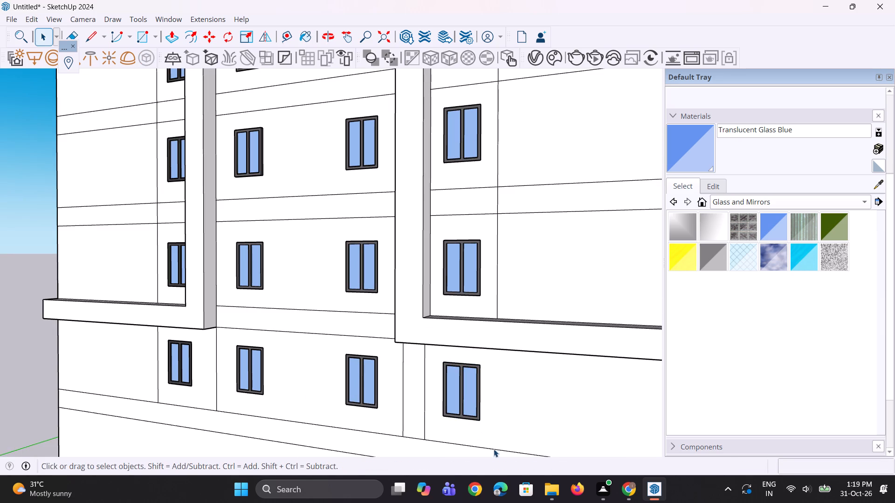
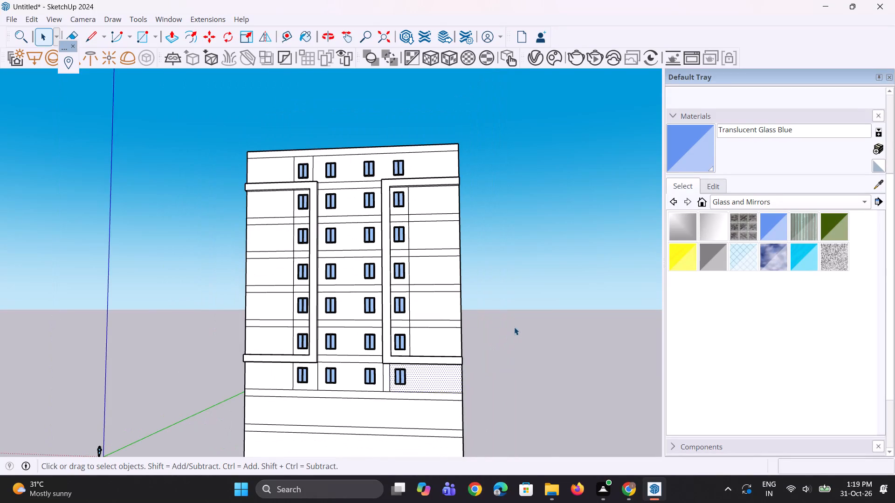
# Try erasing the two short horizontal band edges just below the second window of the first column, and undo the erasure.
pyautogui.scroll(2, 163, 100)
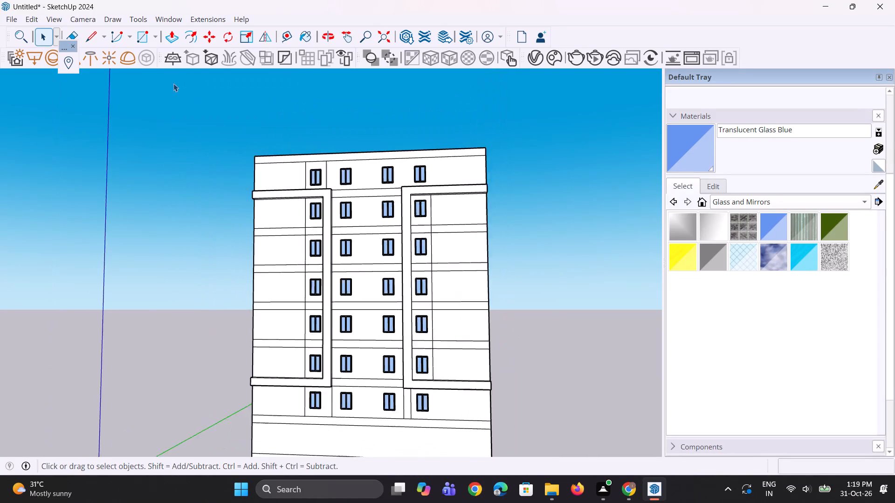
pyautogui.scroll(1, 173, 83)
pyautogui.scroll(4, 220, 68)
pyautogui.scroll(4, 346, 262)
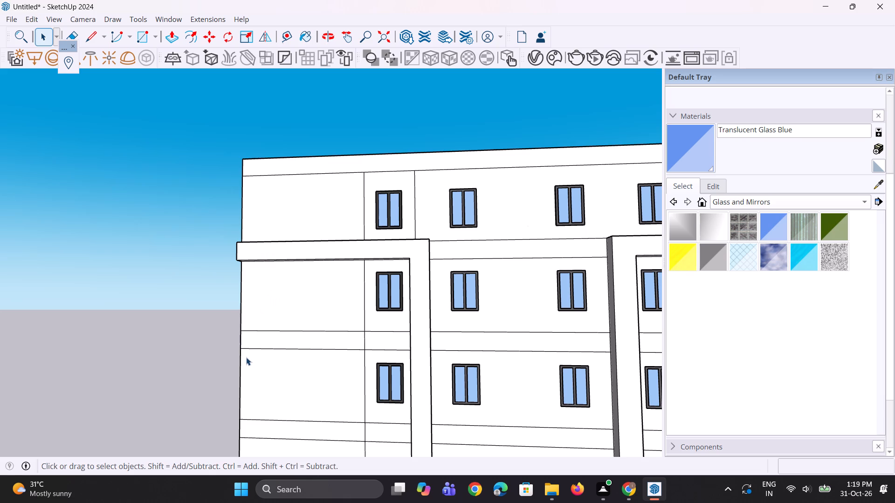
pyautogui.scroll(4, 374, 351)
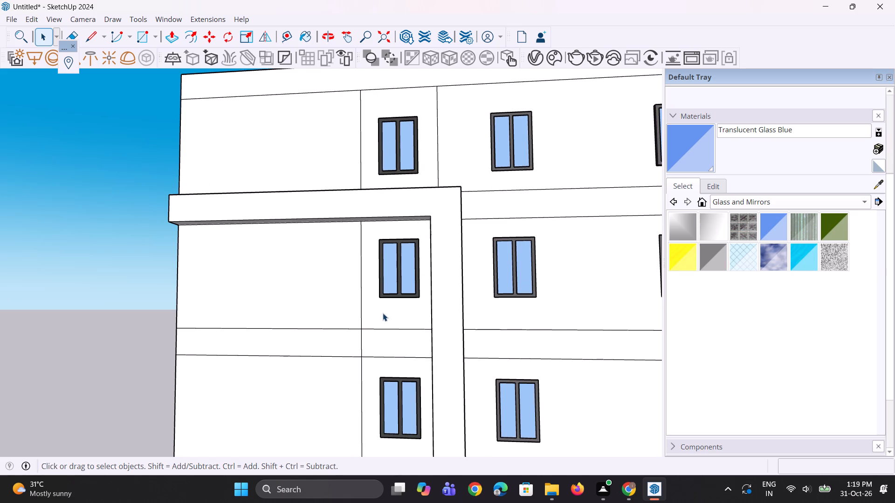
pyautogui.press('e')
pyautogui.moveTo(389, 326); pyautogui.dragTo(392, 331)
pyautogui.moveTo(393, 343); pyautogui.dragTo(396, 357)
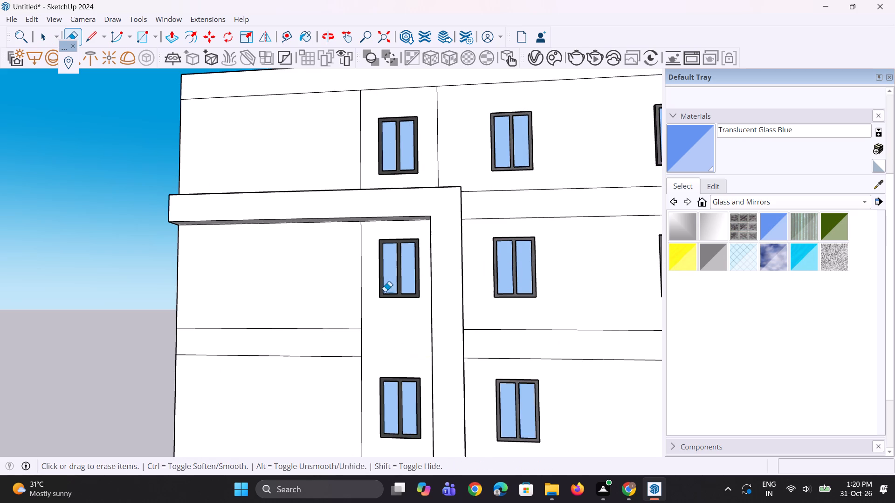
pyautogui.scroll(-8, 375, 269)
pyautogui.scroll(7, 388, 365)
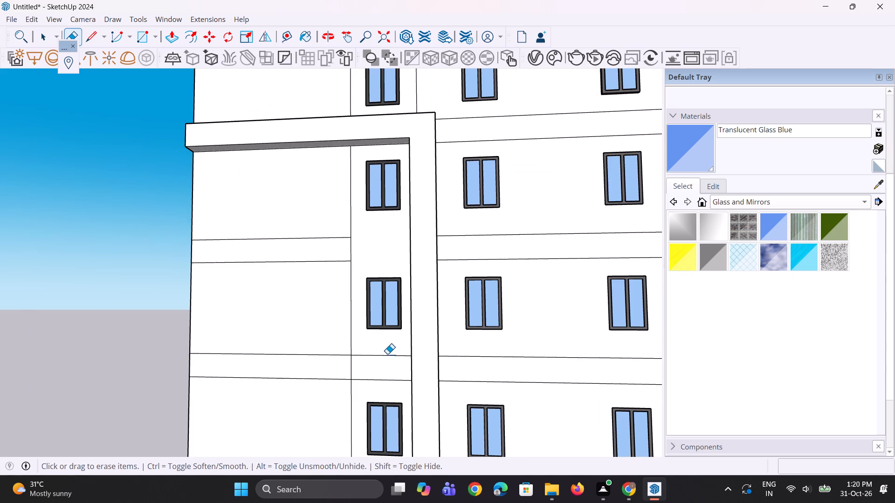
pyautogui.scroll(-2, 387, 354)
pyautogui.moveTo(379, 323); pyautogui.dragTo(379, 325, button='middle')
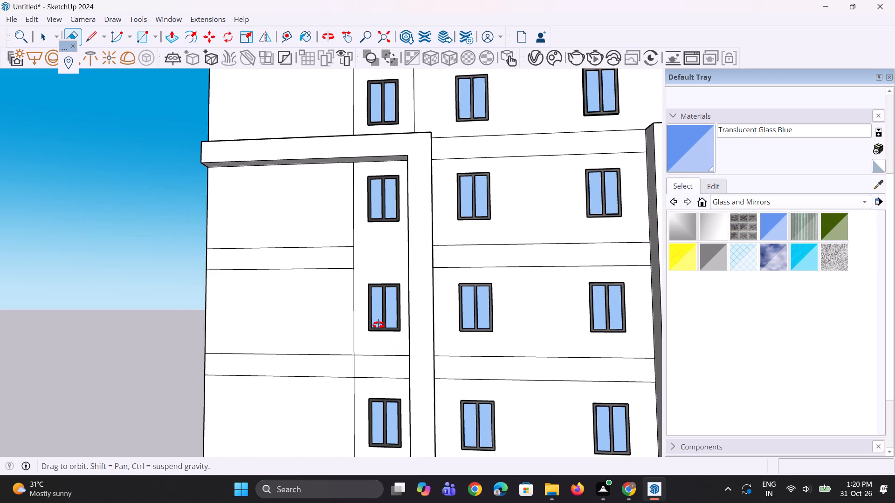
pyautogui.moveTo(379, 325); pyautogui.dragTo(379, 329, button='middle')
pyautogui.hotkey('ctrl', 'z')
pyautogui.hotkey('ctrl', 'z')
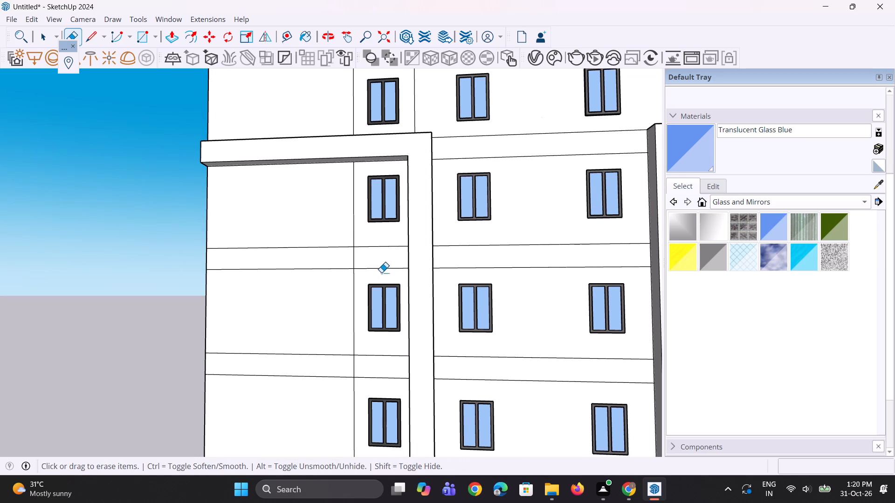
# Place a vertical guide about 2' 4 3/8" from the first column's vertical edge, aligned with the near side of its windows.
pyautogui.scroll(2, 379, 268)
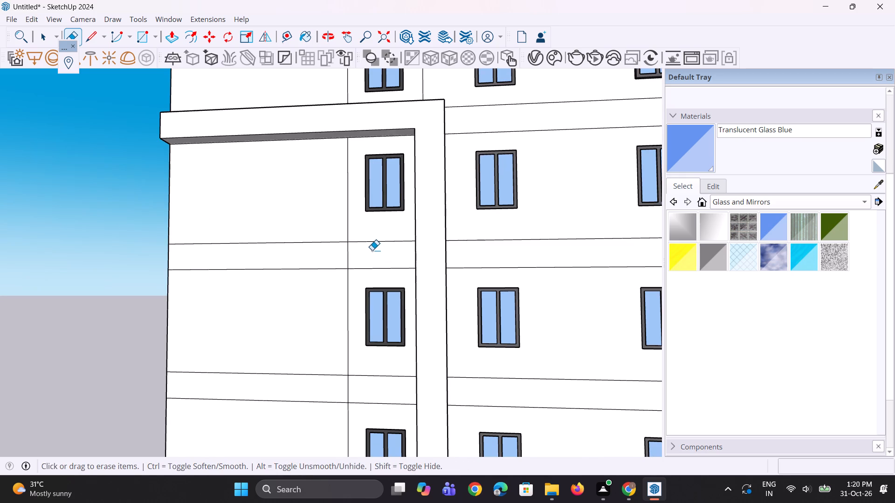
pyautogui.press('l')
pyautogui.scroll(2, 355, 228)
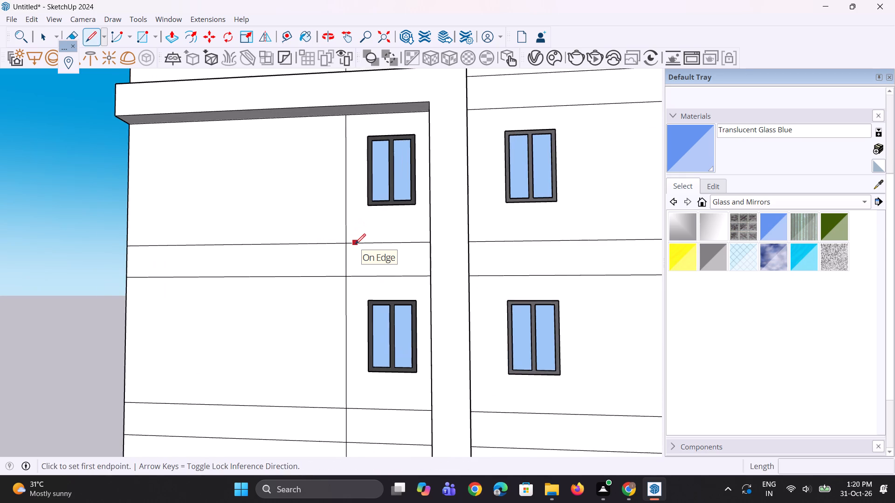
pyautogui.scroll(3, 355, 244)
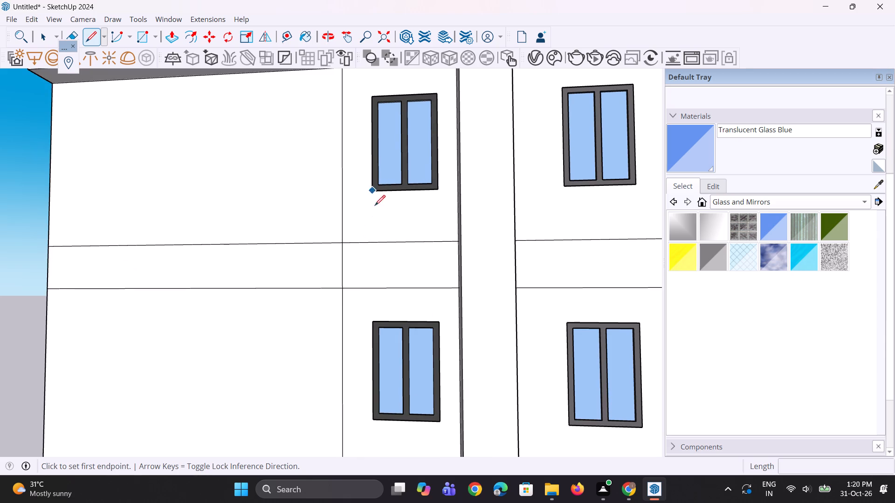
pyautogui.click(285, 38)
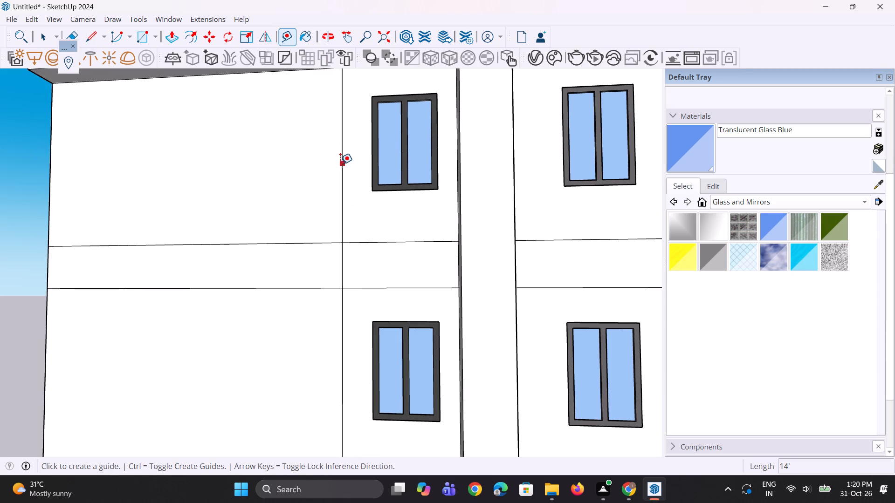
pyautogui.click(340, 162)
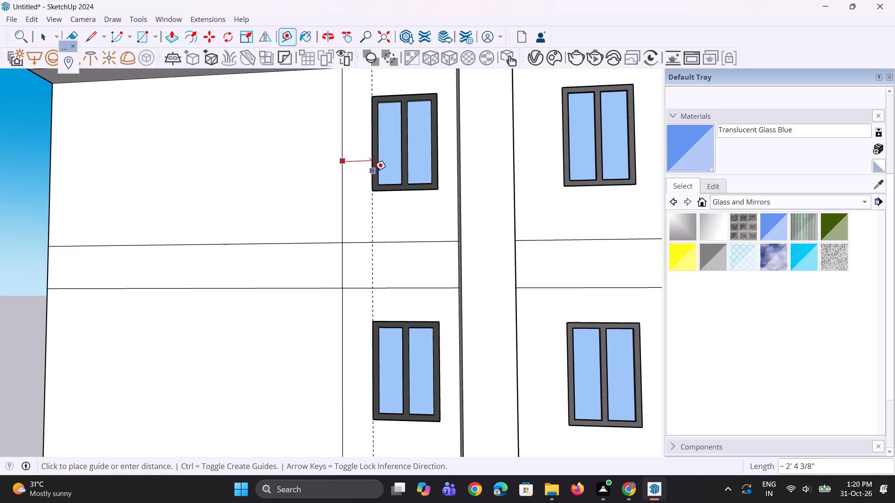
pyautogui.click(374, 171)
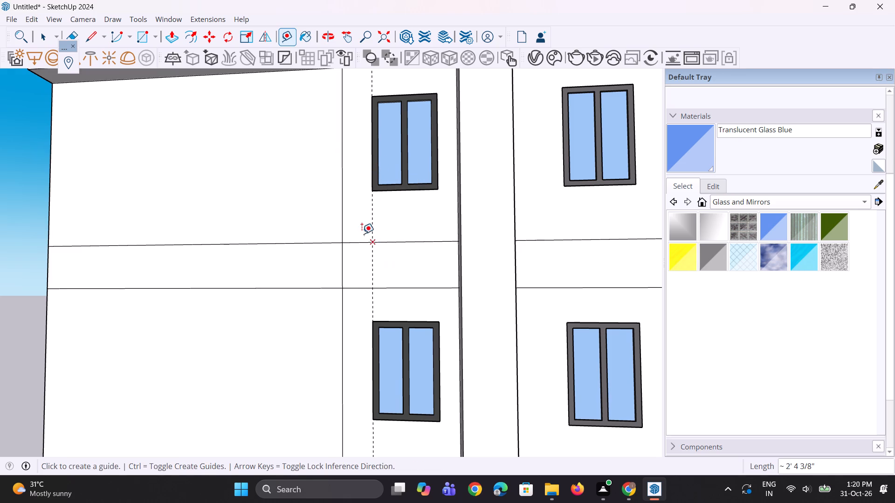
# Draw a vertical line along the guide across the horizontal band between the second and third windows of the first column.
pyautogui.scroll(-3, 349, 221)
pyautogui.moveTo(355, 223); pyautogui.dragTo(380, 227, button='middle')
pyautogui.press('l')
pyautogui.scroll(2, 381, 257)
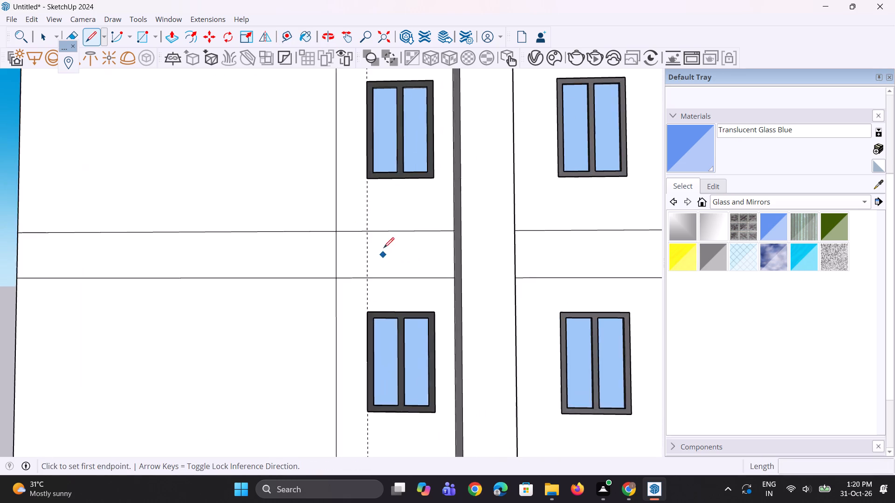
pyautogui.scroll(2, 384, 248)
pyautogui.click(364, 228)
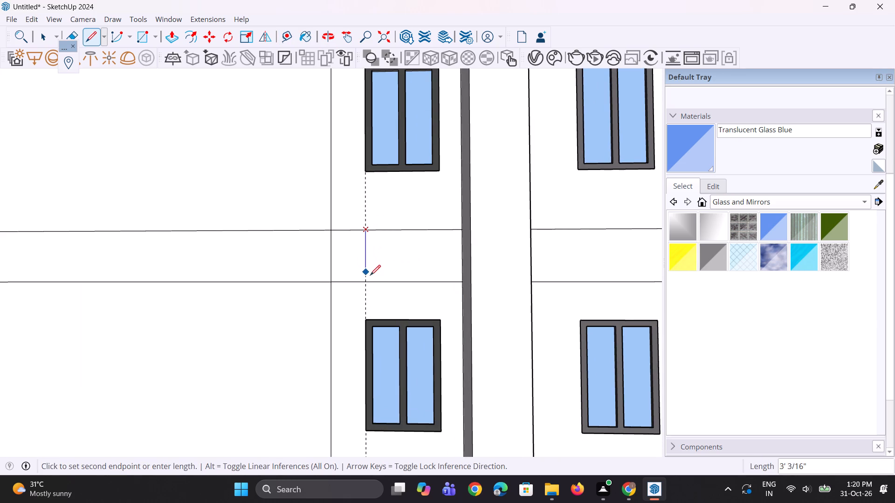
pyautogui.click(365, 284)
# Draw a vertical line along the guide across the horizontal band between the third and fourth windows of the first column.
pyautogui.scroll(-5, 355, 254)
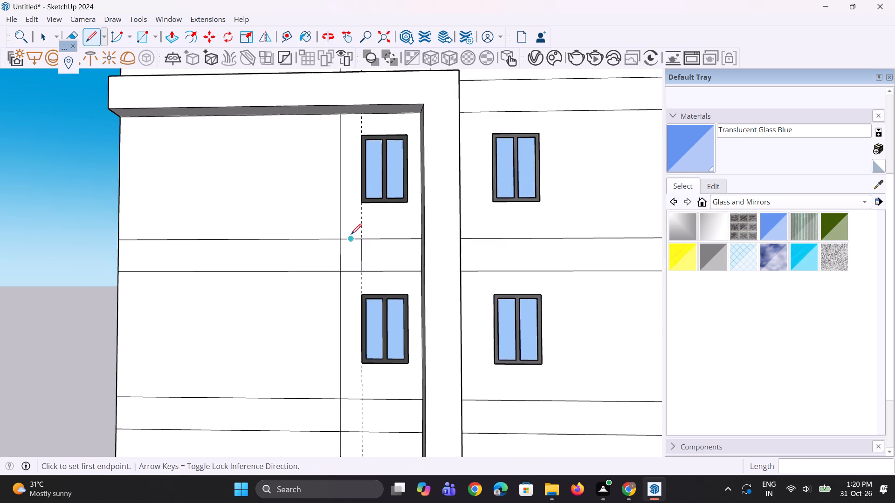
pyautogui.scroll(-9, 348, 225)
pyautogui.scroll(8, 365, 319)
pyautogui.scroll(1, 348, 285)
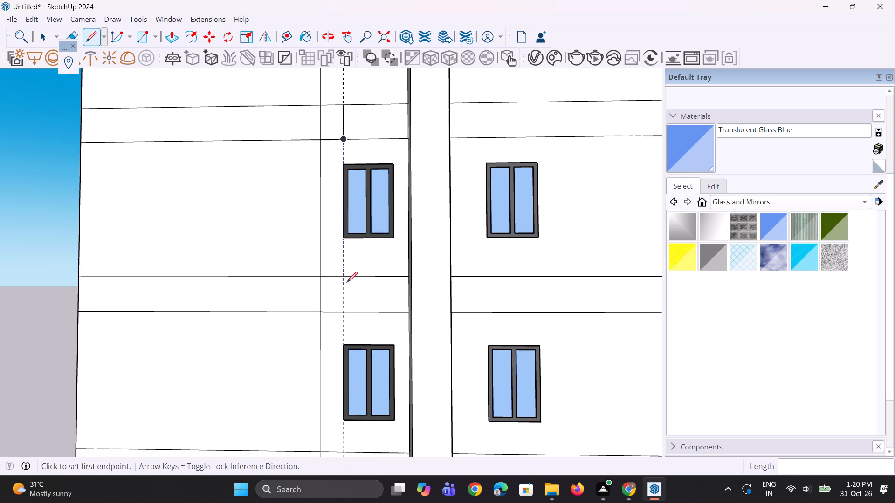
pyautogui.click(345, 276)
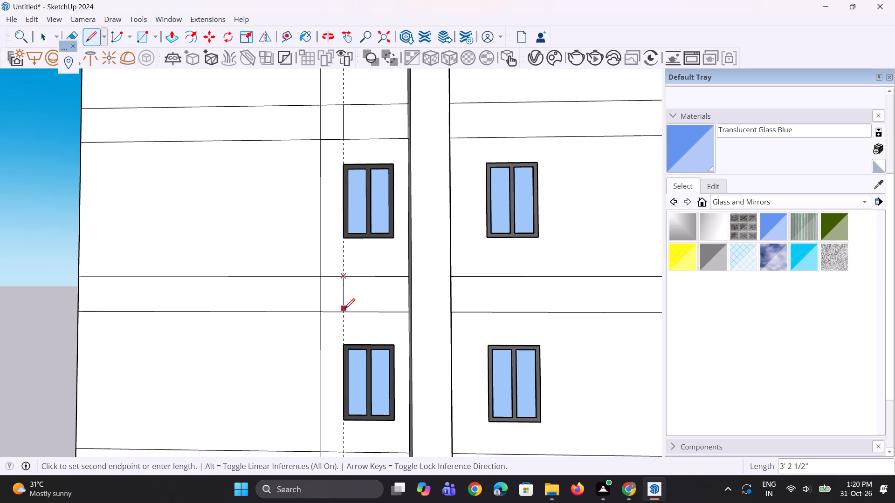
pyautogui.click(344, 311)
# Draw a vertical line about 3' 6 3/4" long along the guide across the band between the first column's fourth and fifth windows.
pyautogui.scroll(-10, 376, 271)
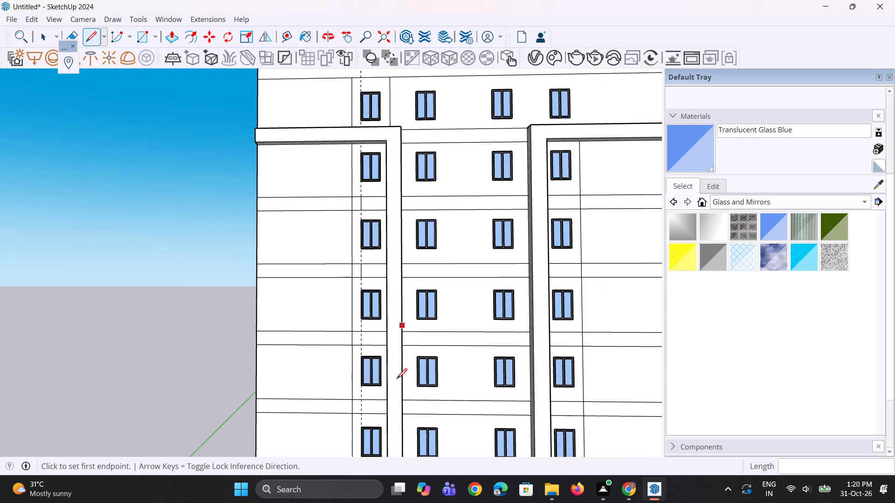
pyautogui.scroll(4, 390, 393)
pyautogui.scroll(7, 338, 317)
pyautogui.click(354, 291)
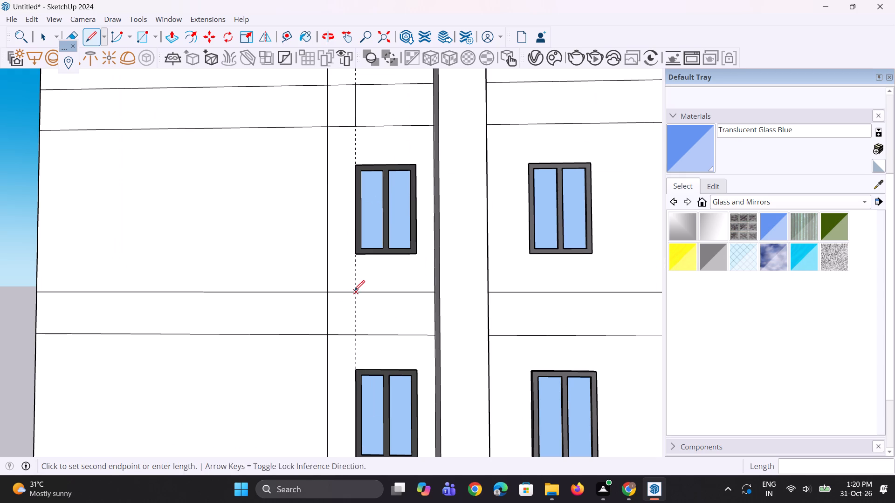
pyautogui.click(356, 334)
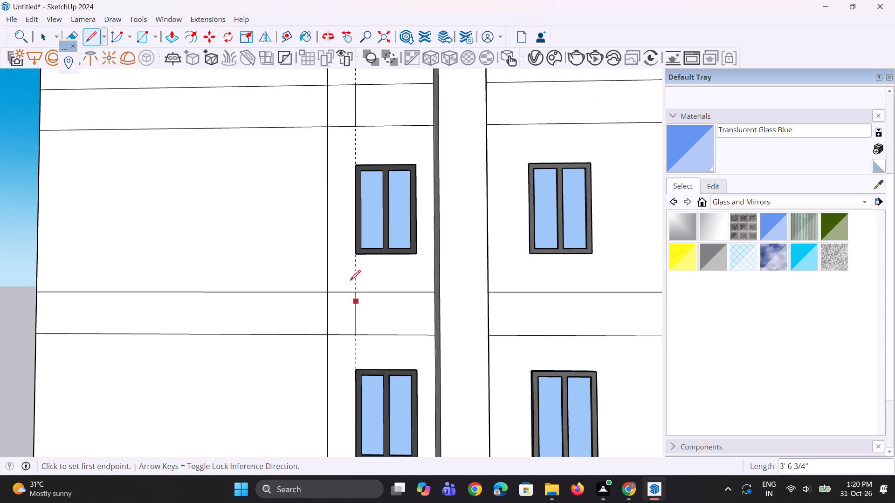
# Draw a vertical line about 3' 6 3/4" long along the guide across the band between the first column's fifth and sixth windows.
pyautogui.scroll(-13, 348, 271)
pyautogui.scroll(7, 343, 352)
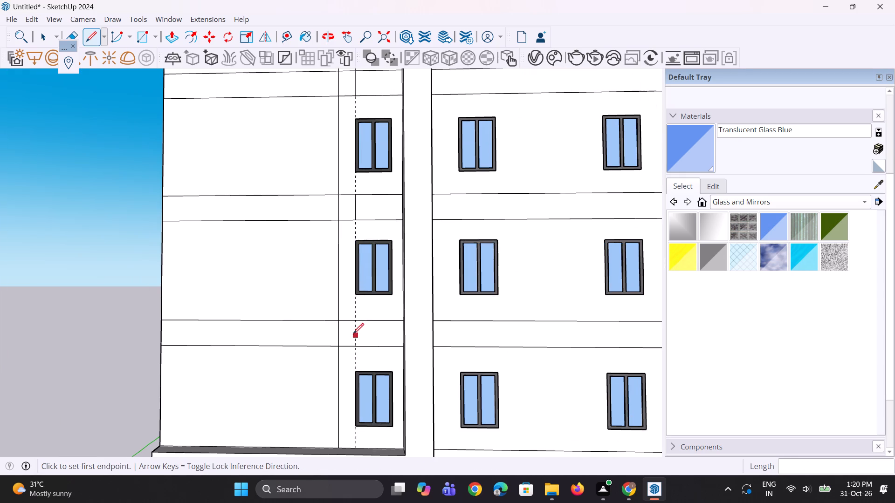
pyautogui.click(355, 320)
pyautogui.click(355, 346)
# Draw a line about 3' 3 7/8" long at the guide across the top face of the projecting band below the first column's sixth window.
pyautogui.scroll(-9, 360, 302)
pyautogui.scroll(8, 355, 365)
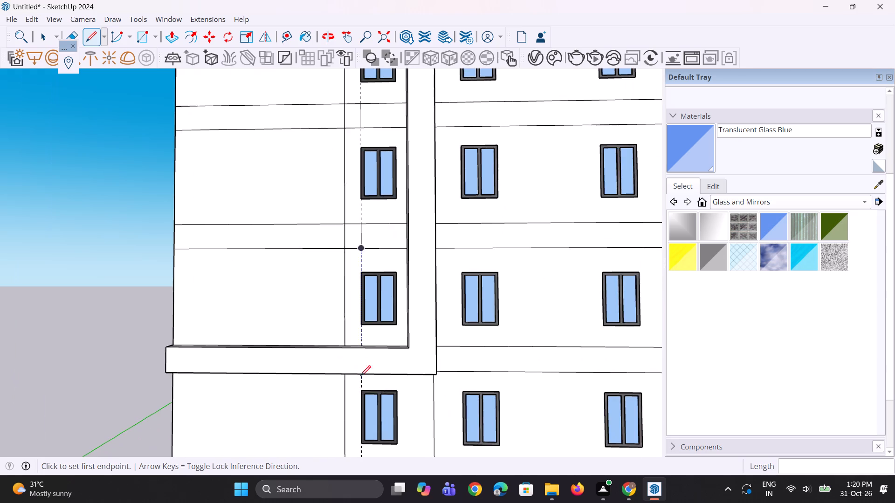
pyautogui.scroll(9, 364, 356)
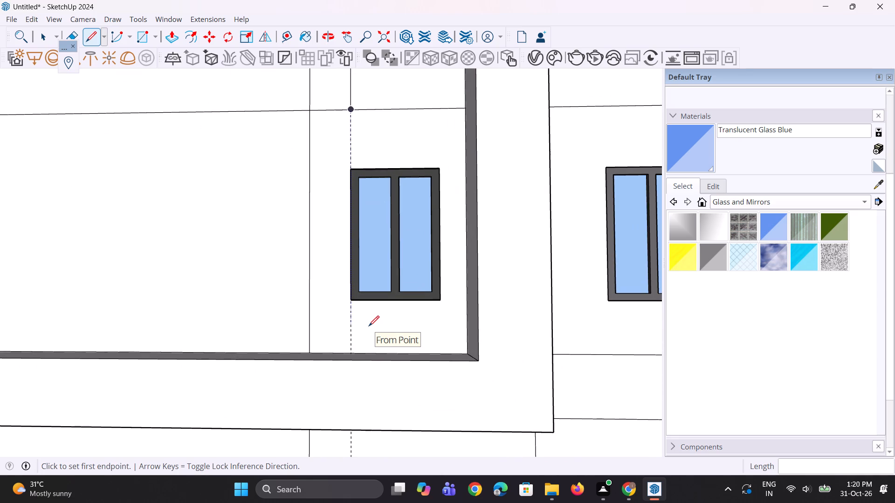
pyautogui.scroll(-4, 369, 325)
pyautogui.scroll(3, 364, 364)
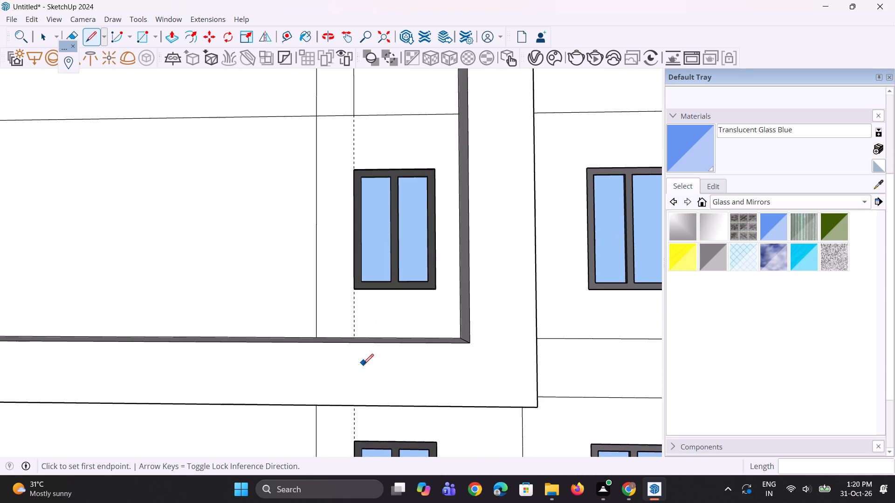
pyautogui.moveTo(357, 340); pyautogui.dragTo(359, 396, button='middle')
pyautogui.scroll(2, 363, 340)
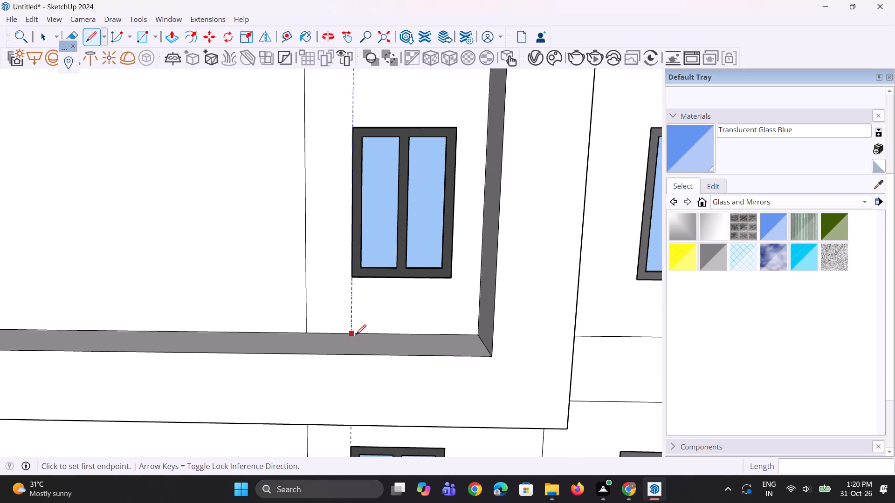
pyautogui.click(356, 335)
pyautogui.click(354, 354)
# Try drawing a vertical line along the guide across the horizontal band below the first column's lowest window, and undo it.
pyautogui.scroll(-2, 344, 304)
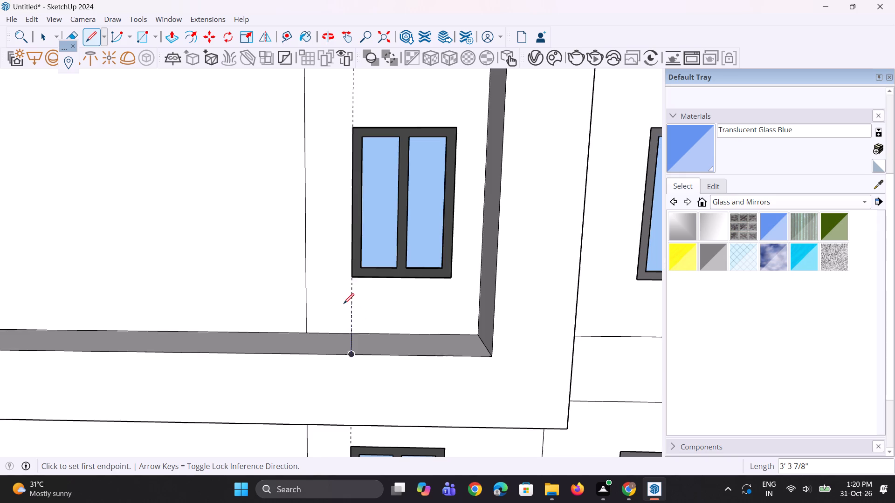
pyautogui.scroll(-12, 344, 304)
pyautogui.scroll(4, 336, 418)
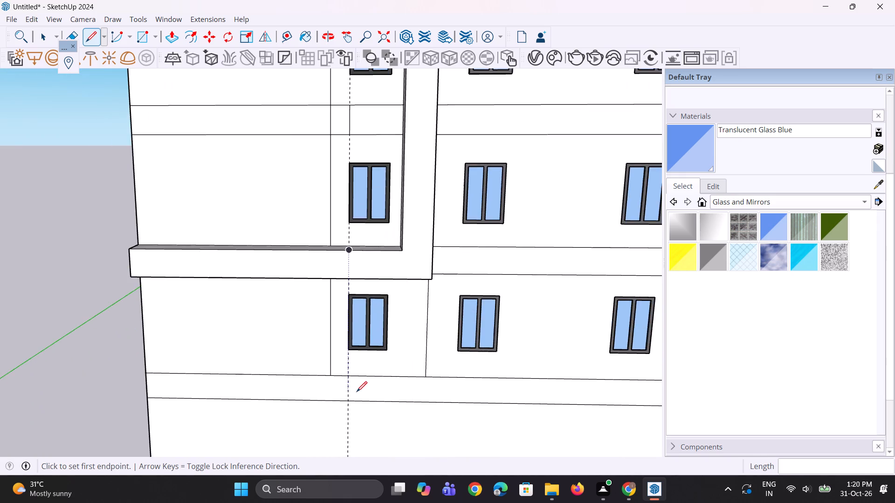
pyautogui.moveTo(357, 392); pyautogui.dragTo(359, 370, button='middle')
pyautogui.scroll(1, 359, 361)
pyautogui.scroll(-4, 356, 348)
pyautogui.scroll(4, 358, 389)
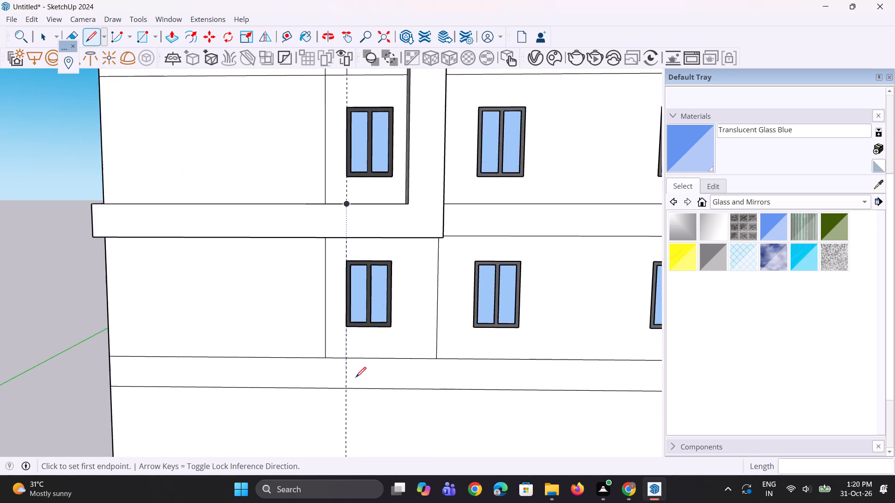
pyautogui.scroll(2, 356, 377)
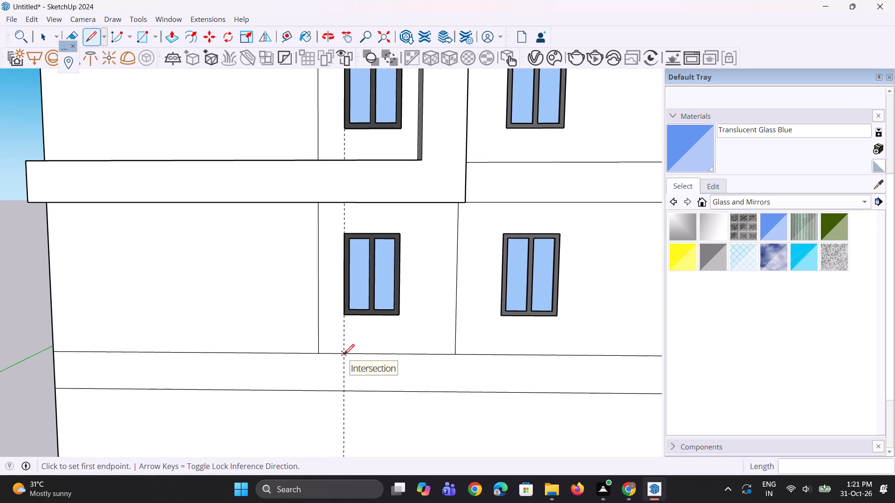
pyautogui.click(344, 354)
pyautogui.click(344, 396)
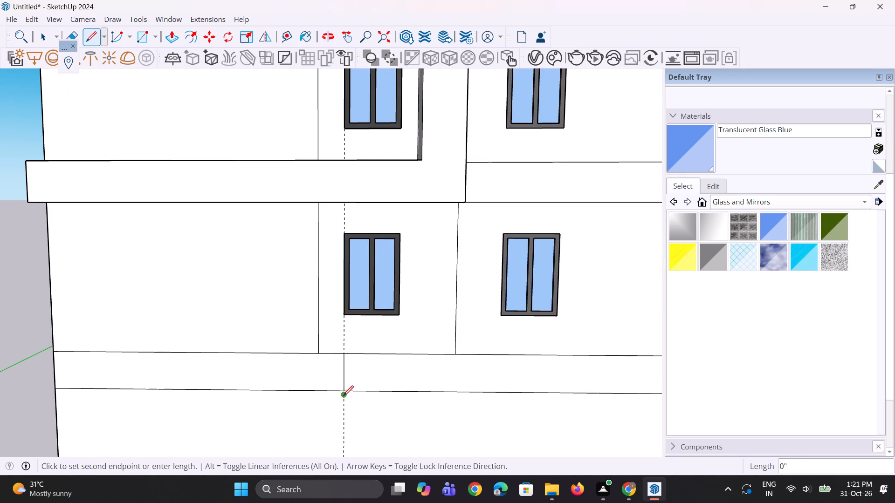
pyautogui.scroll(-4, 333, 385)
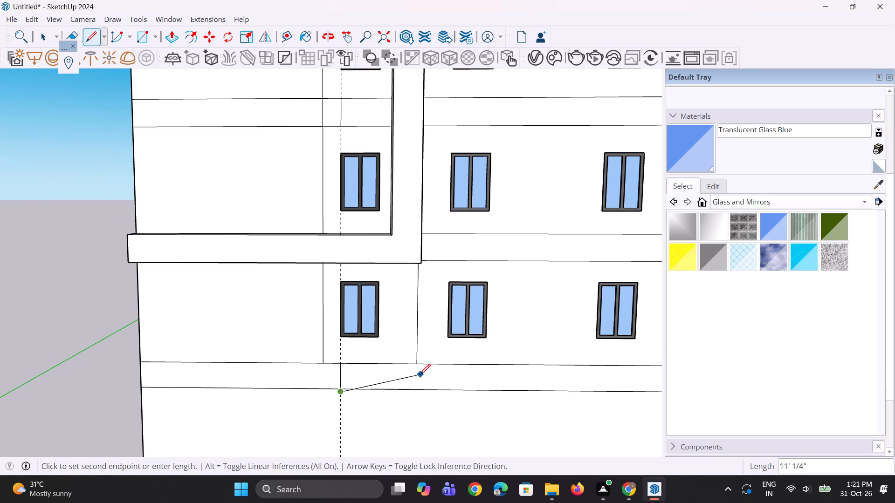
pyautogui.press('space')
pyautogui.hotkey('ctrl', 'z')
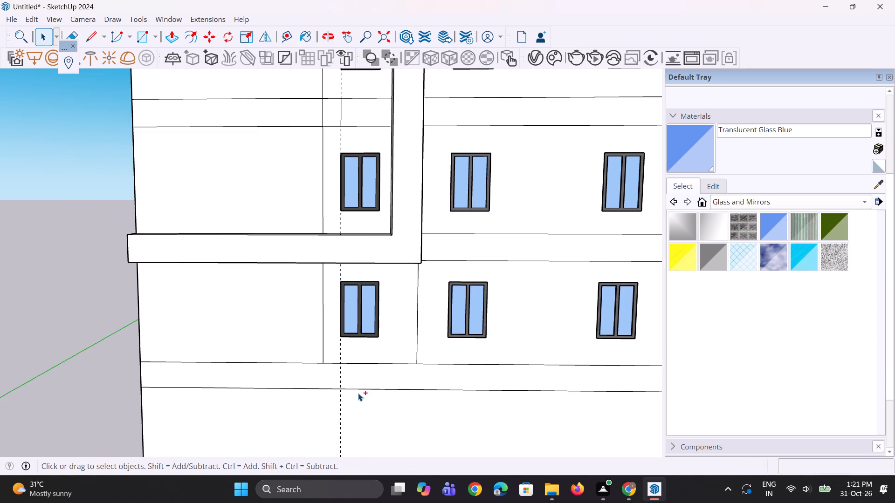
# Draw a vertical line about 3' 6 3/4" long along the guide across the band below the first column's lowest window.
pyautogui.scroll(2, 357, 393)
pyautogui.press('l')
pyautogui.scroll(4, 338, 369)
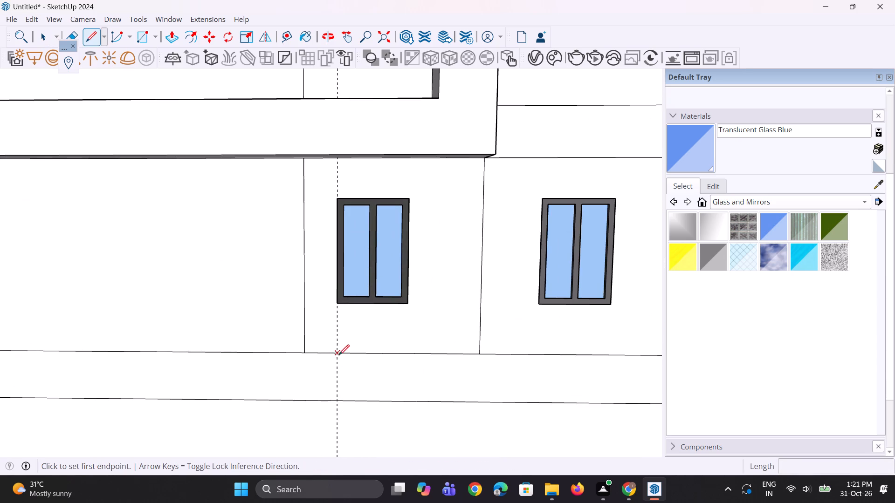
pyautogui.click(338, 353)
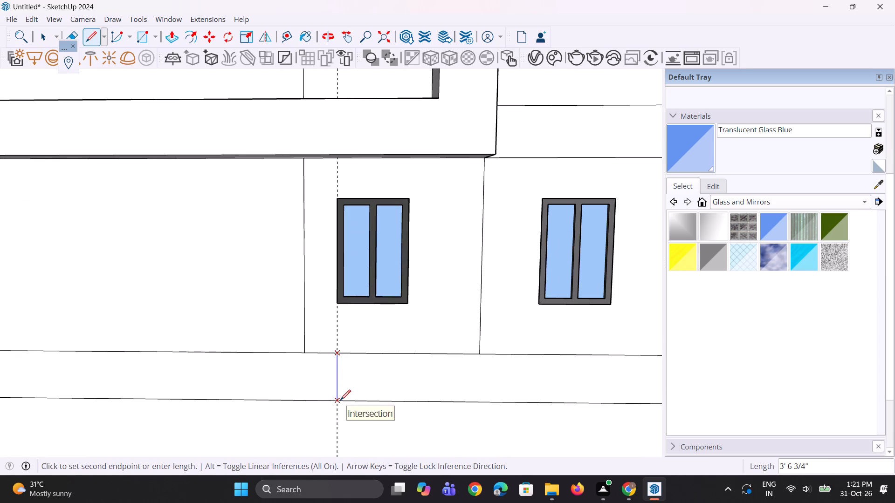
pyautogui.click(340, 400)
pyautogui.press('space')
# Extend the vertical line between the first two lowest windows down across the band below, drawing about 3' 6 3/4".
pyautogui.press('l')
pyautogui.scroll(3, 437, 379)
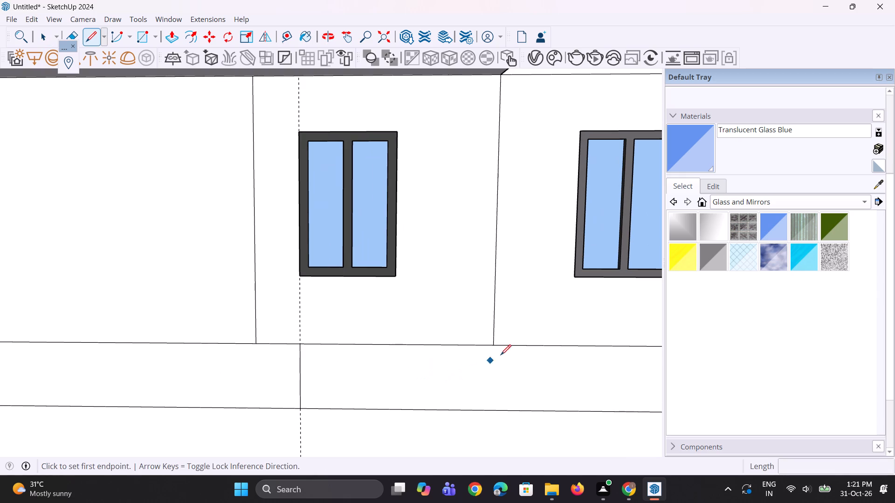
pyautogui.click(497, 346)
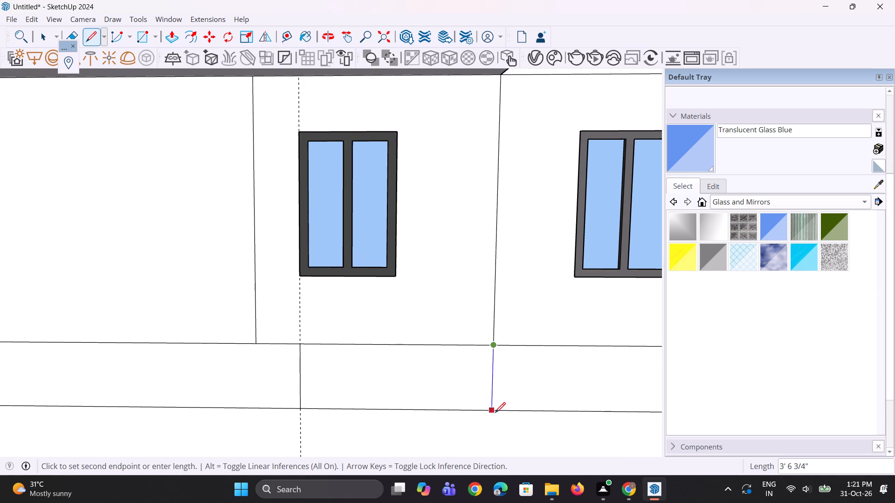
pyautogui.click(494, 413)
pyautogui.press('space')
pyautogui.press('space')
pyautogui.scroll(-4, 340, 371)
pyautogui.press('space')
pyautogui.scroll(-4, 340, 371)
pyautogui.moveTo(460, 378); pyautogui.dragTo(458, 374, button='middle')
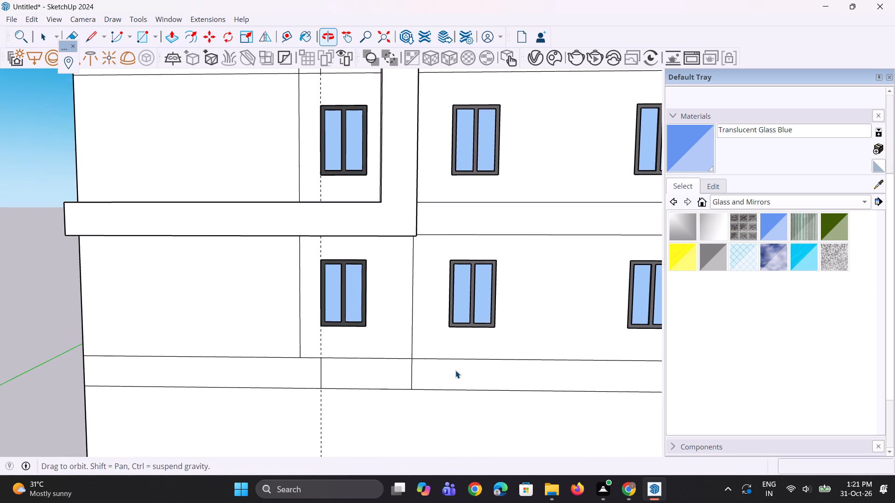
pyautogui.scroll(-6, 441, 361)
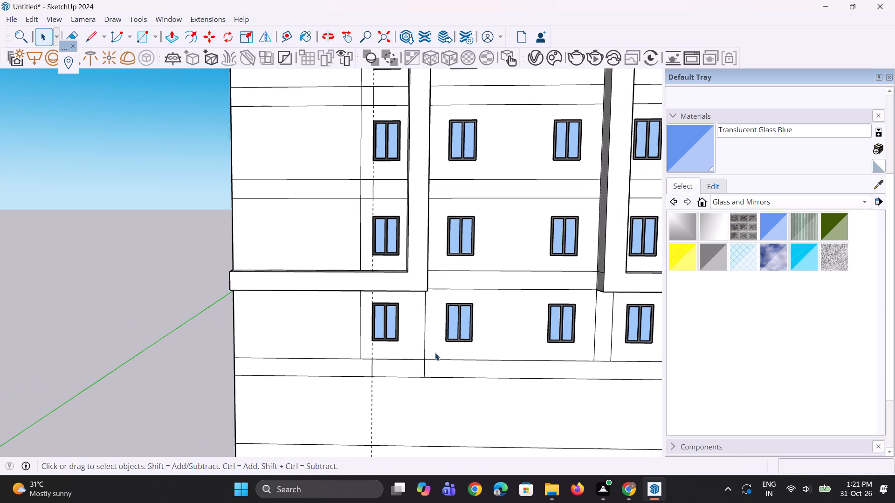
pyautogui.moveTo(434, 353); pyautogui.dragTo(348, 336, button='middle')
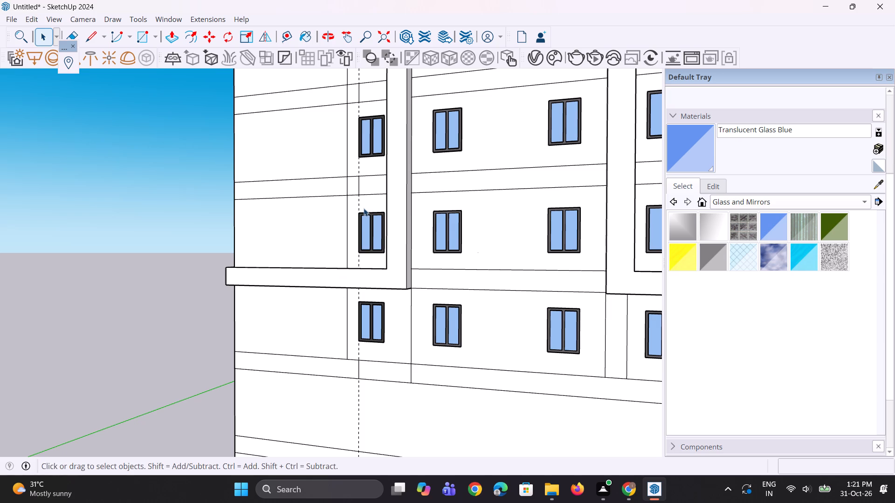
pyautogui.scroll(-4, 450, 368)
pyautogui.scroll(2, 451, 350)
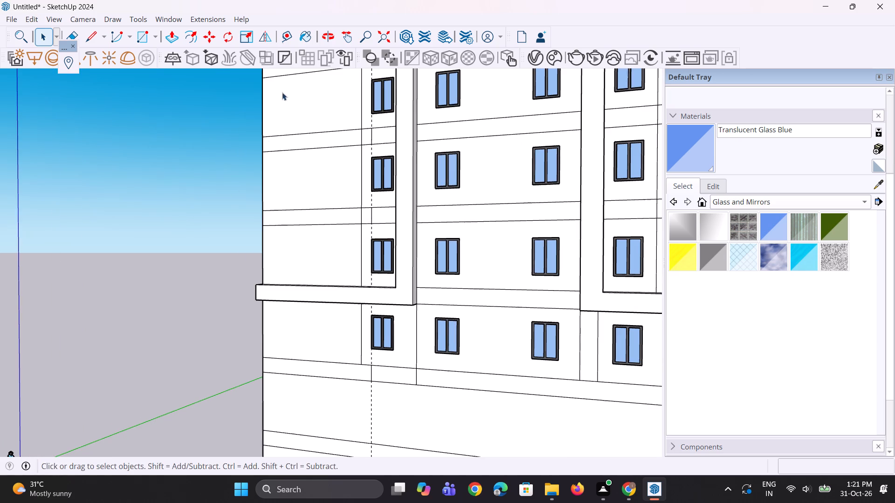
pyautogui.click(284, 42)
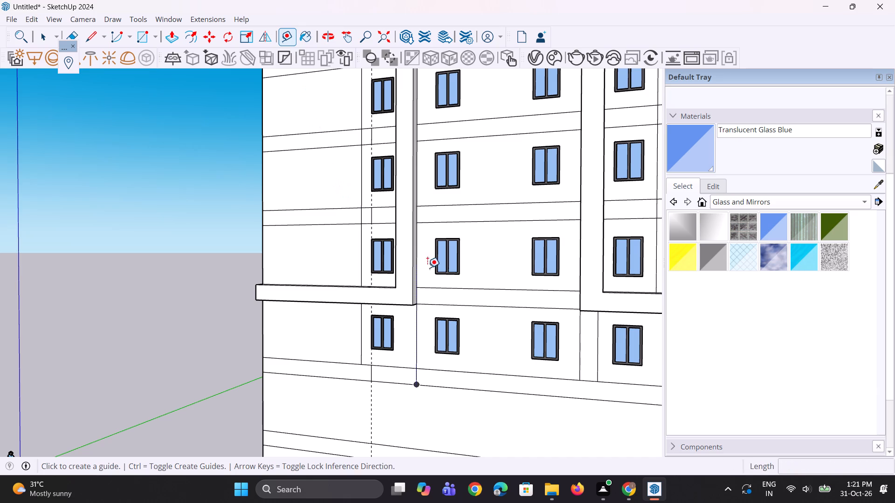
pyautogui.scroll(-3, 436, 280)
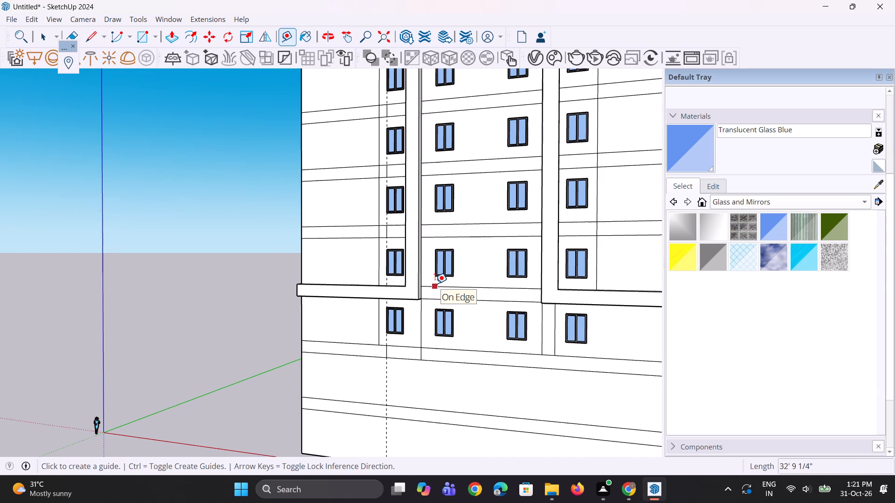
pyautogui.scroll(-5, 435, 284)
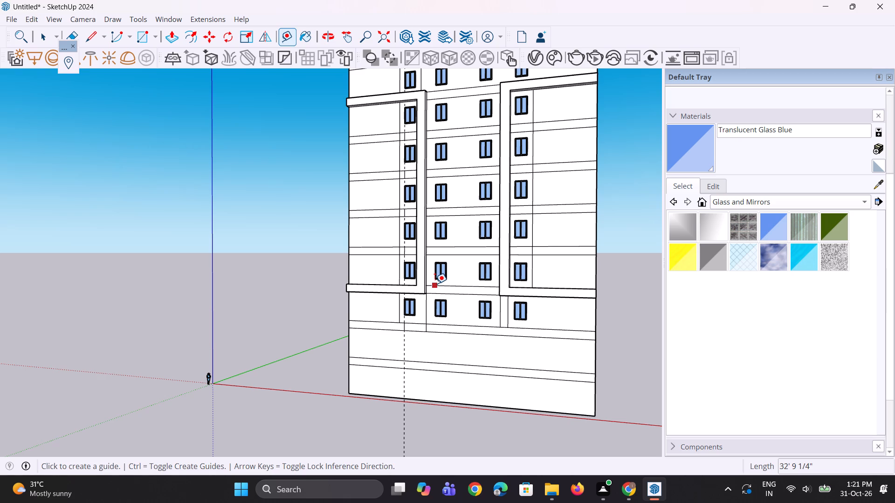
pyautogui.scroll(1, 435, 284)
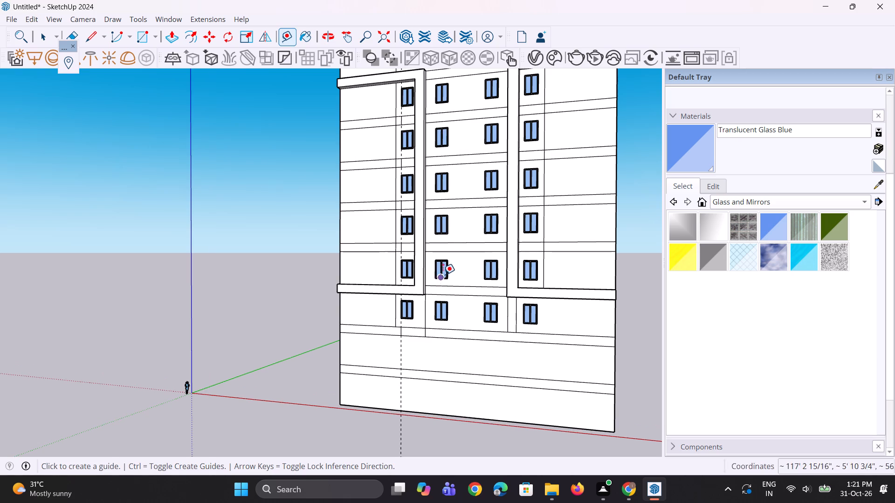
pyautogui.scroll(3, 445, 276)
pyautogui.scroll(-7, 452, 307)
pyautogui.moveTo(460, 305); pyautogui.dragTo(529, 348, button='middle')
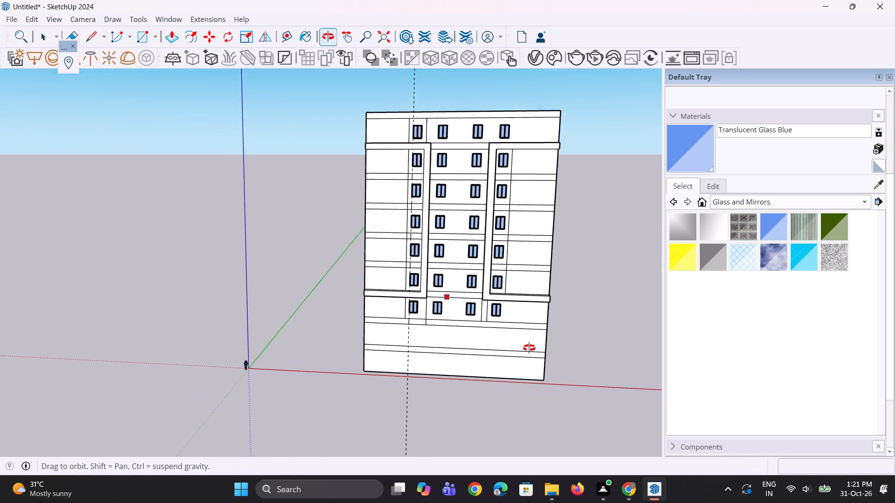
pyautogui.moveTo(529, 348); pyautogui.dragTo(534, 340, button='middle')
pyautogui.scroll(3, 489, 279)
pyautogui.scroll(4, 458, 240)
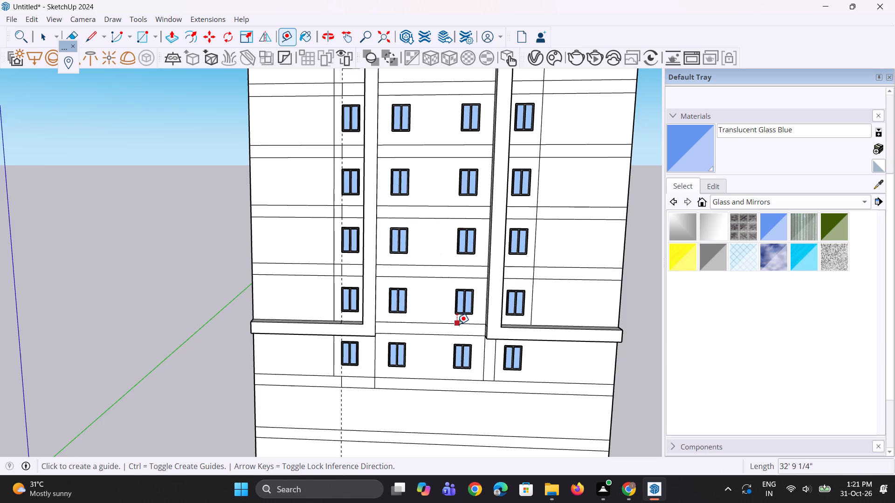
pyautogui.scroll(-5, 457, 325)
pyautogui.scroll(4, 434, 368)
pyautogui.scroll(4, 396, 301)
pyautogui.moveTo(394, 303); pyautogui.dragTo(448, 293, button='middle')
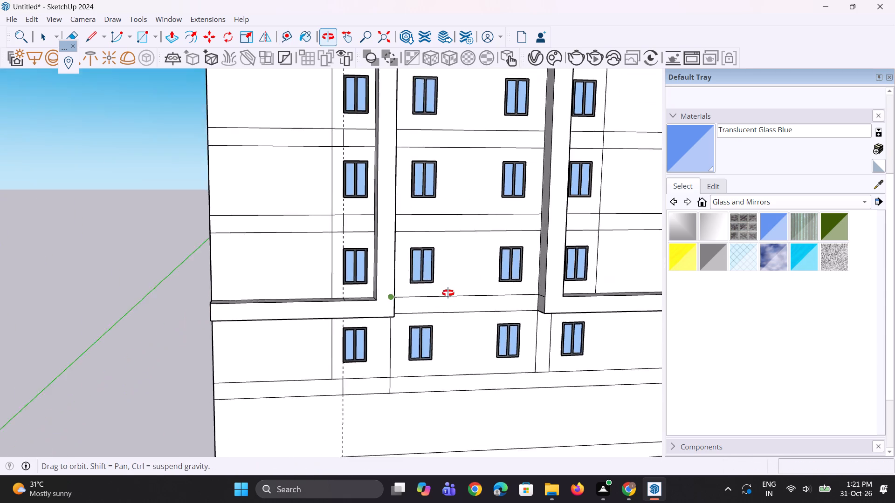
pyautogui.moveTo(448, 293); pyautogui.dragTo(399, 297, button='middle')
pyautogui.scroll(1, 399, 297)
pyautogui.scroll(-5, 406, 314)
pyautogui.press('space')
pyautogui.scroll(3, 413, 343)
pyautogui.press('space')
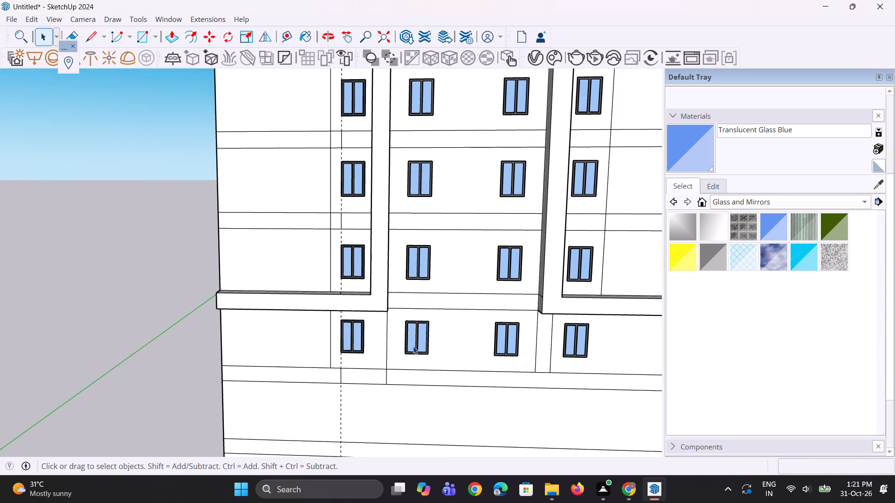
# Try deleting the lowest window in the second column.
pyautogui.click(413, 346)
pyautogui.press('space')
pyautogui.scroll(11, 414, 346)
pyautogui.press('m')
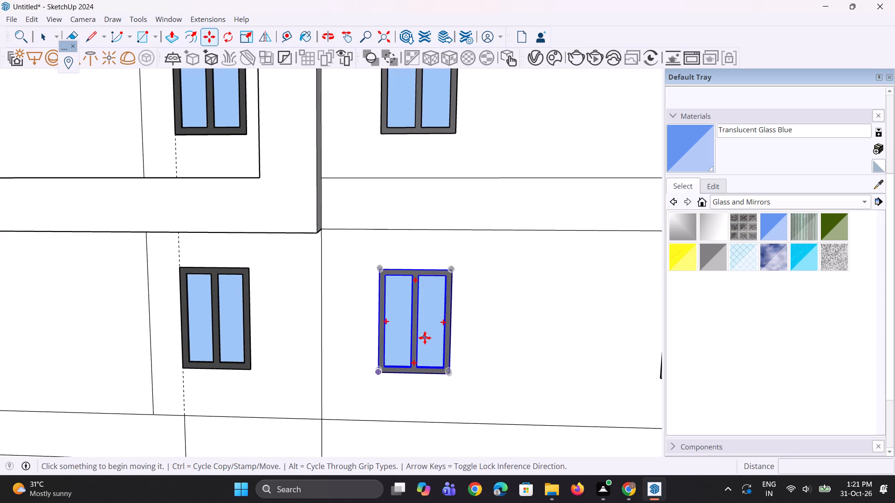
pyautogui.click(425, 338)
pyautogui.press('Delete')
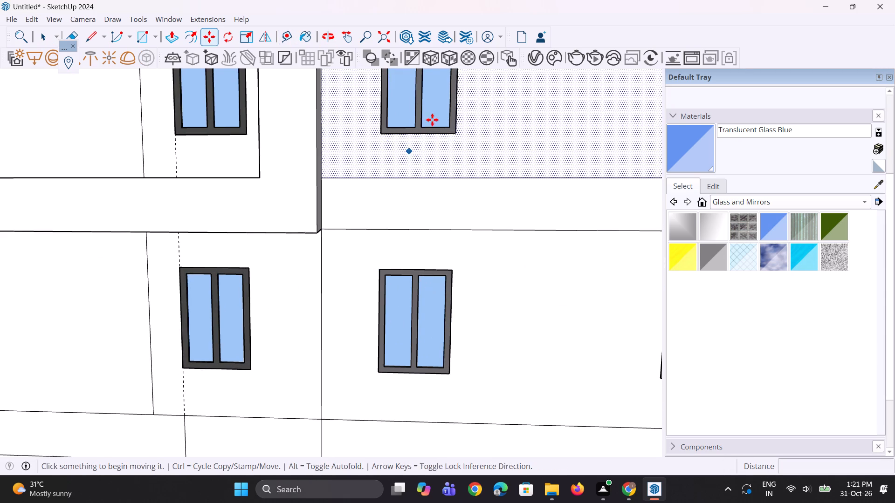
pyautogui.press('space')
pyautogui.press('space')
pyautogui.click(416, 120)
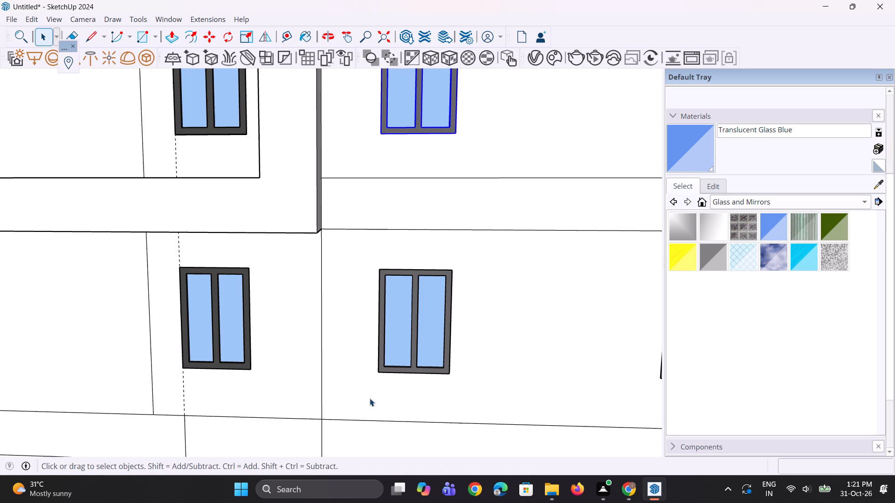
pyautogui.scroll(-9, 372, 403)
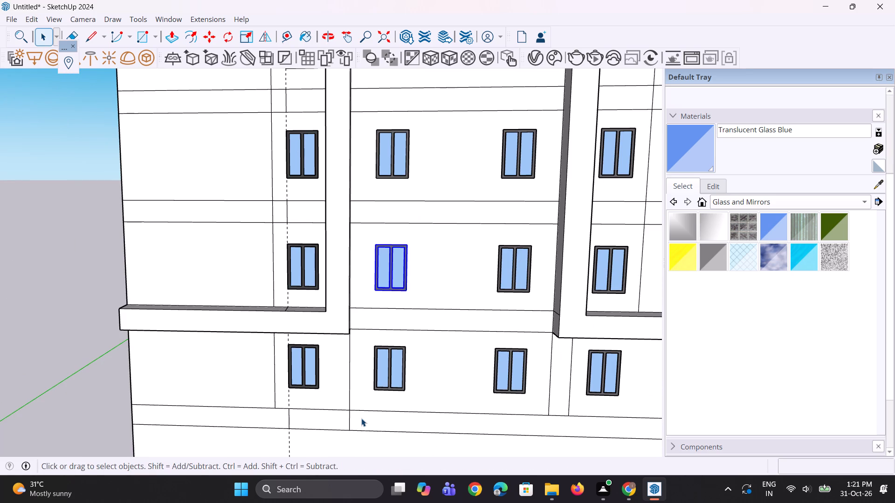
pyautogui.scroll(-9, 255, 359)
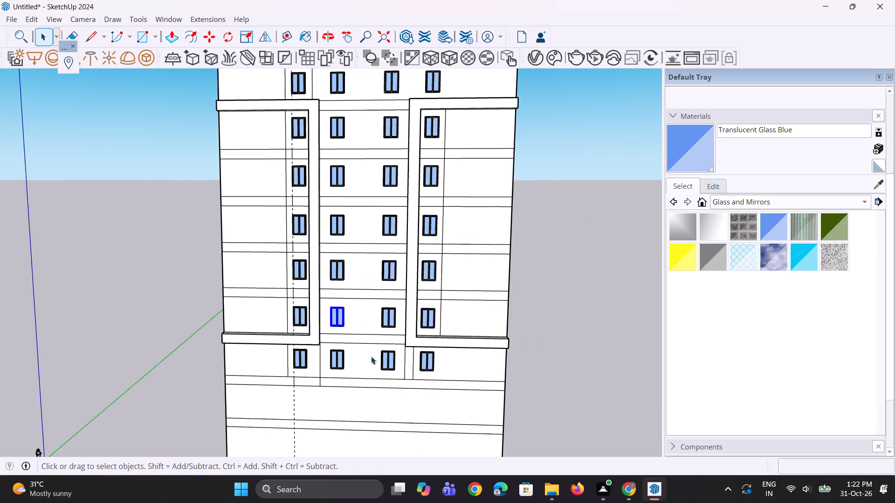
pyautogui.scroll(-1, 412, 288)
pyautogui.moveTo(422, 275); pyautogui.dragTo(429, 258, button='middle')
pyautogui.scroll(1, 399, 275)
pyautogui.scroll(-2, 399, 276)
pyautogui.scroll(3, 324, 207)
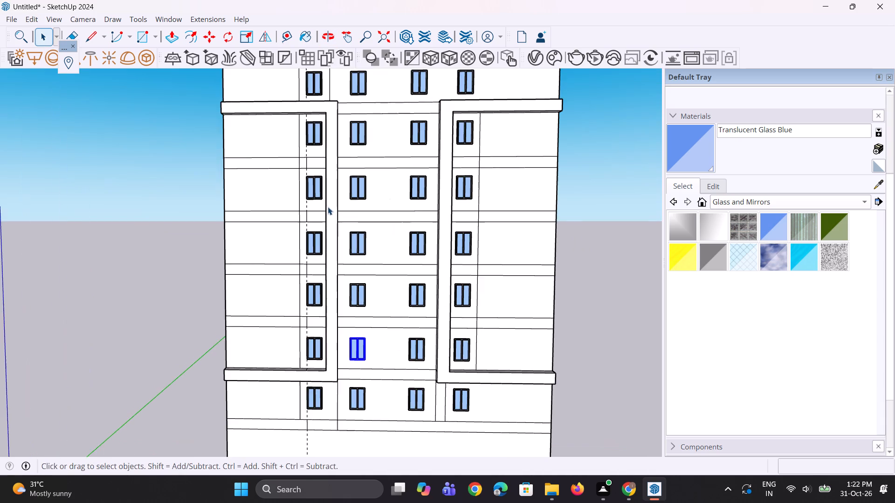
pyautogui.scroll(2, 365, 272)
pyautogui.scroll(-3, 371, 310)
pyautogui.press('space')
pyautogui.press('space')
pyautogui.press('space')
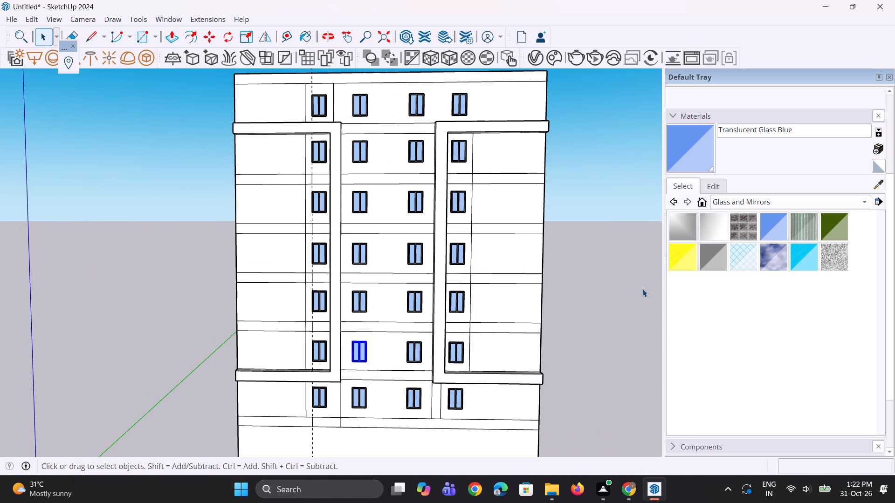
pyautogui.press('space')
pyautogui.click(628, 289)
# Place a vertical guide at the second window column's left edge, about 6' 9" from the top storey's vertical line.
pyautogui.scroll(-4, 404, 253)
pyautogui.scroll(8, 384, 176)
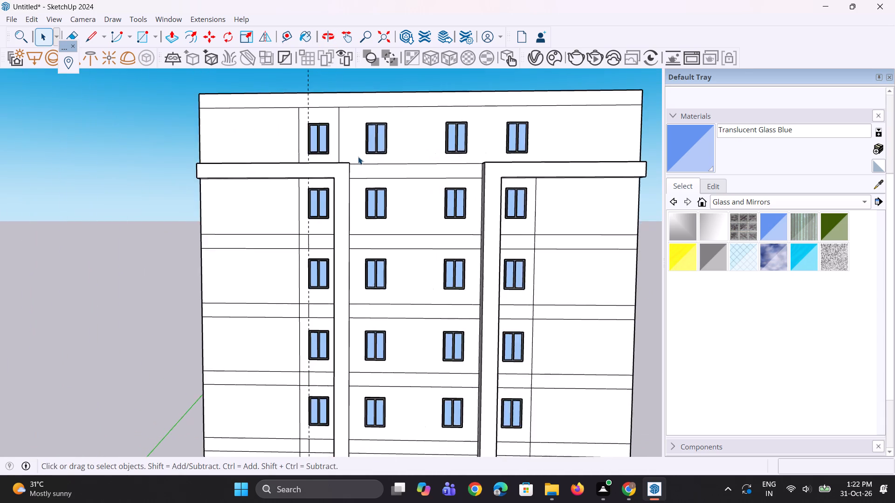
pyautogui.scroll(4, 358, 156)
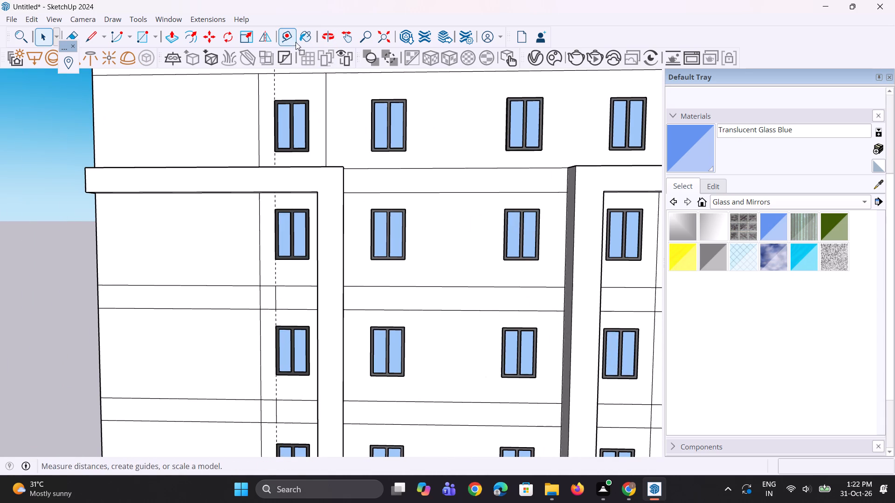
pyautogui.click(293, 40)
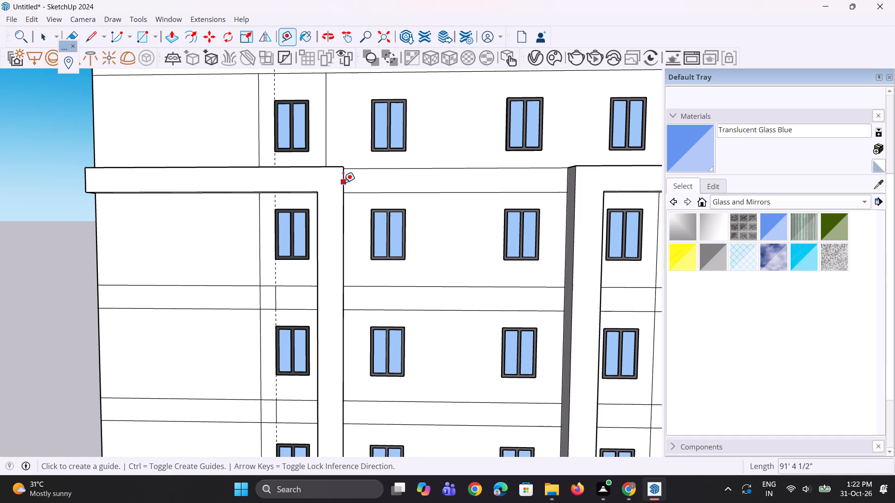
pyautogui.scroll(2, 340, 153)
pyautogui.click(322, 108)
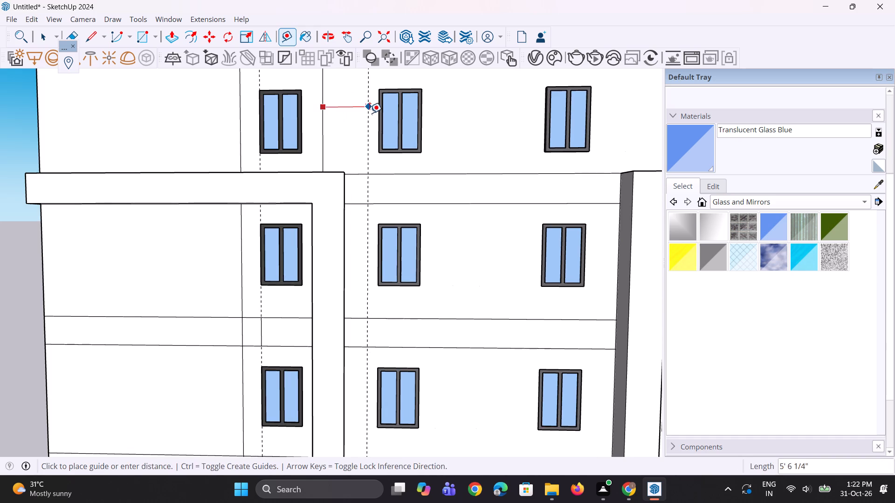
pyautogui.click(377, 112)
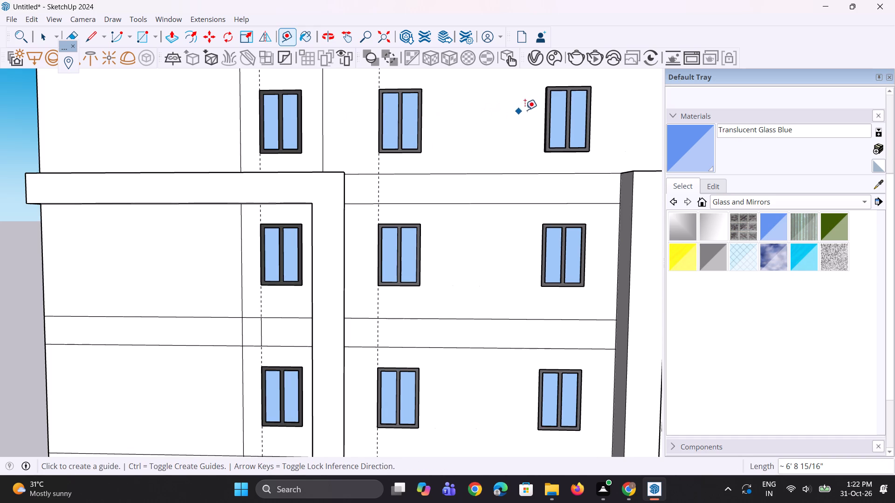
# Place a vertical guide at the second window column's right edge, about 14' 7 5/16" from the third column's top window.
pyautogui.click(546, 120)
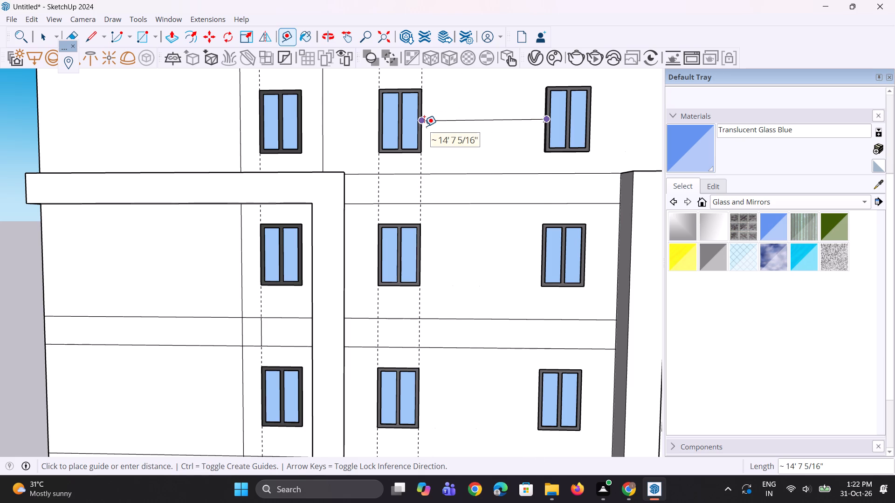
pyautogui.click(424, 126)
pyautogui.scroll(-4, 427, 117)
pyautogui.press('space')
pyautogui.scroll(-3, 423, 116)
pyautogui.press('space')
# Draw vertical lines along both second-column guides across the band between its first and second windows, the left one about 3' 6 3/4" long.
pyautogui.scroll(5, 400, 158)
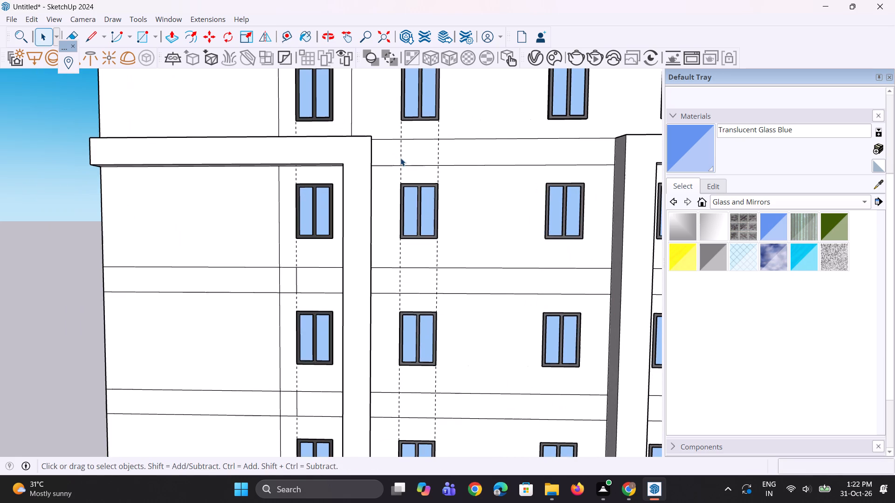
pyautogui.press('l')
pyautogui.scroll(4, 400, 151)
pyautogui.click(402, 136)
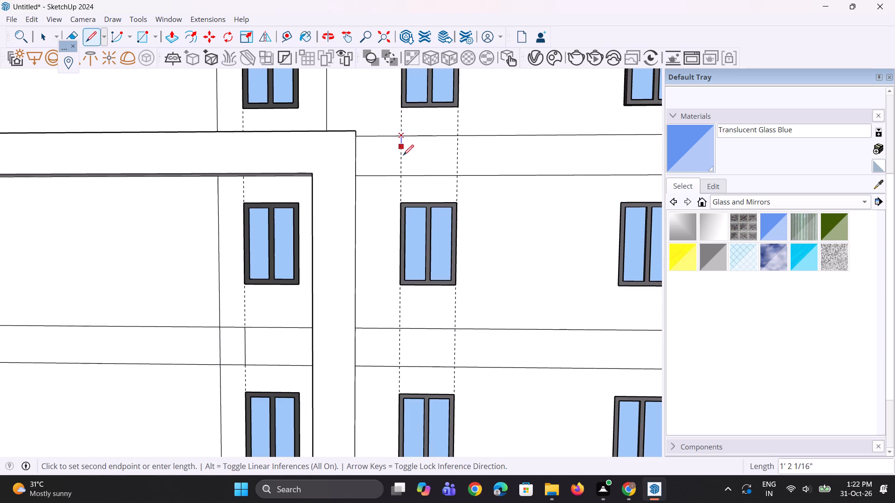
pyautogui.click(404, 173)
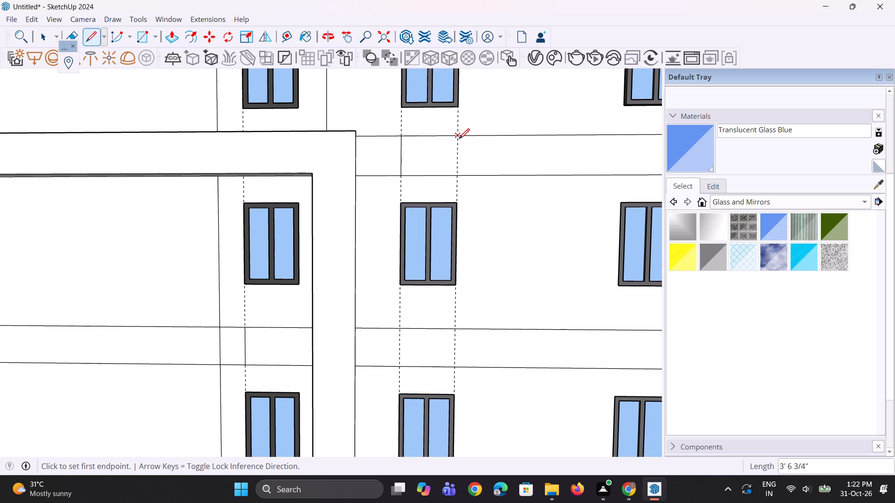
pyautogui.click(458, 137)
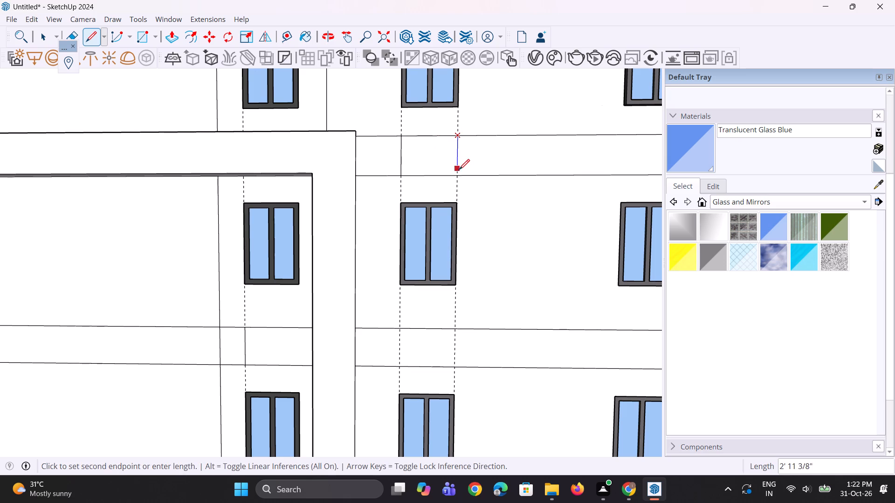
pyautogui.click(459, 170)
pyautogui.scroll(-8, 392, 260)
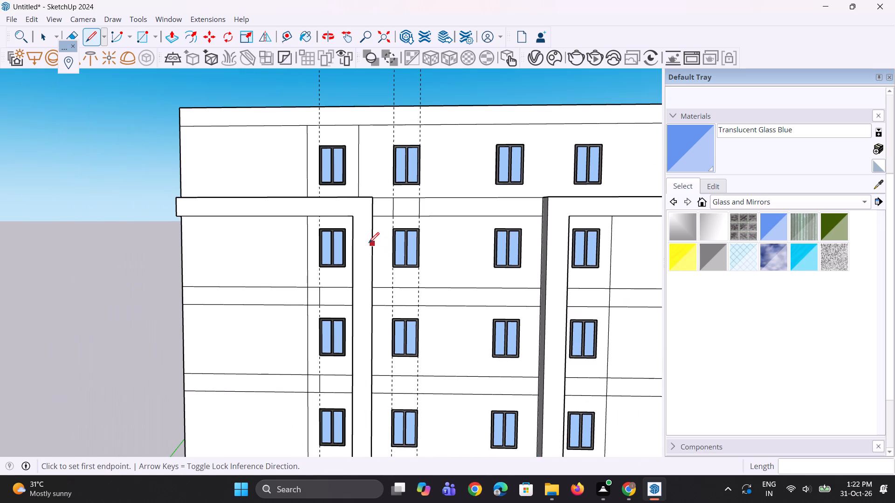
pyautogui.press('space')
pyautogui.press('space')
pyautogui.scroll(-4, 331, 249)
pyautogui.press('space')
pyautogui.press('space')
pyautogui.press('space')
pyautogui.scroll(3, 330, 247)
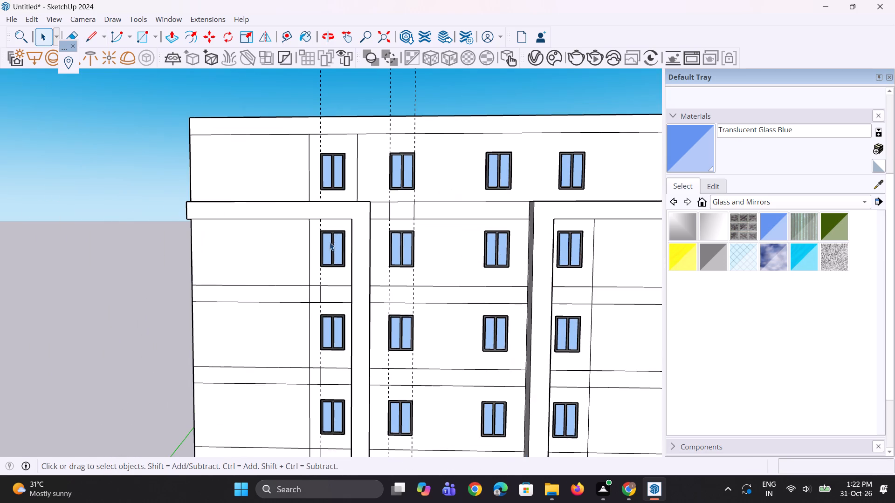
# Undo the vertical lines and both vertical guides placed along the second window column.
pyautogui.scroll(-4, 386, 183)
pyautogui.scroll(5, 435, 211)
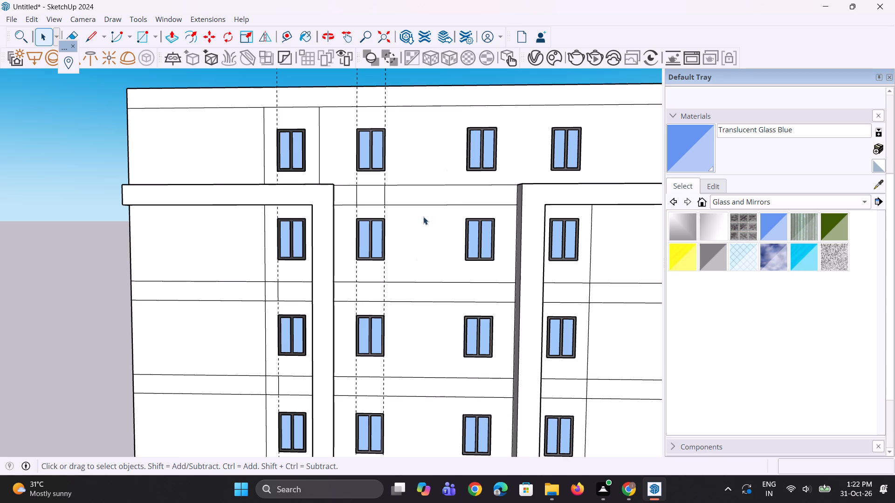
pyautogui.scroll(-5, 393, 225)
pyautogui.moveTo(402, 213); pyautogui.dragTo(402, 243, button='middle')
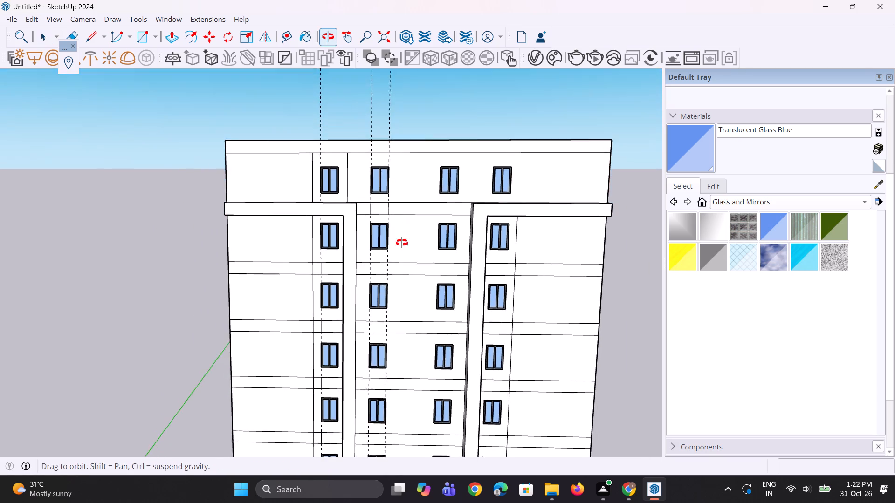
pyautogui.moveTo(402, 243); pyautogui.dragTo(400, 247, button='middle')
pyautogui.hotkey('ctrl', 'z')
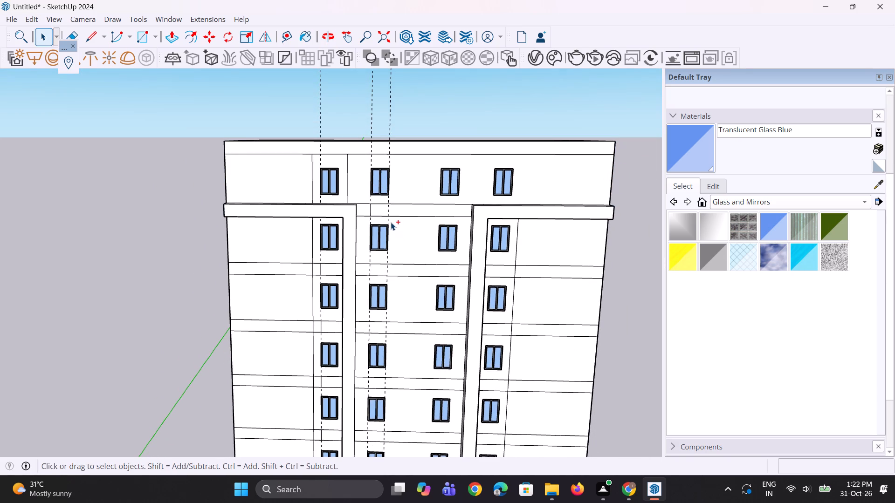
pyautogui.hotkey('ctrl', 'z')
pyautogui.hotkey('ctrl', 'z')
pyautogui.hotkey('ctrl', 'z')
# Delete all seven two-pane windows in the second column, leaving their wall openings empty.
pyautogui.click(376, 189)
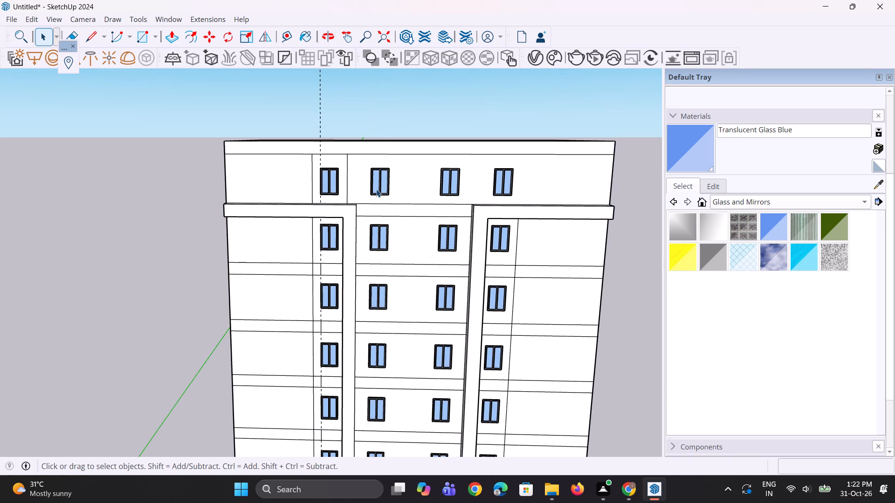
pyautogui.press('Delete')
pyautogui.click(381, 236)
pyautogui.press('Delete')
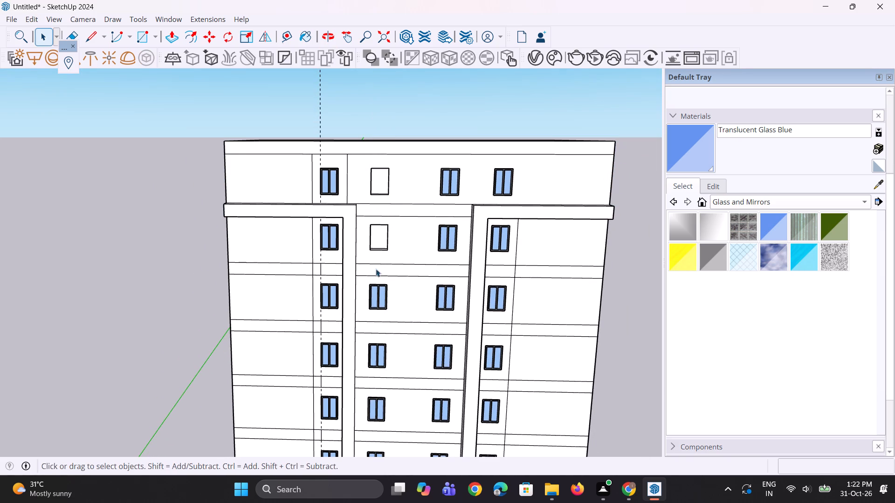
pyautogui.click(373, 288)
pyautogui.press('Delete')
pyautogui.click(376, 346)
pyautogui.press('Delete')
pyautogui.scroll(-5, 347, 237)
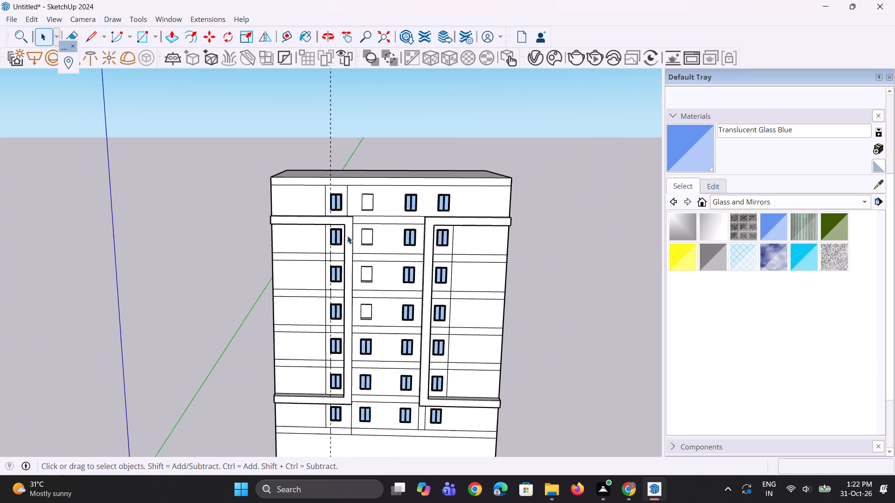
pyautogui.scroll(3, 399, 441)
pyautogui.click(352, 310)
pyautogui.press('Delete')
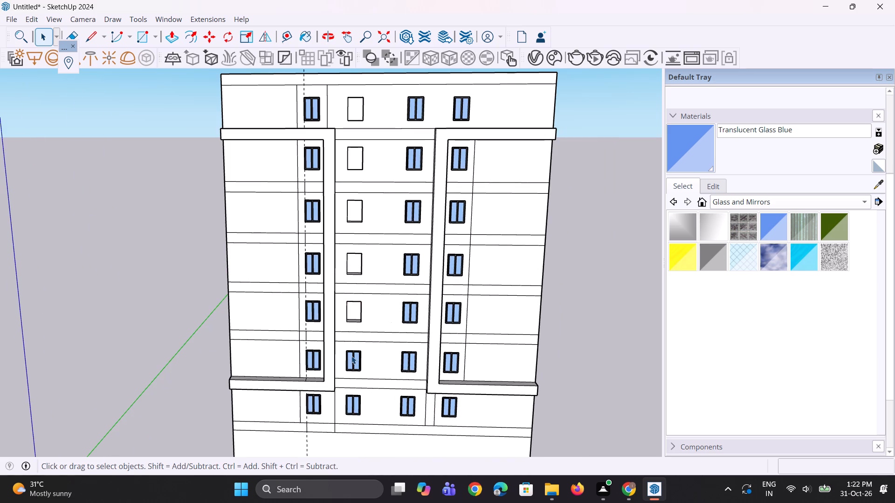
pyautogui.click(351, 356)
pyautogui.press('Delete')
pyautogui.click(353, 400)
pyautogui.press('Delete')
# Delete all seven two-pane windows in the third column, from the lowest up to the top storey.
pyautogui.click(412, 406)
pyautogui.press('Delete')
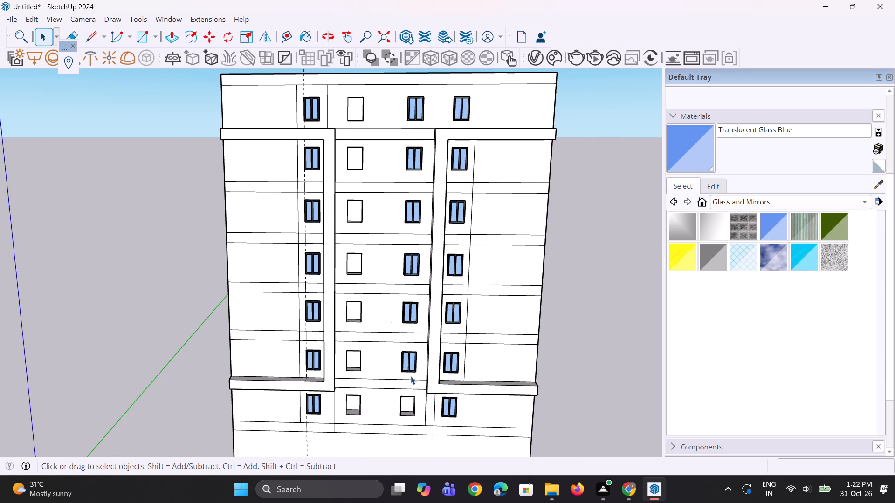
pyautogui.click(412, 367)
pyautogui.press('Delete')
pyautogui.click(412, 312)
pyautogui.press('Delete')
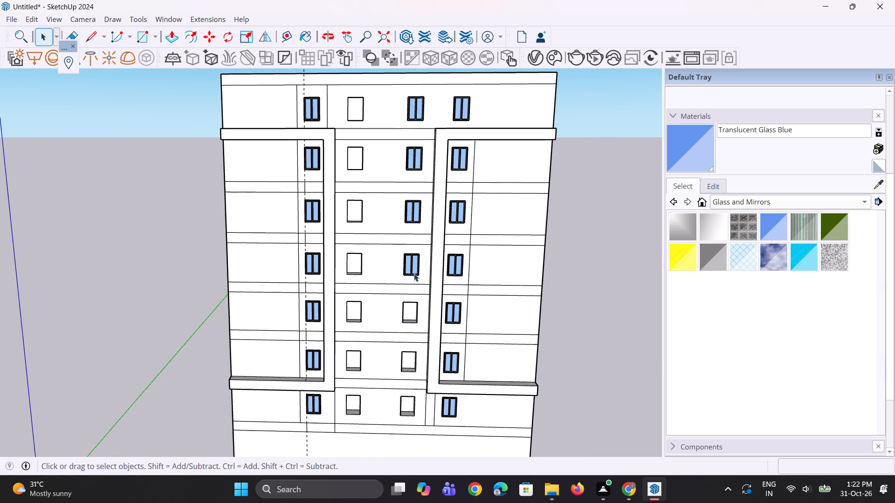
pyautogui.click(413, 272)
pyautogui.press('Delete')
pyautogui.click(415, 207)
pyautogui.press('Delete')
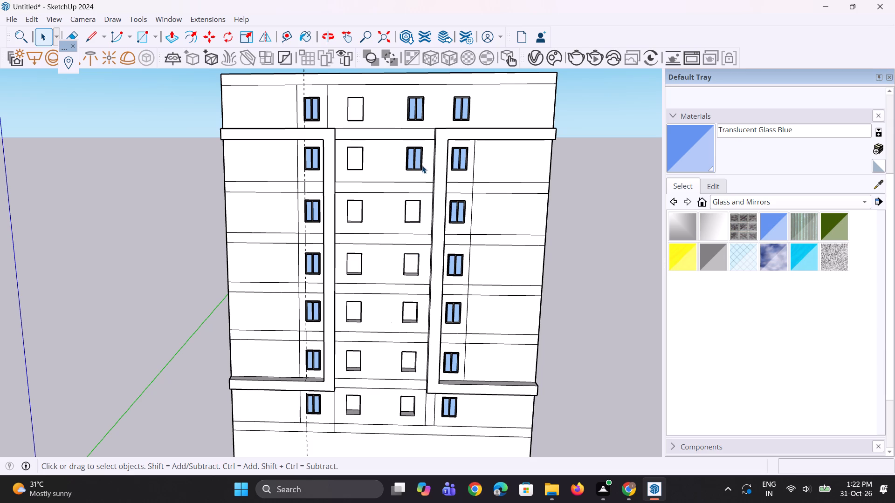
pyautogui.click(421, 164)
pyautogui.press('Delete')
pyautogui.click(415, 117)
pyautogui.press('Delete')
# Widen the second column's top window opening by pushing its right inner face back about 3' 6 11/16".
pyautogui.scroll(-2, 387, 152)
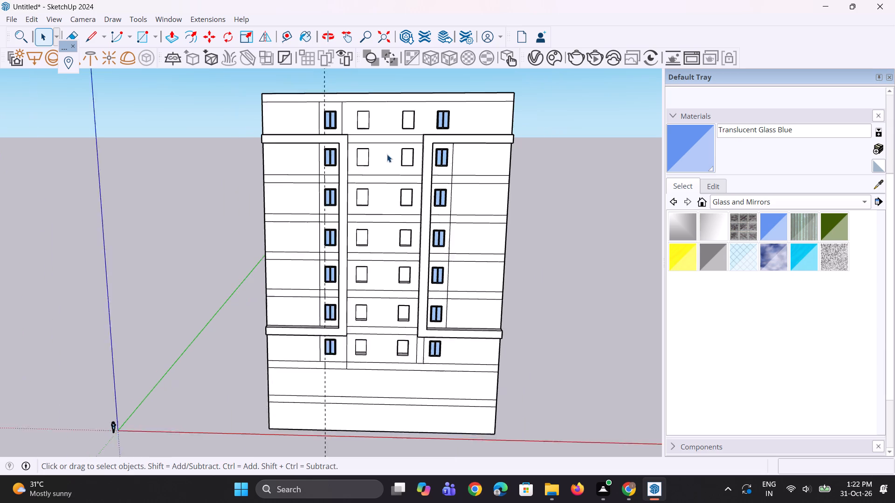
pyautogui.scroll(-2, 387, 154)
pyautogui.moveTo(377, 157); pyautogui.dragTo(406, 171, button='middle')
pyautogui.scroll(7, 371, 144)
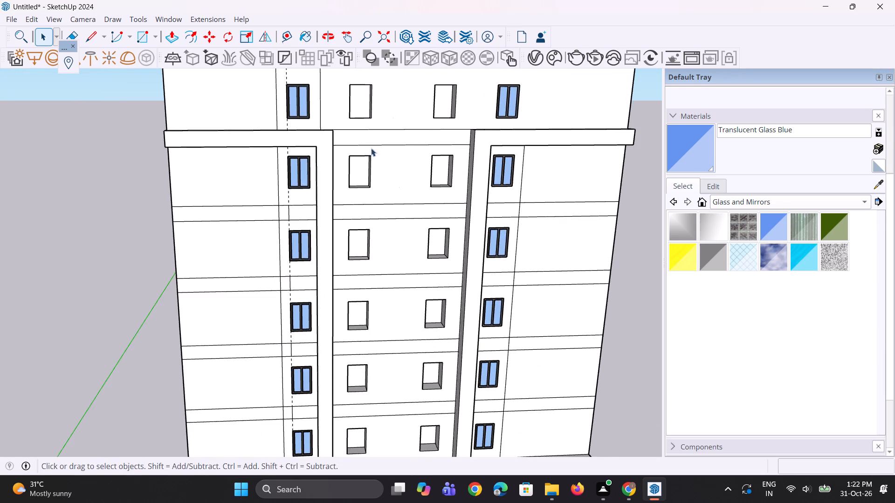
pyautogui.scroll(2, 365, 154)
pyautogui.press('p')
pyautogui.scroll(6, 381, 109)
pyautogui.moveTo(374, 102); pyautogui.dragTo(429, 184, button='middle')
pyautogui.scroll(2, 362, 111)
pyautogui.click(377, 103)
pyautogui.click(421, 120)
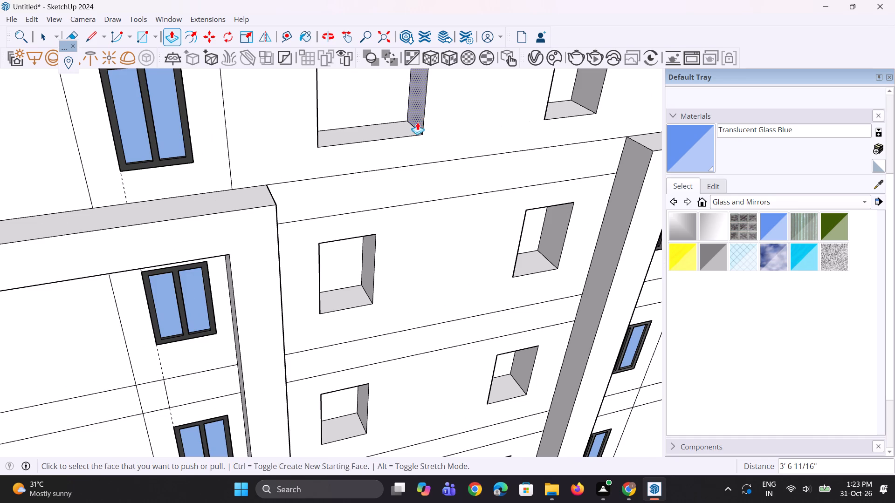
# Narrow the second column's top opening by pulling its left inner face inward about 3'.
pyautogui.moveTo(412, 143); pyautogui.dragTo(210, 152, button='middle')
pyautogui.click(269, 105)
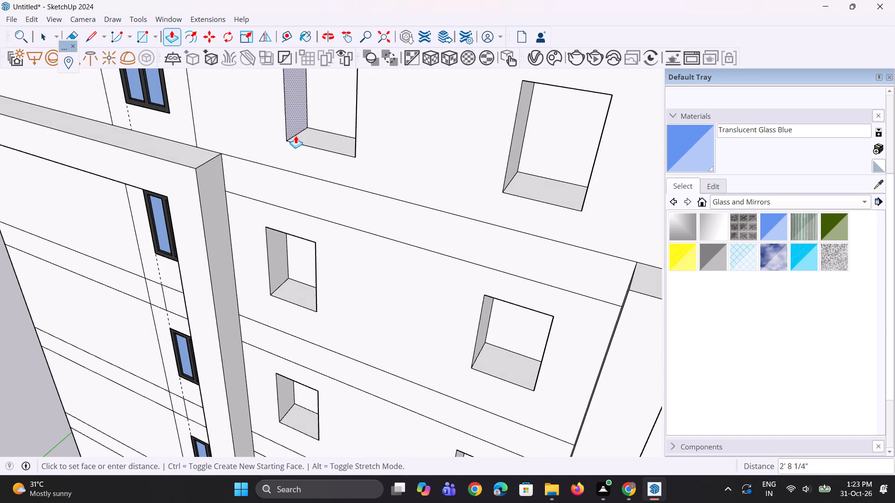
pyautogui.click(296, 136)
# Widen the second column's second opening from the top 3' 6 11/16" on its right side, aligned with the top opening.
pyautogui.moveTo(289, 258); pyautogui.dragTo(441, 101, button='middle')
pyautogui.scroll(3, 354, 259)
pyautogui.moveTo(356, 236); pyautogui.dragTo(393, 260, button='middle')
pyautogui.click(361, 228)
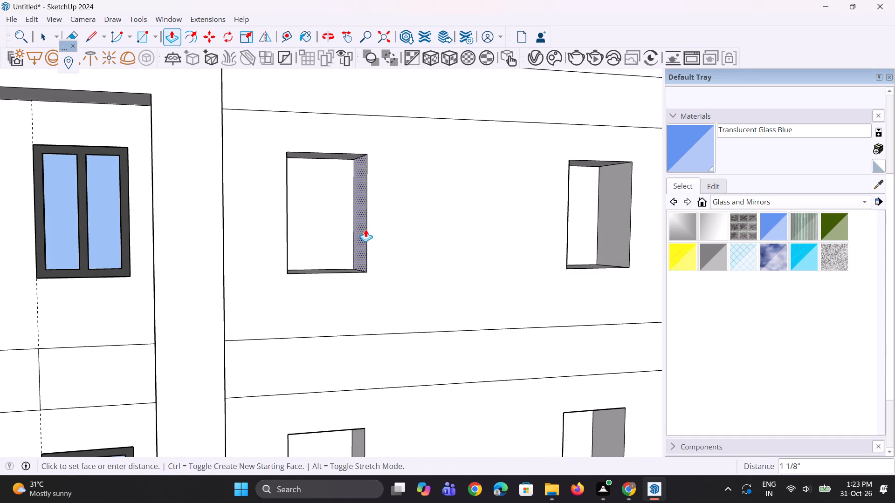
pyautogui.scroll(-4, 401, 246)
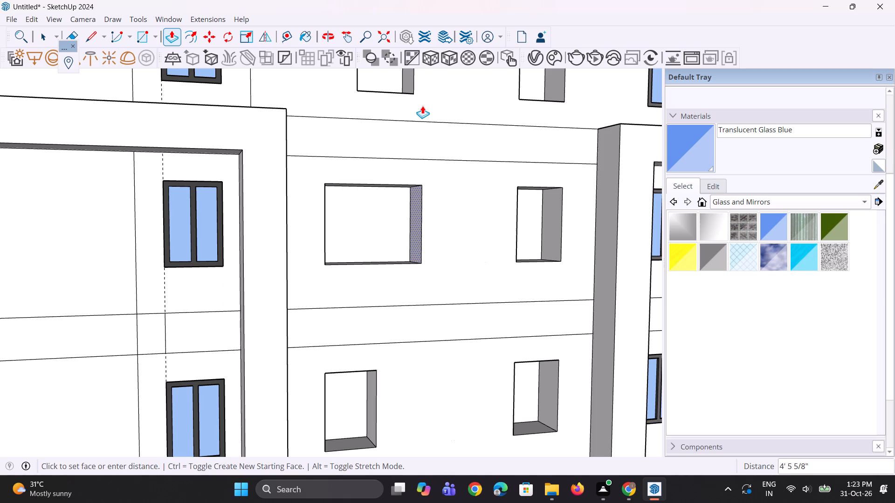
pyautogui.click(415, 97)
# Repeat the 3' 6 11/16" widening on the right sides of the second column's third, fourth and fifth openings from the top.
pyautogui.scroll(-5, 388, 294)
pyautogui.scroll(2, 369, 361)
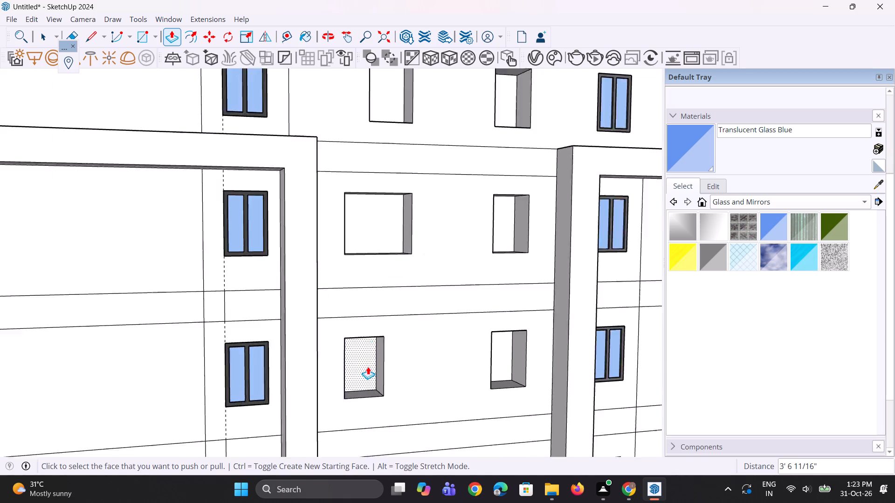
pyautogui.scroll(5, 368, 367)
pyautogui.doubleClick(383, 362)
pyautogui.scroll(-5, 379, 234)
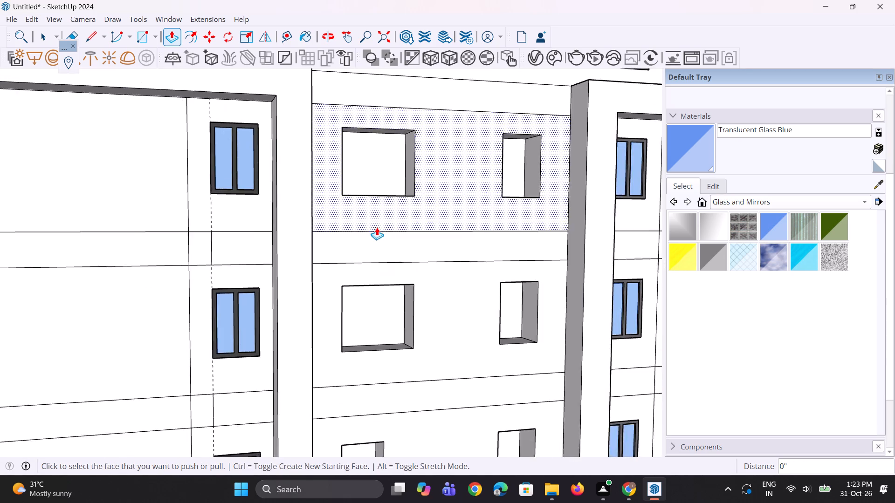
pyautogui.scroll(-10, 377, 227)
pyautogui.scroll(5, 363, 445)
pyautogui.scroll(4, 356, 316)
pyautogui.scroll(1, 401, 210)
pyautogui.doubleClick(401, 209)
pyautogui.doubleClick(402, 361)
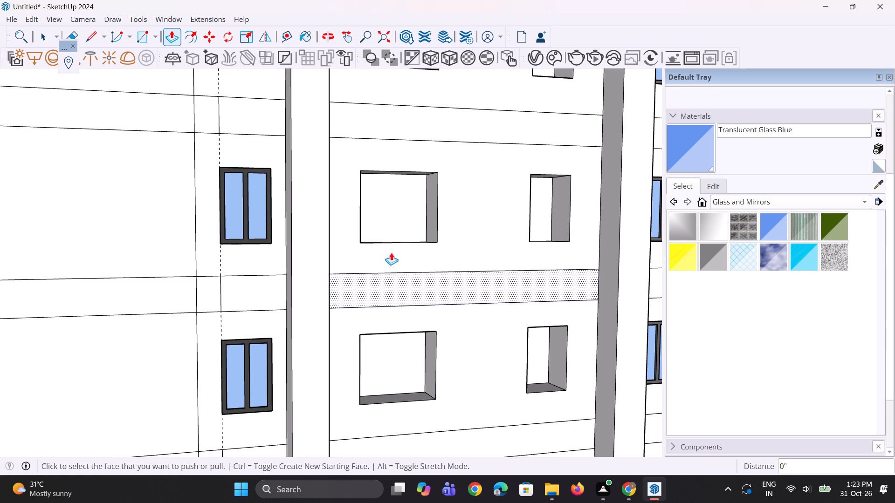
# Repeat the same right-side widening on the two lowest openings of the second column.
pyautogui.scroll(-13, 383, 233)
pyautogui.scroll(4, 412, 376)
pyautogui.scroll(3, 359, 294)
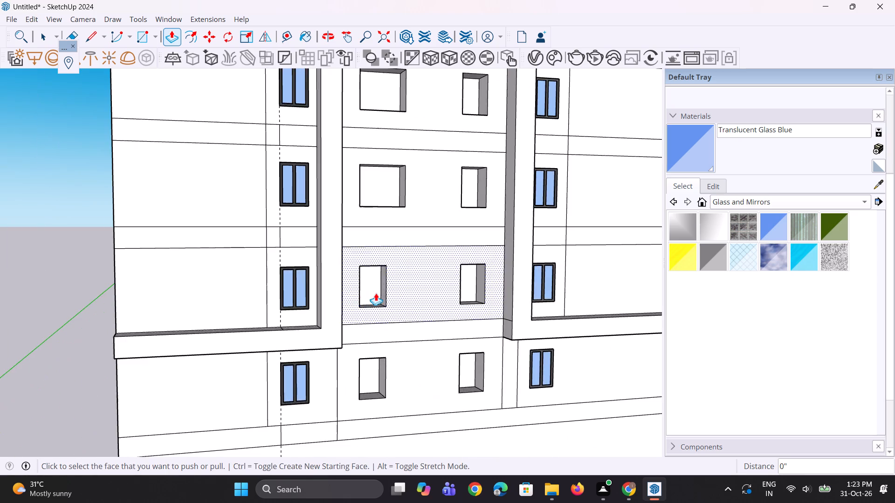
pyautogui.scroll(7, 378, 293)
pyautogui.doubleClick(385, 297)
pyautogui.scroll(-5, 406, 285)
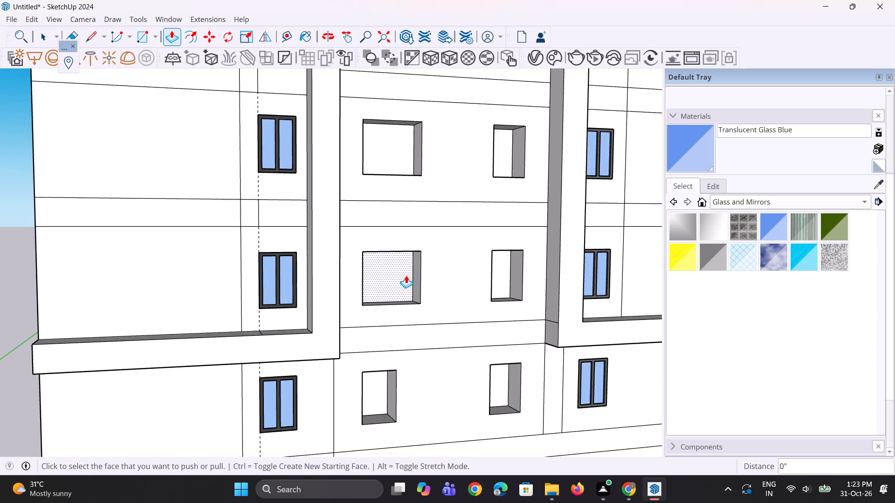
pyautogui.scroll(-4, 406, 275)
pyautogui.scroll(6, 397, 407)
pyautogui.doubleClick(397, 343)
# Repeat the same widening distance on the left sides of the third column's three lowest openings.
pyautogui.moveTo(436, 340); pyautogui.dragTo(436, 344, button='middle')
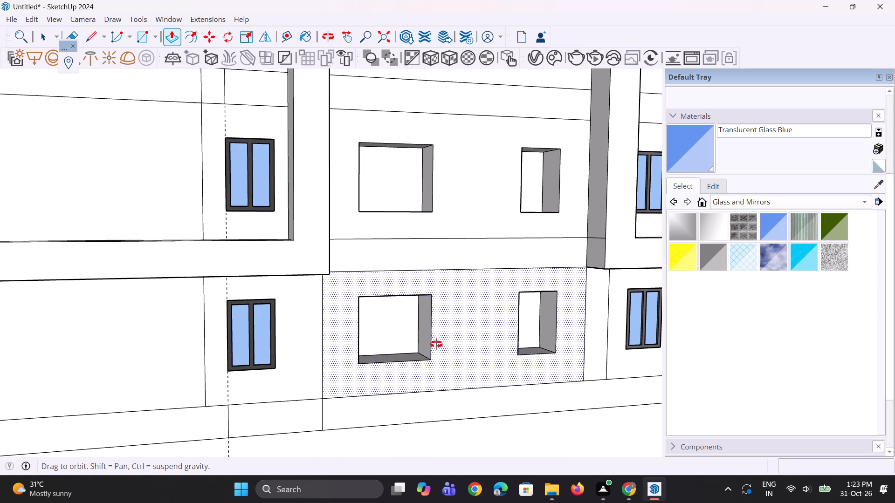
pyautogui.moveTo(436, 344); pyautogui.dragTo(270, 380, button='middle')
pyautogui.scroll(-4, 450, 343)
pyautogui.scroll(1, 514, 324)
pyautogui.moveTo(473, 339); pyautogui.dragTo(403, 342, button='middle')
pyautogui.scroll(2, 445, 396)
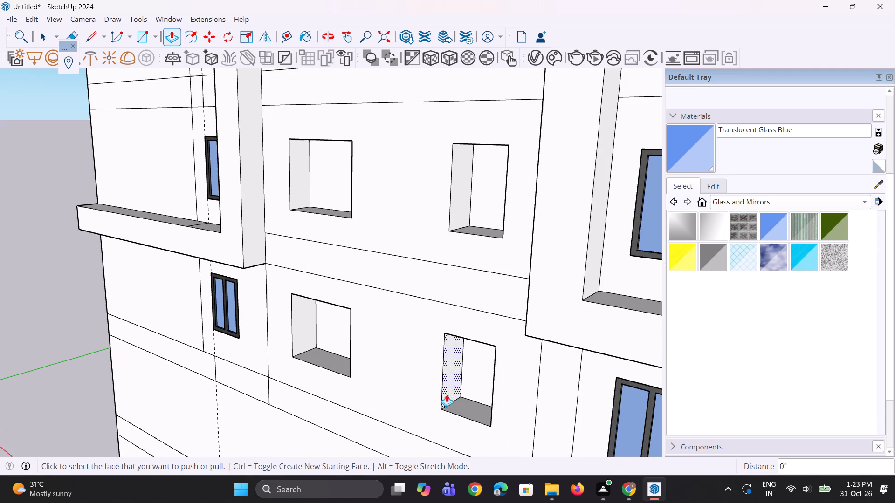
pyautogui.scroll(1, 447, 394)
pyautogui.doubleClick(447, 389)
pyautogui.doubleClick(453, 189)
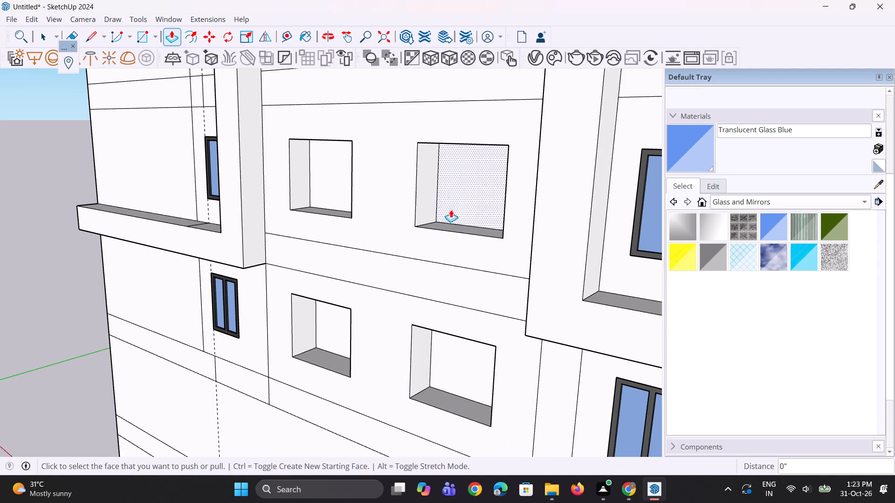
pyautogui.scroll(-10, 468, 310)
pyautogui.scroll(4, 489, 23)
pyautogui.scroll(6, 479, 166)
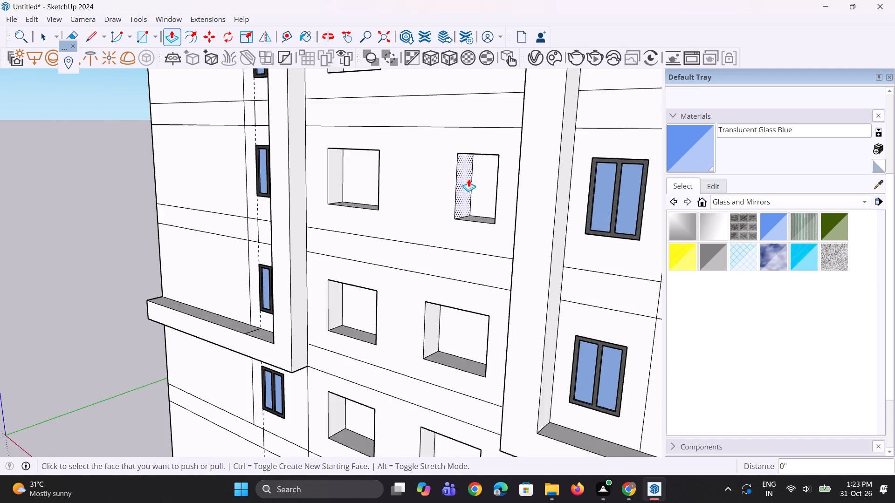
pyautogui.scroll(1, 468, 179)
pyautogui.doubleClick(468, 179)
# Repeat the same left-side widening on the four upper openings of the third column, up to the top storey.
pyautogui.scroll(-9, 483, 200)
pyautogui.scroll(3, 496, 126)
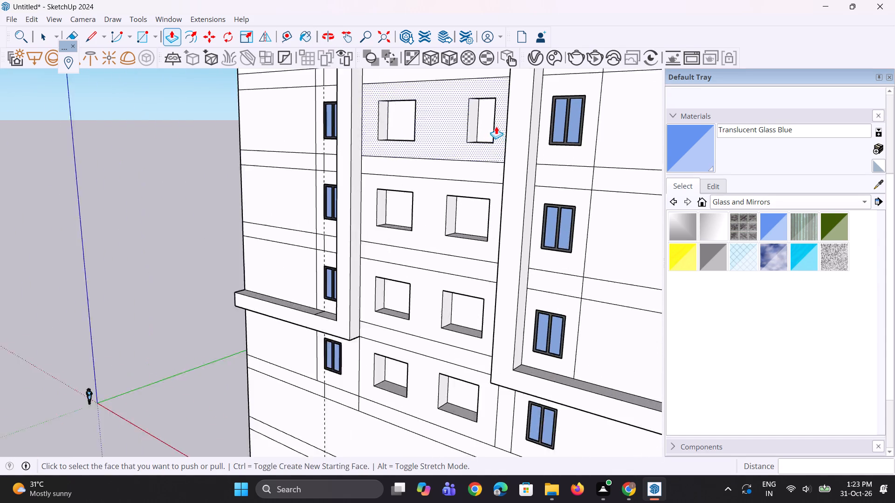
pyautogui.scroll(4, 496, 126)
pyautogui.doubleClick(469, 130)
pyautogui.scroll(-2, 463, 232)
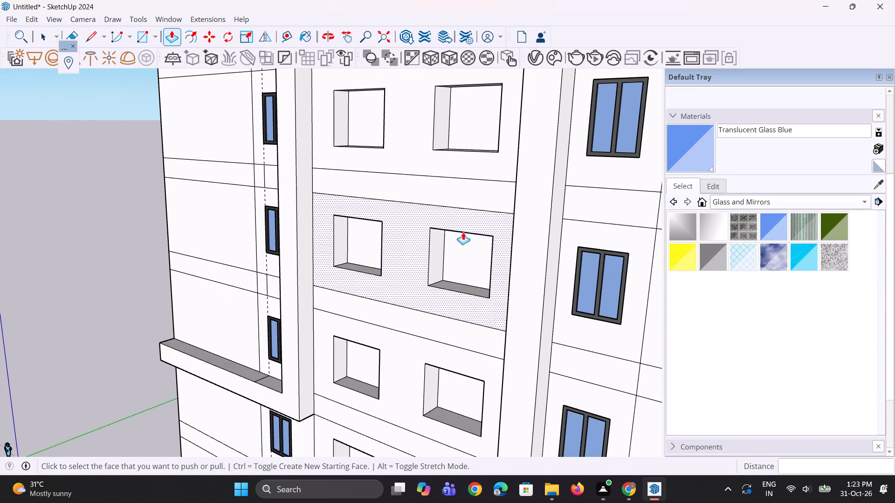
pyautogui.scroll(-12, 463, 232)
pyautogui.scroll(4, 486, 117)
pyautogui.scroll(7, 477, 164)
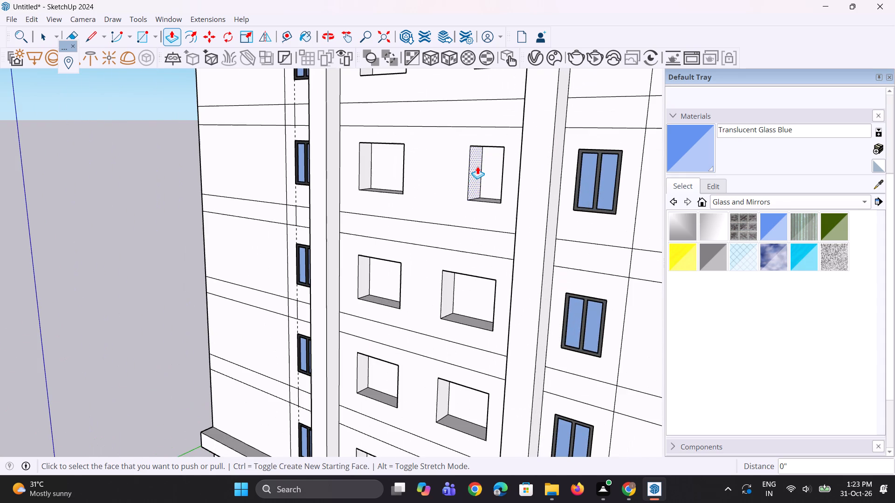
pyautogui.doubleClick(477, 166)
pyautogui.scroll(-14, 454, 341)
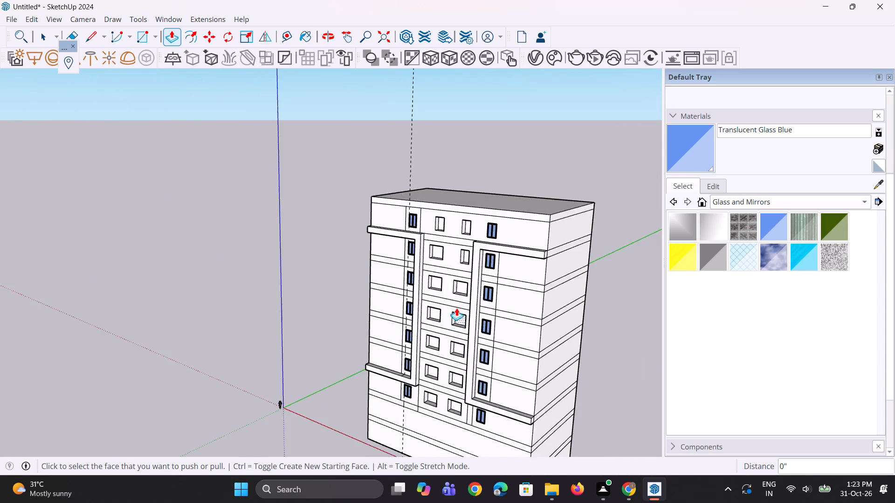
pyautogui.scroll(9, 461, 262)
pyautogui.doubleClick(463, 252)
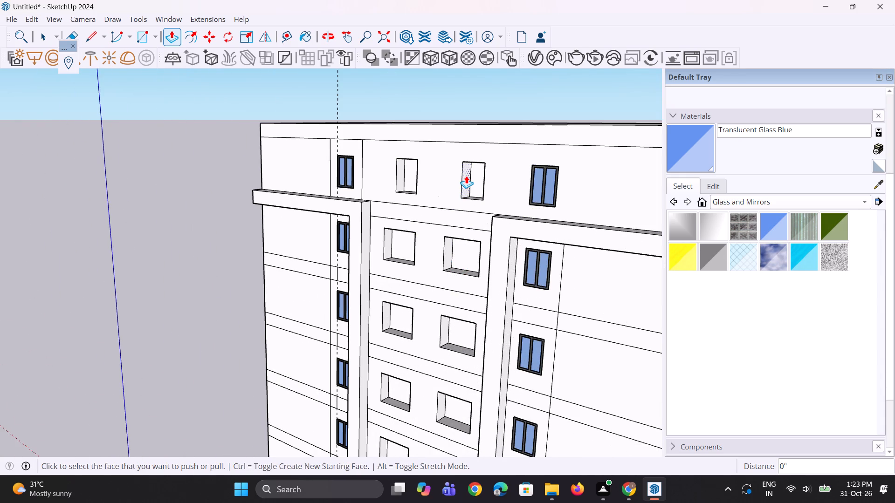
pyautogui.doubleClick(466, 176)
# Pull the left inner face of the second column's second opening from the top inward 3' 7/8", aligned with the top opening.
pyautogui.moveTo(401, 224); pyautogui.dragTo(626, 178, button='middle')
pyautogui.scroll(3, 395, 244)
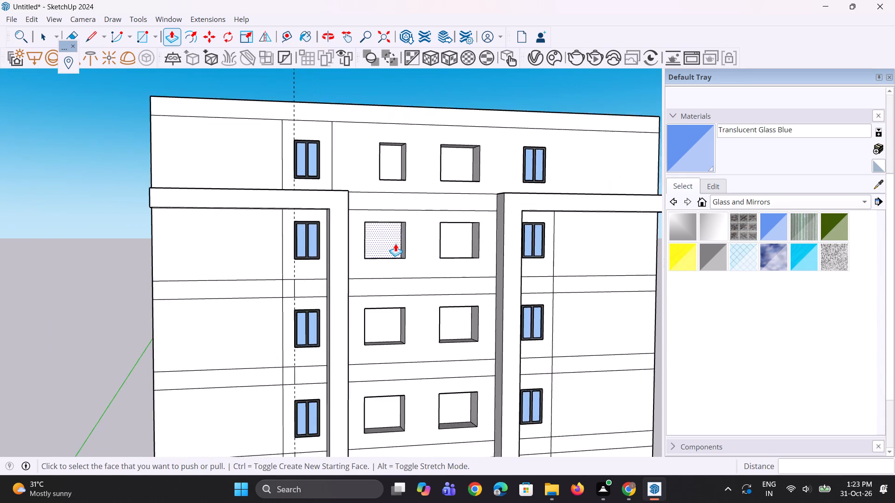
pyautogui.moveTo(395, 246); pyautogui.dragTo(282, 264, button='middle')
pyautogui.scroll(4, 339, 242)
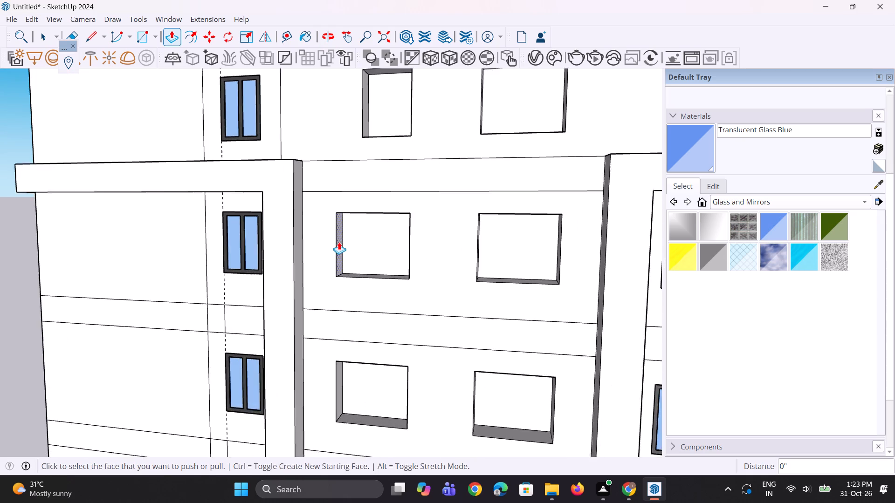
pyautogui.scroll(1, 339, 242)
pyautogui.click(339, 242)
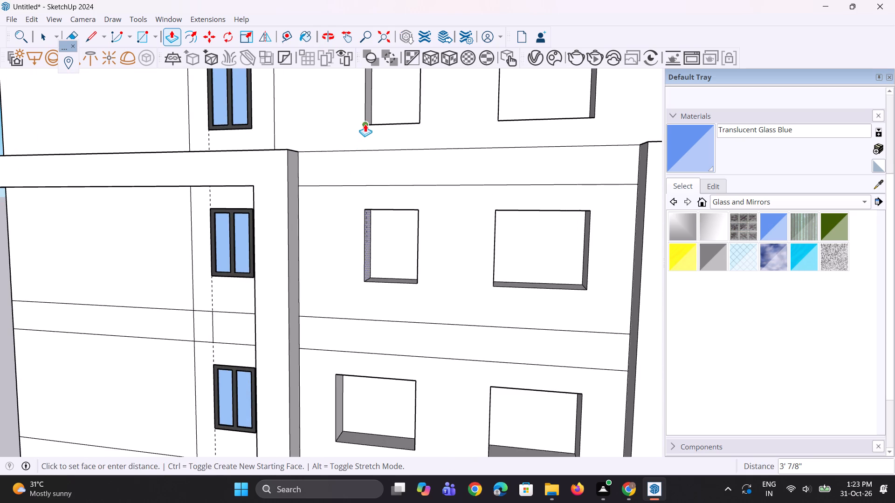
pyautogui.click(365, 123)
# Repeat the 3' 7/8" inward pull on the left inner faces of the second column's three openings below.
pyautogui.scroll(-4, 370, 177)
pyautogui.scroll(3, 367, 357)
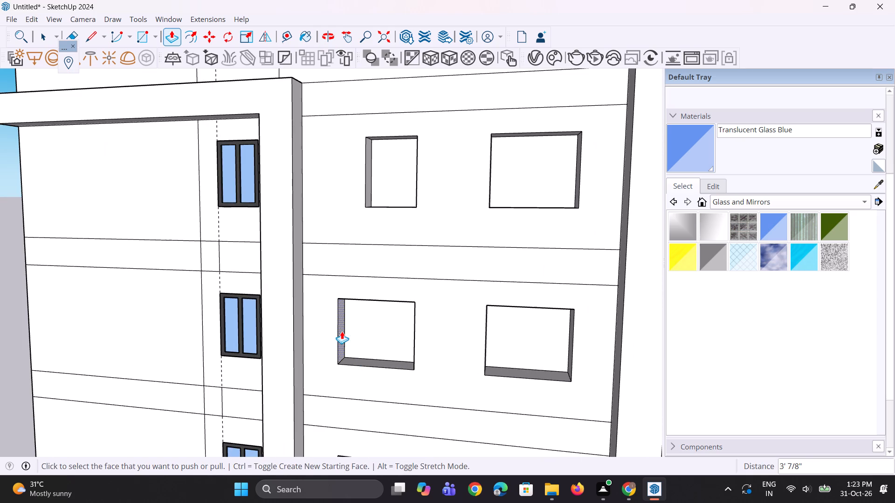
pyautogui.doubleClick(341, 331)
pyautogui.scroll(-9, 361, 241)
pyautogui.scroll(3, 366, 383)
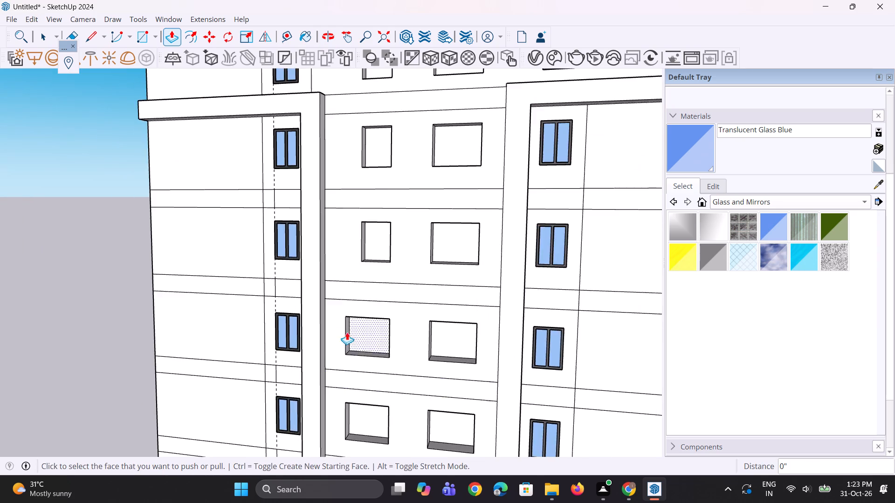
pyautogui.scroll(3, 344, 327)
pyautogui.doubleClick(349, 346)
pyautogui.scroll(-4, 344, 285)
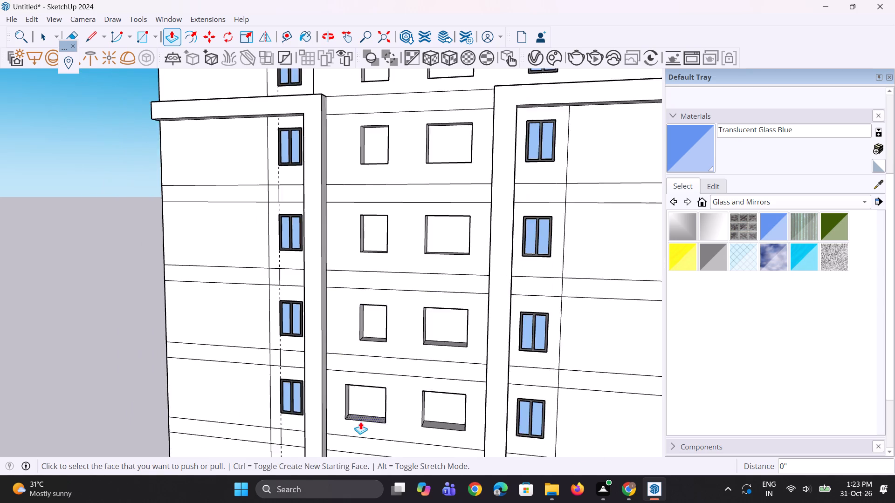
pyautogui.scroll(2, 360, 421)
pyautogui.doubleClick(346, 403)
# Pull the centre-facing side of the left frame's vertical post 3' 3 3/4" toward the middle openings.
pyautogui.scroll(1, 317, 378)
pyautogui.moveTo(317, 378); pyautogui.dragTo(305, 389, button='middle')
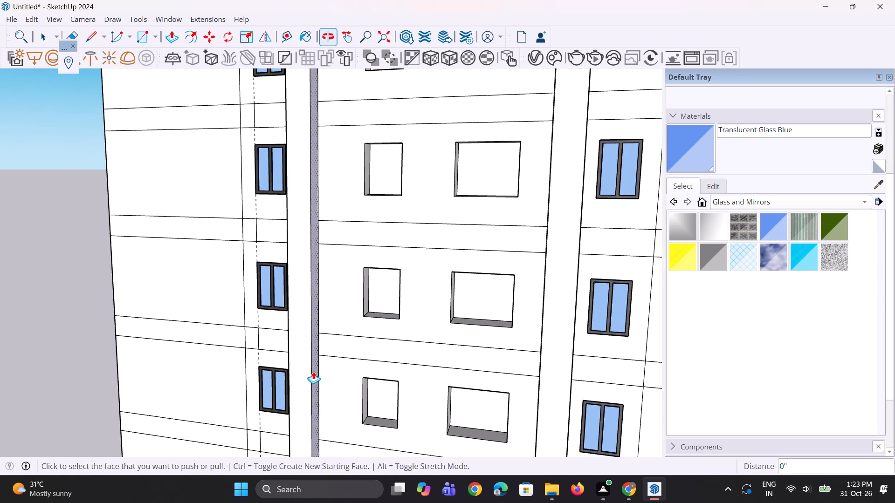
pyautogui.click(313, 371)
pyautogui.click(333, 386)
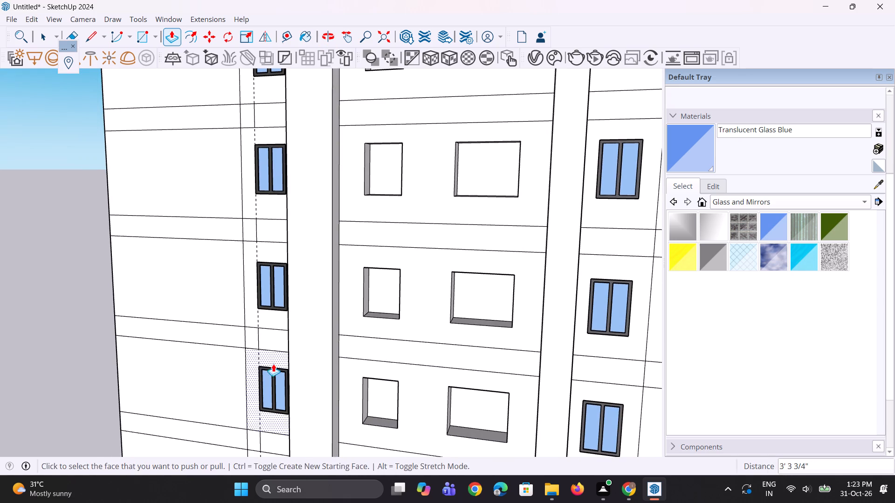
# Push the outer side face of the left frame's vertical post 3' 5 15/16" toward the facade's centre.
pyautogui.moveTo(273, 364); pyautogui.dragTo(445, 347, button='middle')
pyautogui.click(307, 336)
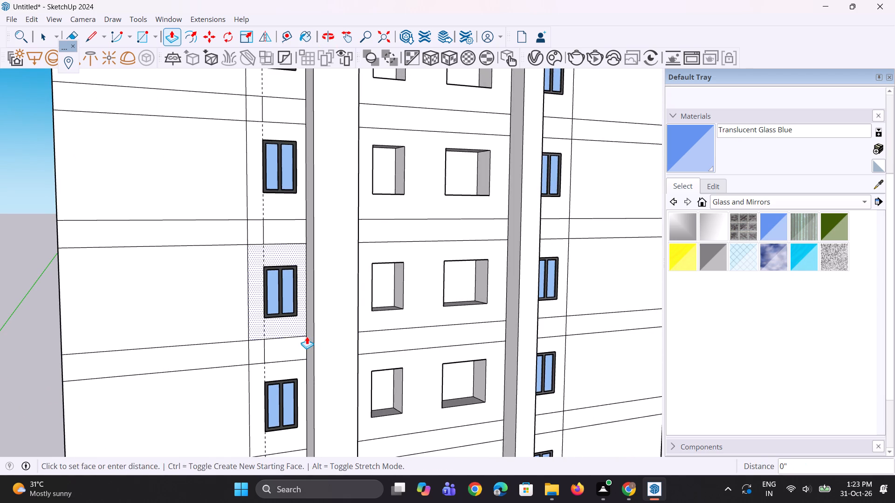
pyautogui.press('Escape')
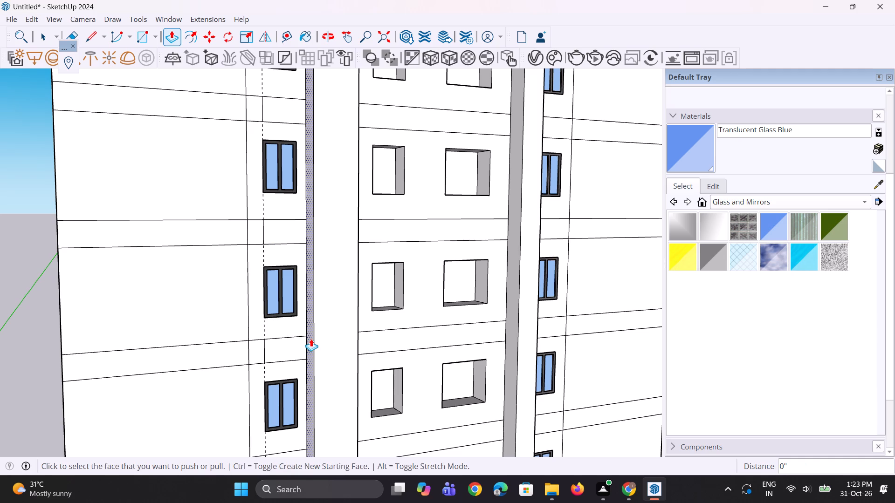
pyautogui.click(311, 339)
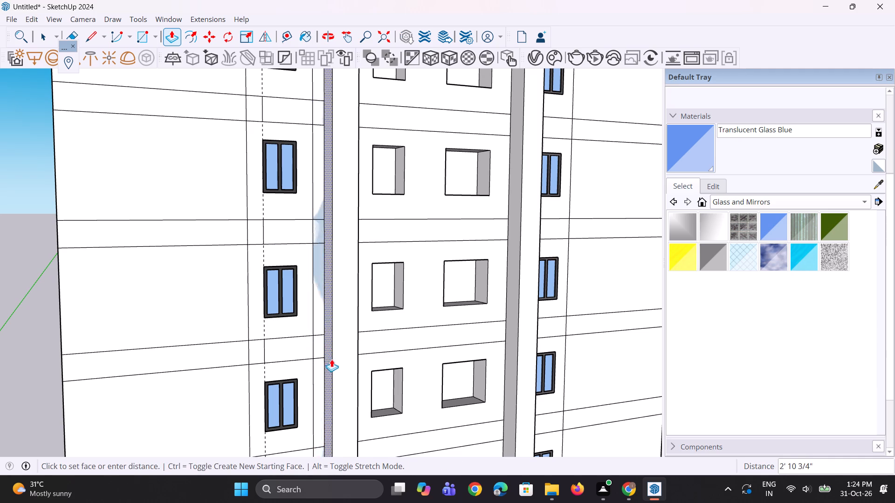
pyautogui.click(336, 370)
# Erase the leftover vertical edge segments on the wall beside the left frame's post across its upper storeys.
pyautogui.scroll(-5, 346, 360)
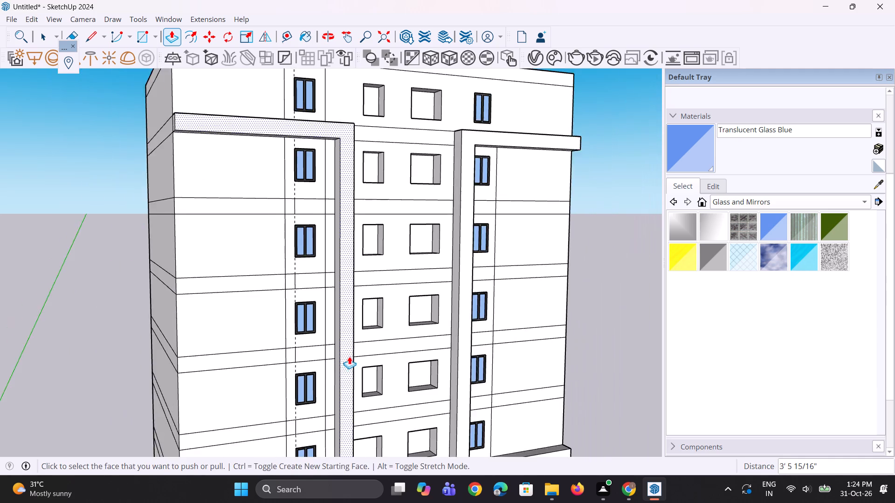
pyautogui.scroll(1, 350, 356)
pyautogui.moveTo(350, 356); pyautogui.dragTo(285, 368, button='middle')
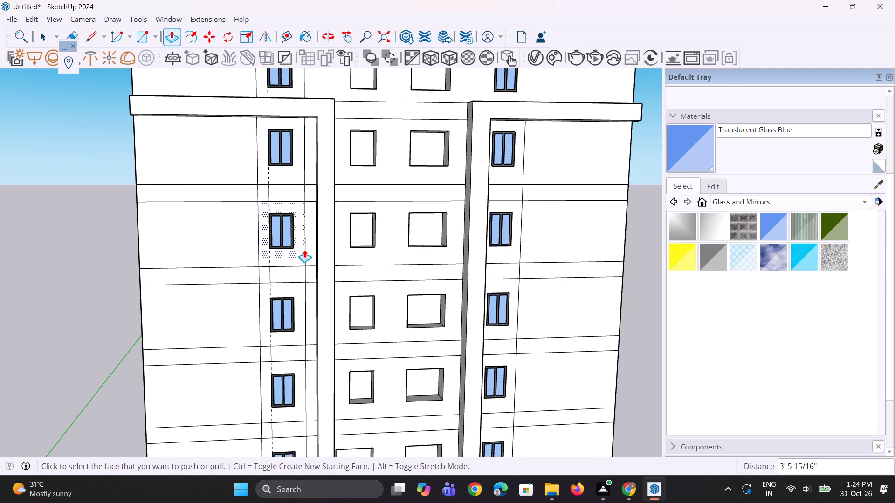
pyautogui.press('e')
pyautogui.click(307, 189)
pyautogui.click(304, 184)
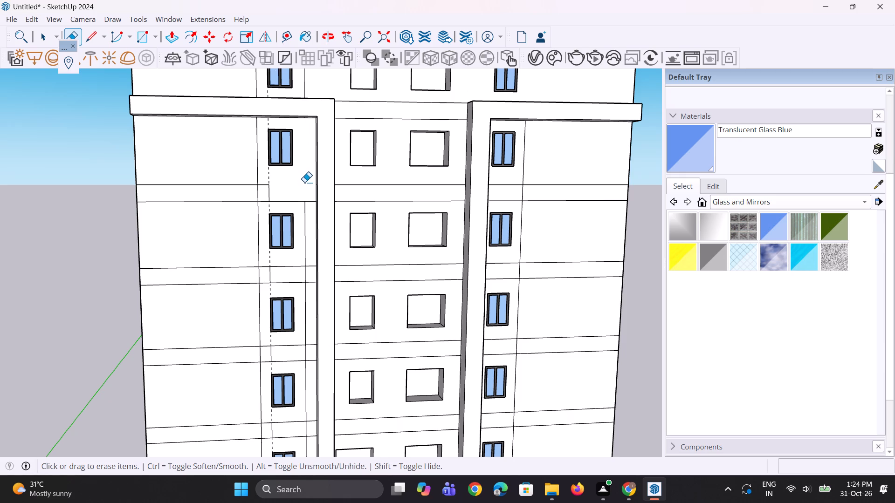
pyautogui.hotkey('ctrl', 'z')
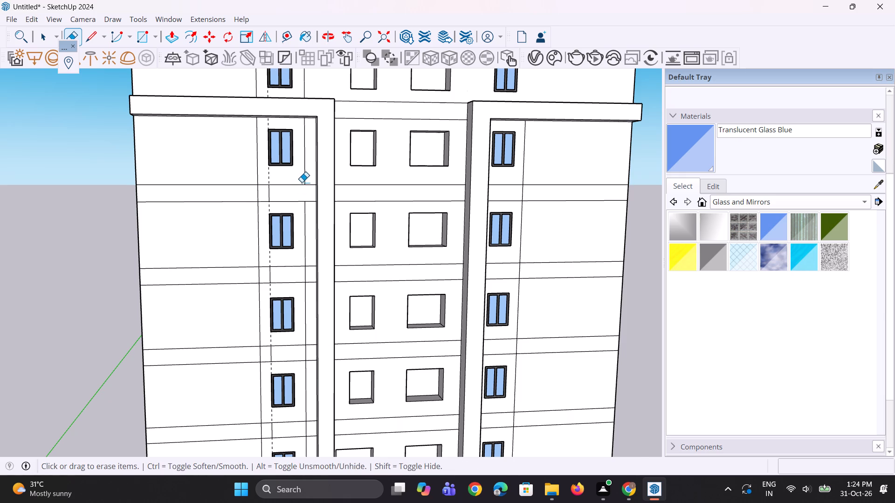
pyautogui.scroll(1, 302, 182)
pyautogui.click(306, 174)
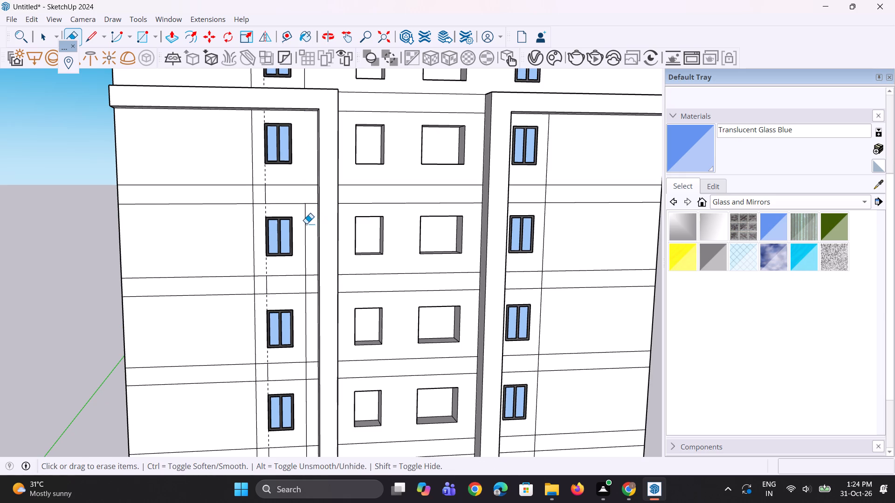
pyautogui.click(306, 224)
pyautogui.click(306, 311)
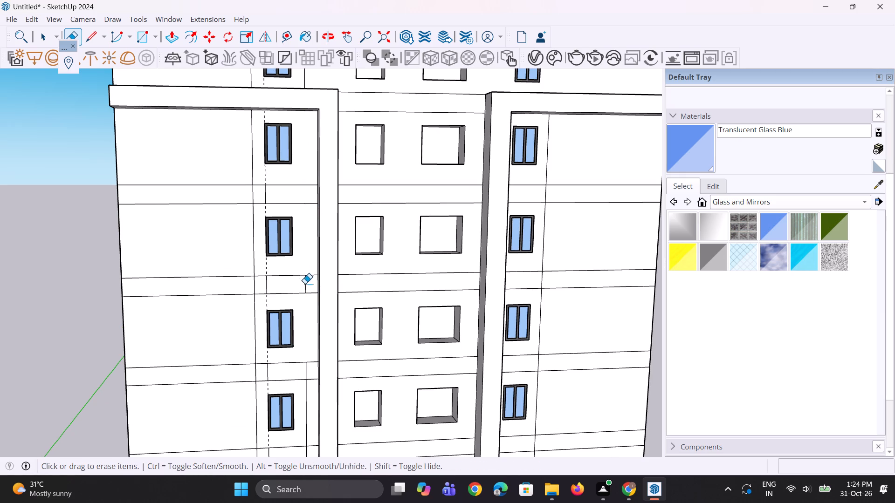
pyautogui.click(305, 284)
# Erase the remaining vertical edge segments beside the left post on the lower storeys, including those below the frame.
pyautogui.scroll(-2, 303, 231)
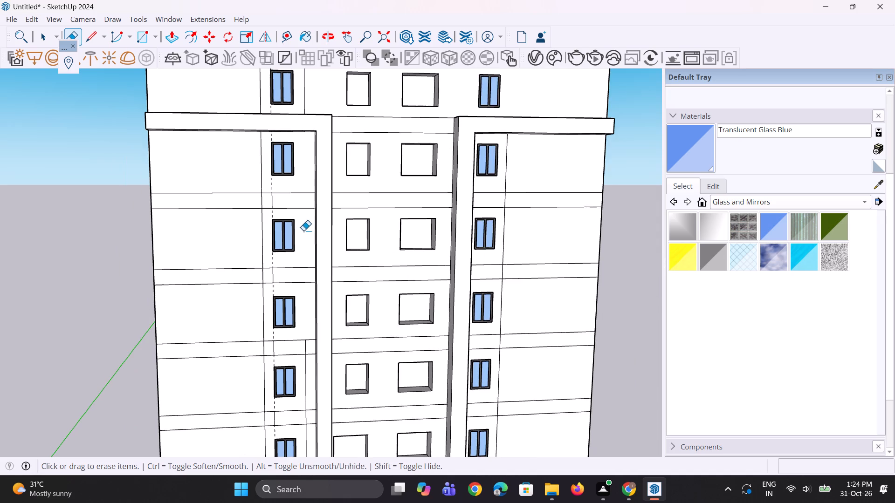
pyautogui.scroll(-4, 292, 206)
pyautogui.scroll(4, 331, 437)
pyautogui.scroll(5, 301, 322)
pyautogui.scroll(4, 277, 290)
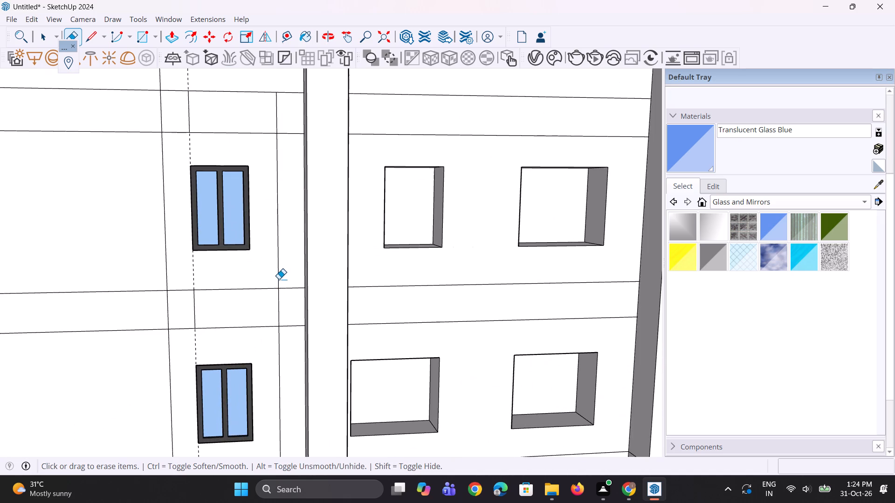
pyautogui.click(279, 277)
pyautogui.click(275, 110)
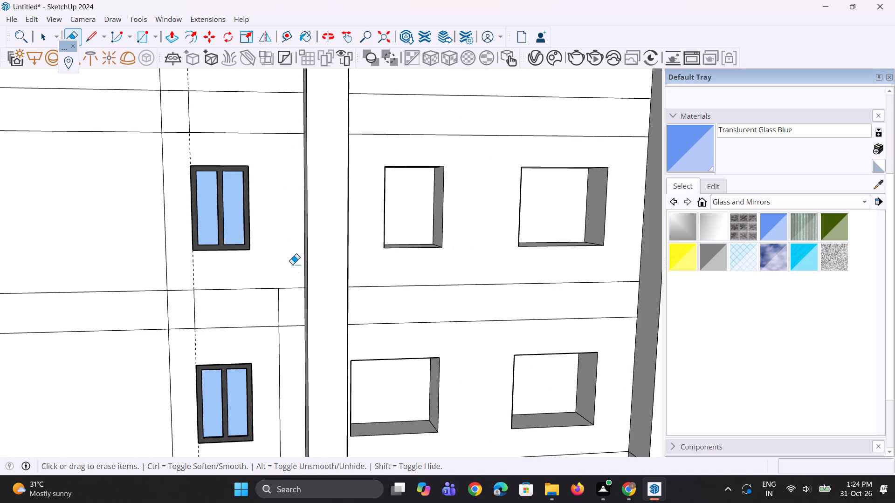
pyautogui.click(277, 306)
pyautogui.moveTo(283, 356); pyautogui.dragTo(277, 357)
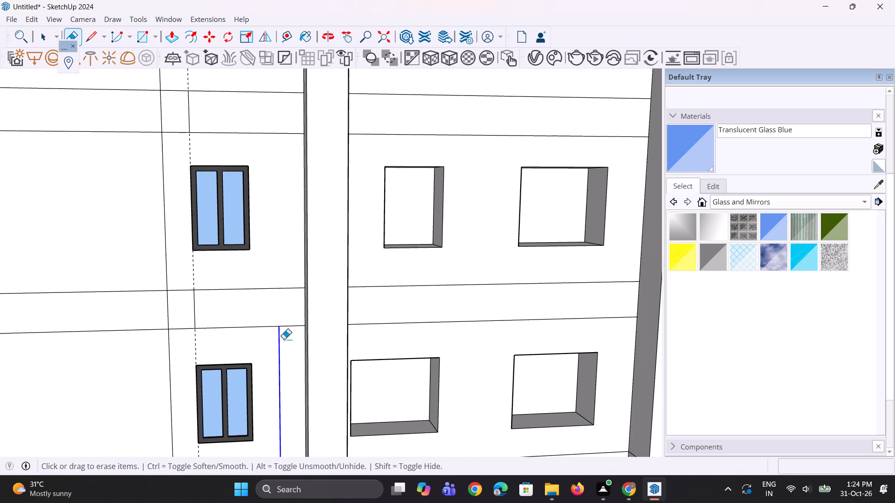
pyautogui.scroll(-11, 320, 229)
pyautogui.scroll(3, 311, 344)
pyautogui.click(317, 351)
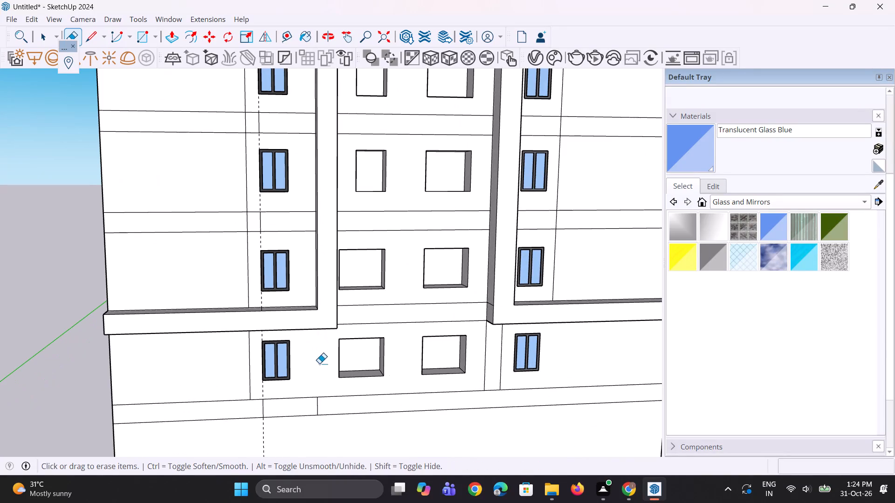
pyautogui.scroll(4, 312, 408)
pyautogui.click(321, 407)
# Pull the centre-facing side of the right frame's vertical post 11 11/16" toward the middle openings.
pyautogui.scroll(-11, 329, 405)
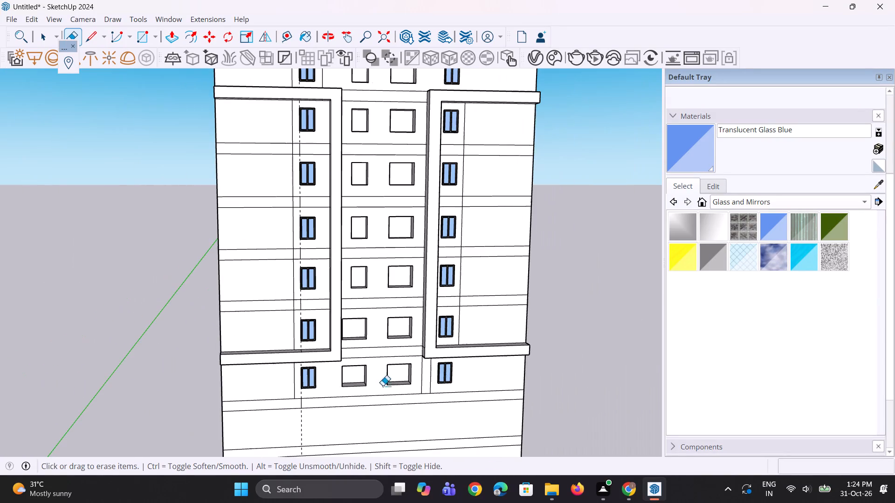
pyautogui.moveTo(456, 366); pyautogui.dragTo(499, 269, button='middle')
pyautogui.scroll(2, 421, 274)
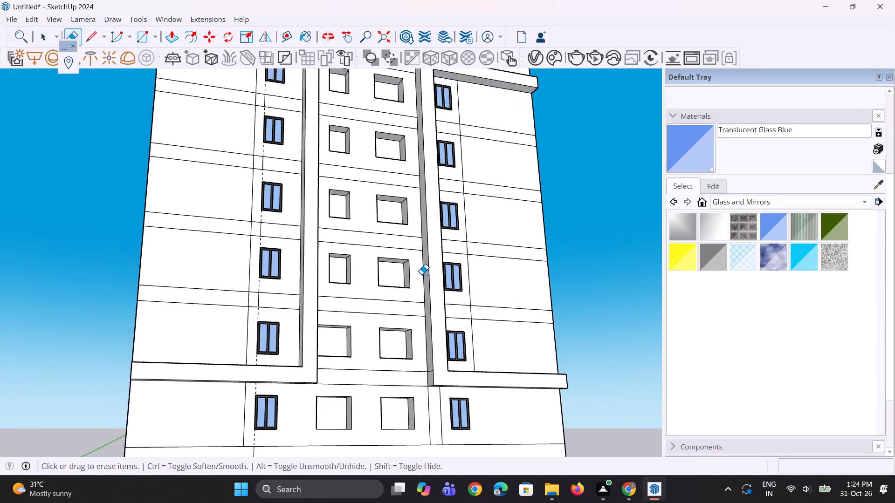
pyautogui.scroll(4, 421, 274)
pyautogui.press('p')
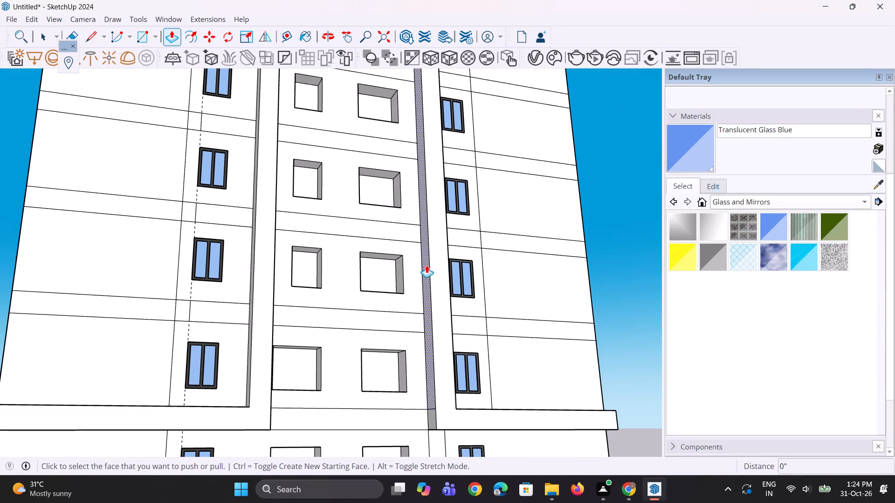
pyautogui.moveTo(427, 265); pyautogui.dragTo(423, 320, button='middle')
pyautogui.click(424, 299)
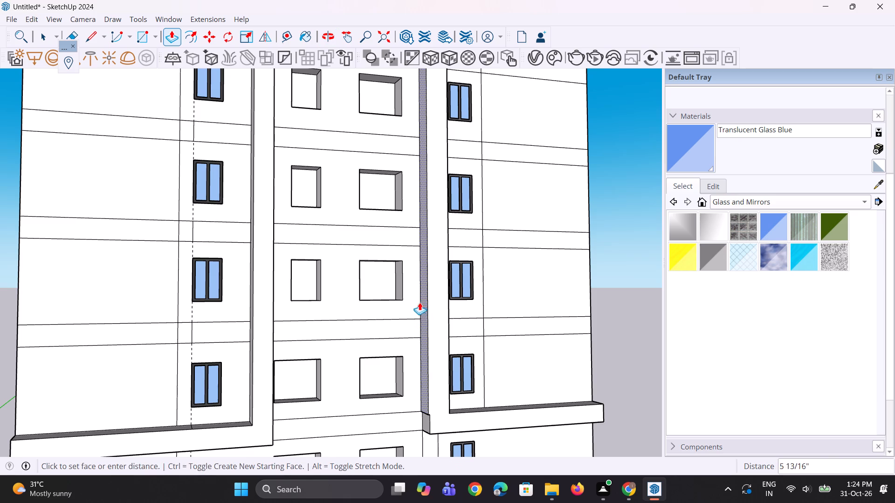
pyautogui.click(419, 303)
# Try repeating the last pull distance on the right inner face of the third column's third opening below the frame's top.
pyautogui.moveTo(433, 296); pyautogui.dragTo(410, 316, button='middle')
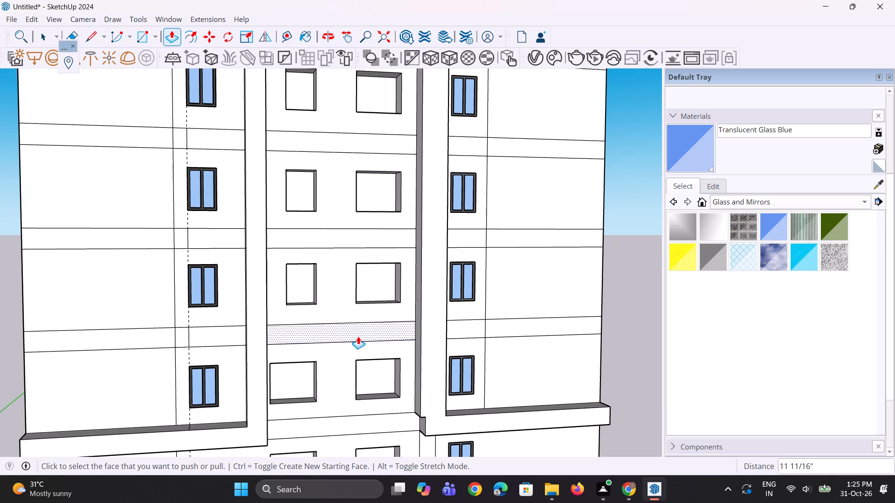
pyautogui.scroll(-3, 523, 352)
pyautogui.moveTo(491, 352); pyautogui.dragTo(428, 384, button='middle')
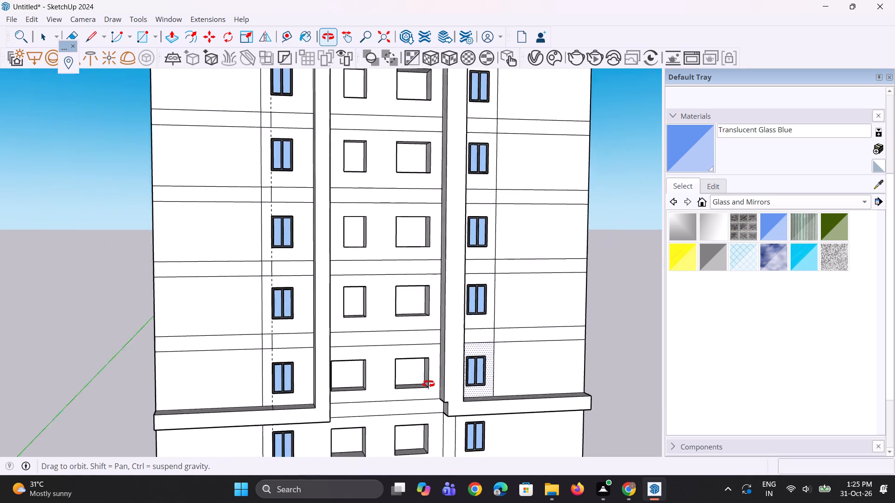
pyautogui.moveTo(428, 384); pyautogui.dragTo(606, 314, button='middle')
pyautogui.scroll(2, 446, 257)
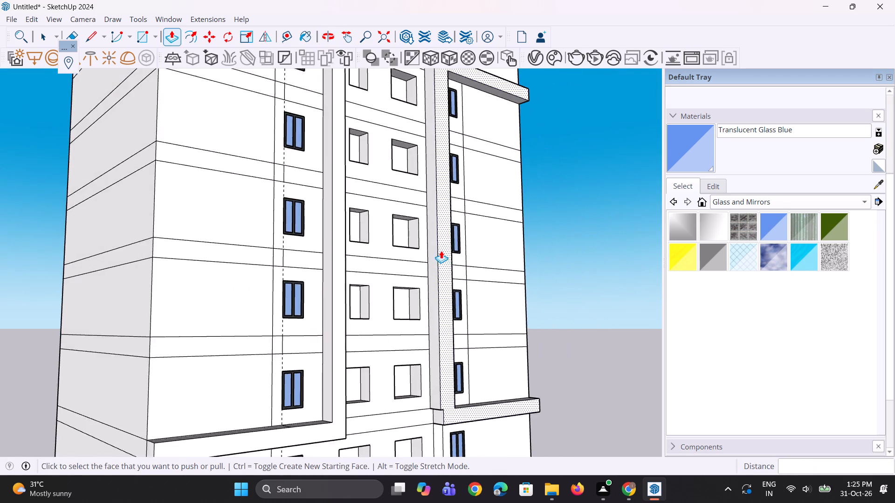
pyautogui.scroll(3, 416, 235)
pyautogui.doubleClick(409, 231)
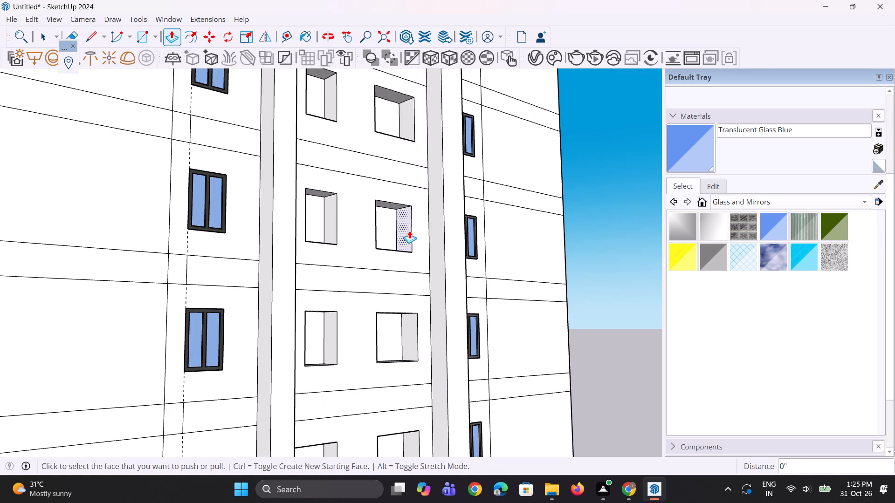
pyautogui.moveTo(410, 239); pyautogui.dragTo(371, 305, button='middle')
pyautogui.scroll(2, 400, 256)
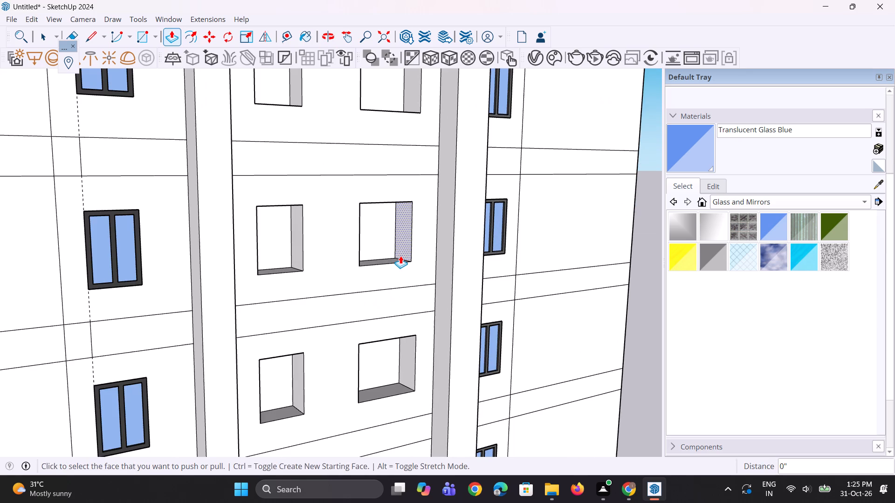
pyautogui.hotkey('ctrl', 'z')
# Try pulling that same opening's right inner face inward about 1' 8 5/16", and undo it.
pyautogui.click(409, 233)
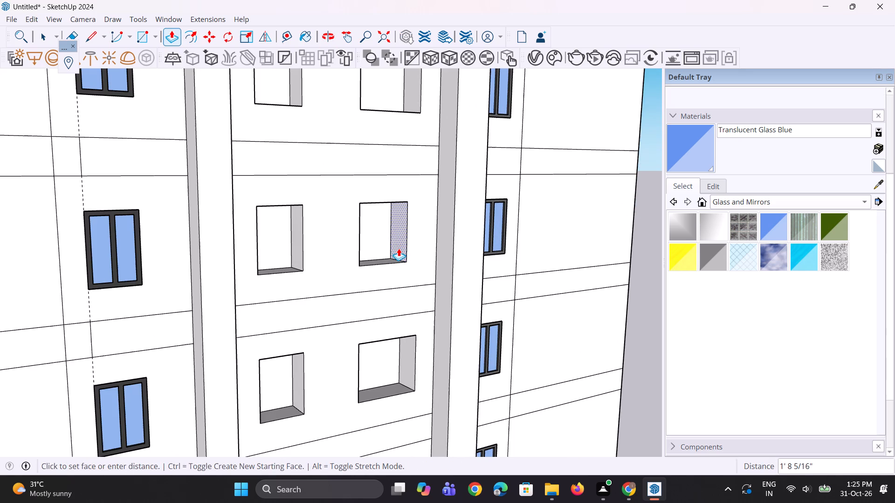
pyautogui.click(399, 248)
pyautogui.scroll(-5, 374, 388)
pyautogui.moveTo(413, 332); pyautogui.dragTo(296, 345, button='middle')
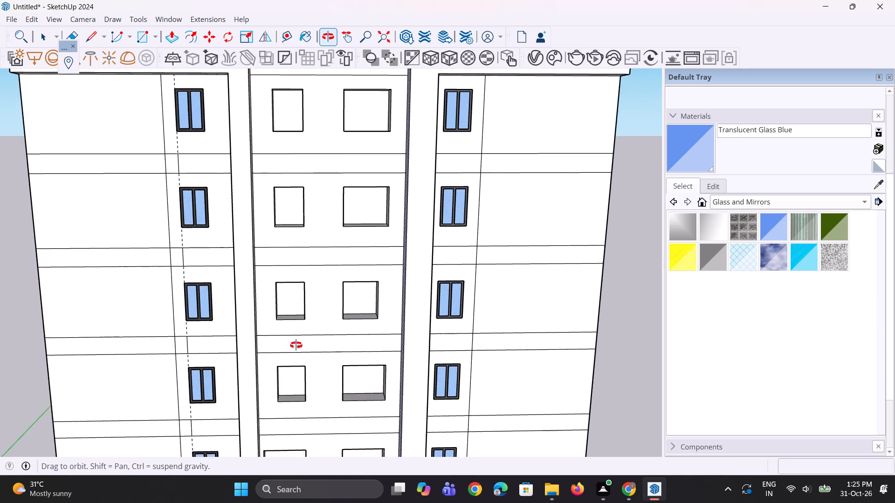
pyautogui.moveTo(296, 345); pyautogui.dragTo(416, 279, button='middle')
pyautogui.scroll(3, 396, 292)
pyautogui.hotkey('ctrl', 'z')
# Pull the right inner face of the third column's third opening below the frame's top inward 2' 5 3/4".
pyautogui.keyDown('ctrl'); pyautogui.scroll(2, 396, 291); pyautogui.keyUp('ctrl')
pyautogui.click(396, 290)
pyautogui.click(379, 298)
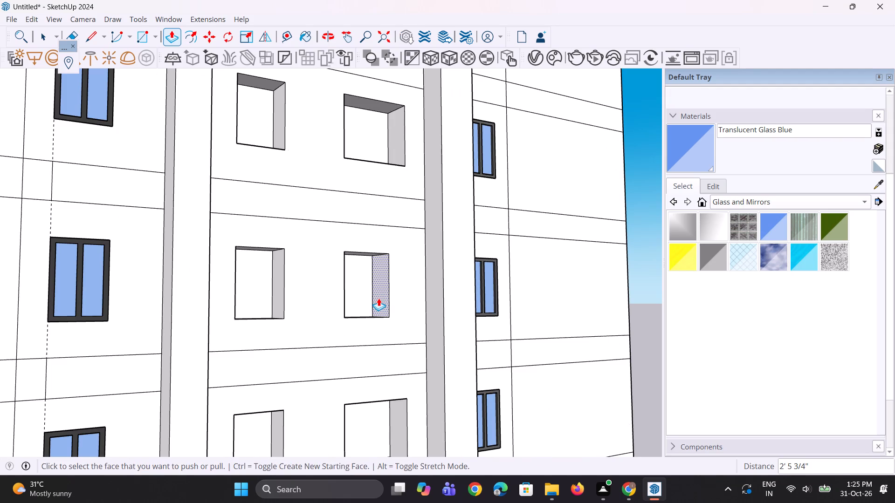
# Repeat the 2' 5 3/4" inward pull on the right inner faces of the third column's second and first openings below the frame's top and its top-storey opening.
pyautogui.moveTo(396, 307); pyautogui.dragTo(304, 360, button='middle')
pyautogui.scroll(2, 417, 121)
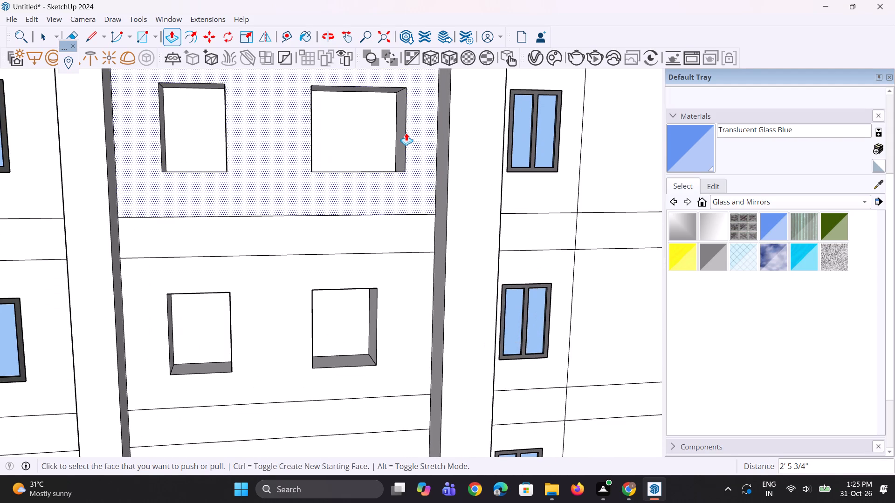
pyautogui.doubleClick(402, 134)
pyautogui.scroll(-8, 396, 336)
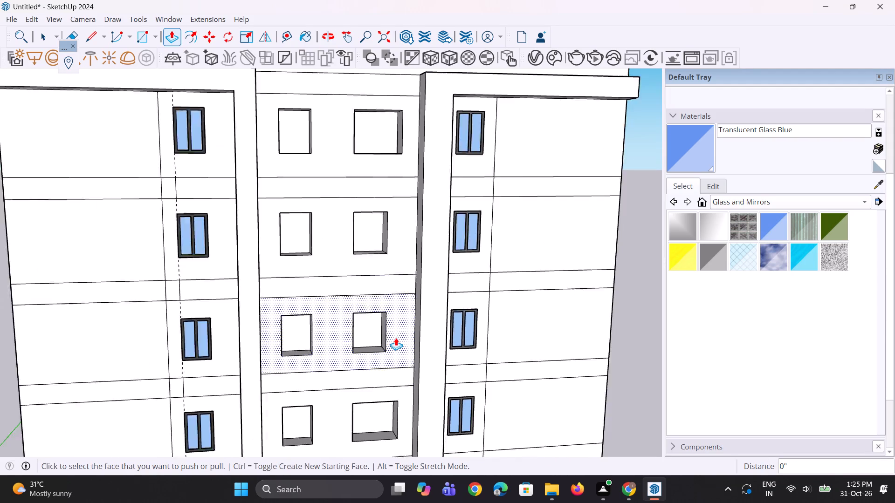
pyautogui.scroll(-1, 396, 338)
pyautogui.scroll(4, 425, 178)
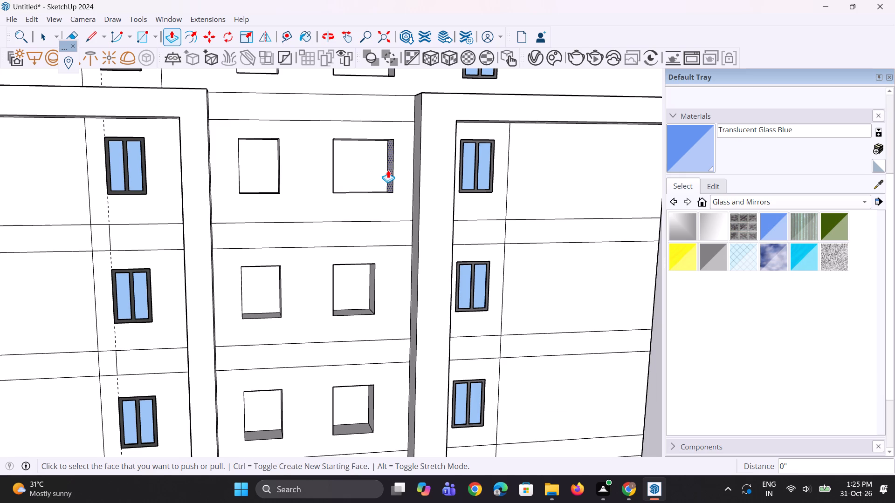
pyautogui.click(388, 170)
pyautogui.click(388, 170)
pyautogui.scroll(1, 395, 237)
pyautogui.scroll(-5, 397, 248)
pyautogui.scroll(3, 387, 119)
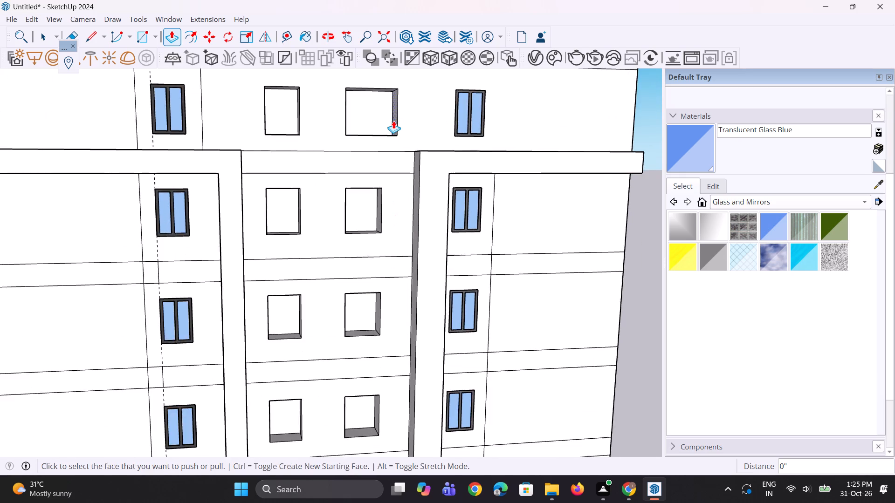
pyautogui.doubleClick(393, 121)
# Repeat the 2' 5 3/4" inward pull on the right inner face of the third column's opening below the frame's bottom bar.
pyautogui.scroll(-12, 393, 117)
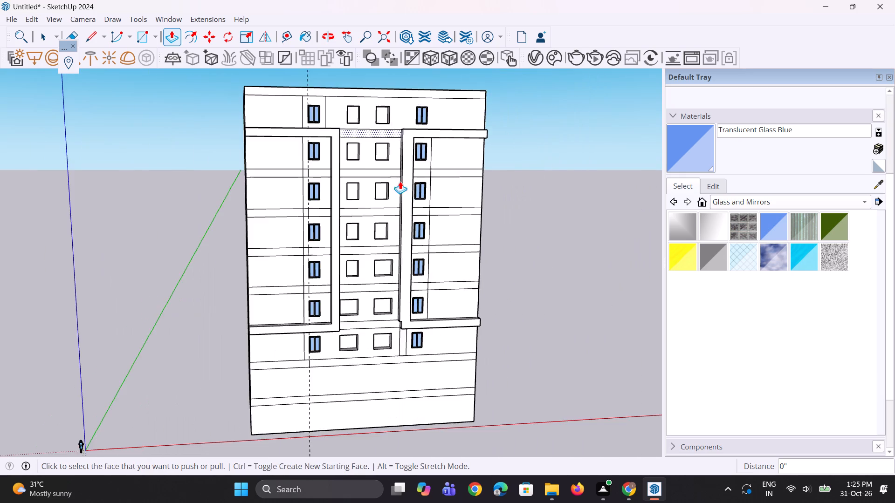
pyautogui.scroll(13, 400, 339)
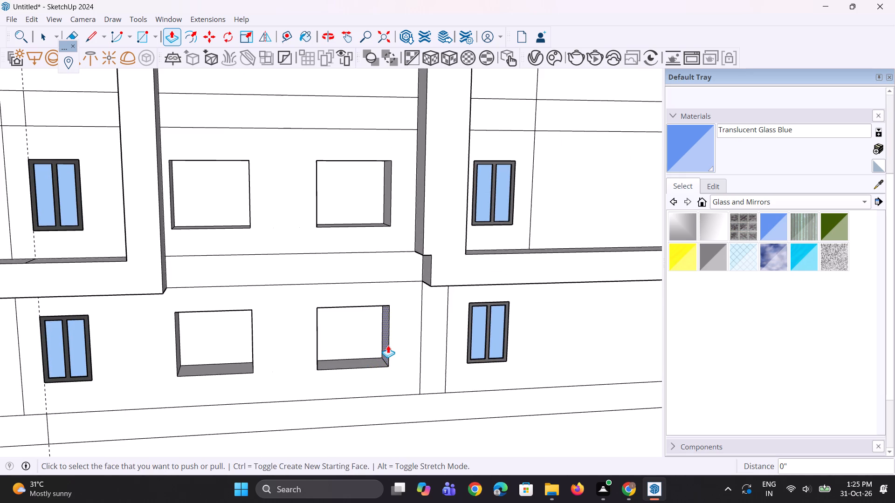
pyautogui.doubleClick(384, 342)
# Pull the centre-facing side of the right frame's vertical post about 8 1/4" toward the middle openings.
pyautogui.middleClick(402, 340)
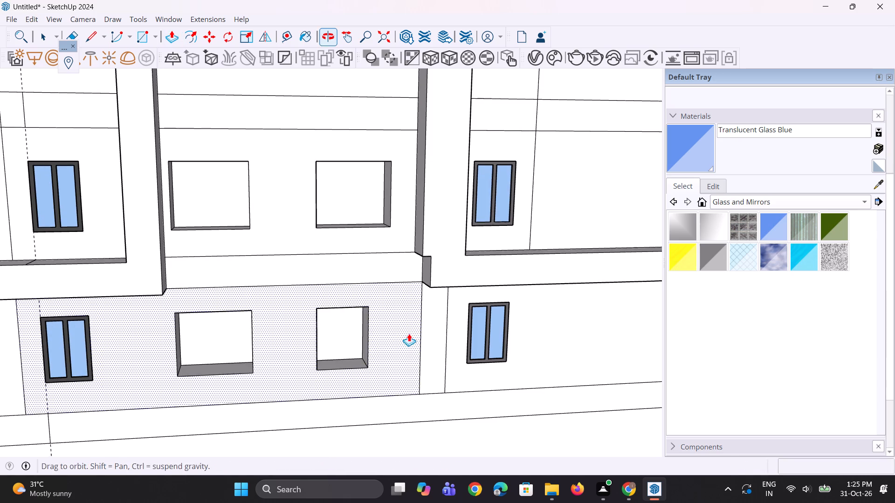
pyautogui.scroll(2, 438, 224)
pyautogui.click(416, 212)
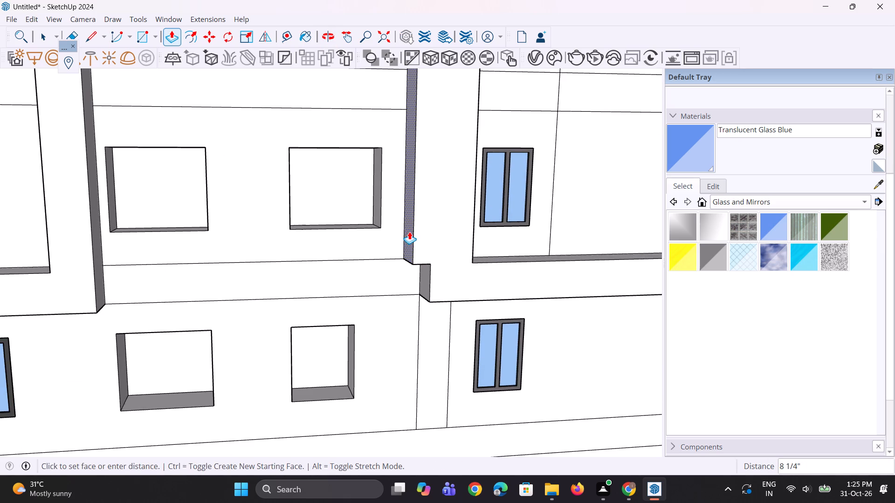
pyautogui.click(409, 231)
# Pull the stepped-back face at that post's lower corner by the same distance, plus 11 11/16", making it flush with the post's side.
pyautogui.moveTo(440, 295); pyautogui.dragTo(441, 223, button='middle')
pyautogui.scroll(1, 429, 270)
pyautogui.doubleClick(425, 273)
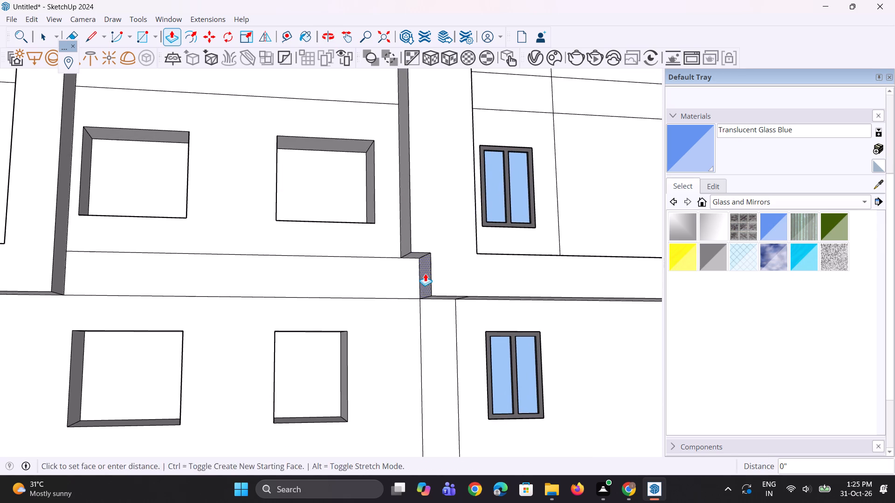
pyautogui.click(413, 274)
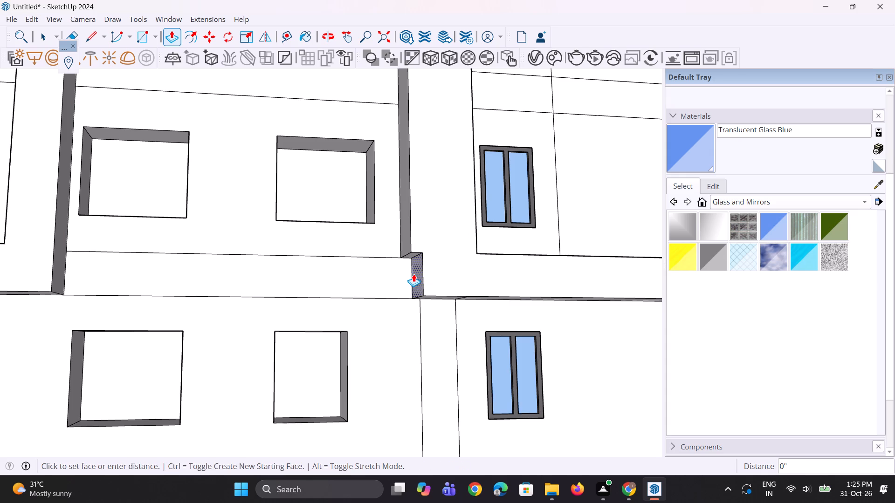
pyautogui.click(402, 227)
# Narrow the right frame's post by pushing its window-facing side 2' 9 3/8" toward the centre of the facade.
pyautogui.moveTo(443, 262); pyautogui.dragTo(344, 333, button='middle')
pyautogui.scroll(-4, 412, 287)
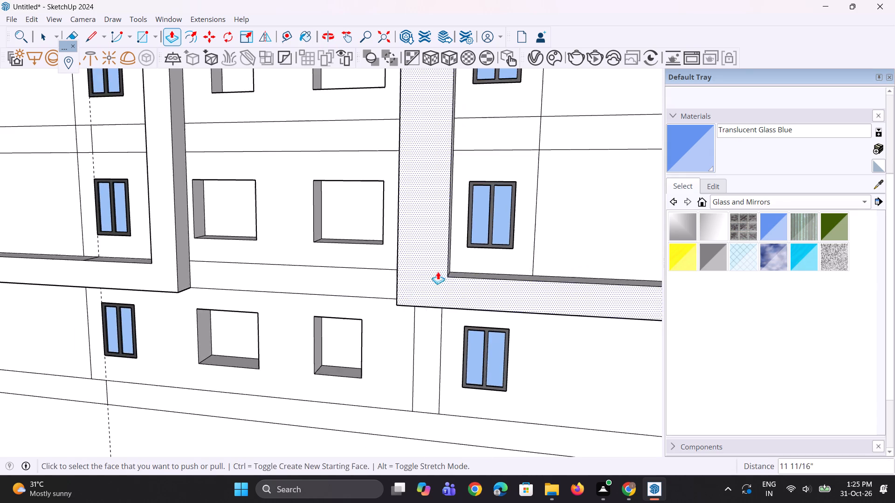
pyautogui.moveTo(446, 265); pyautogui.dragTo(396, 299, button='middle')
pyautogui.scroll(3, 420, 281)
pyautogui.click(436, 280)
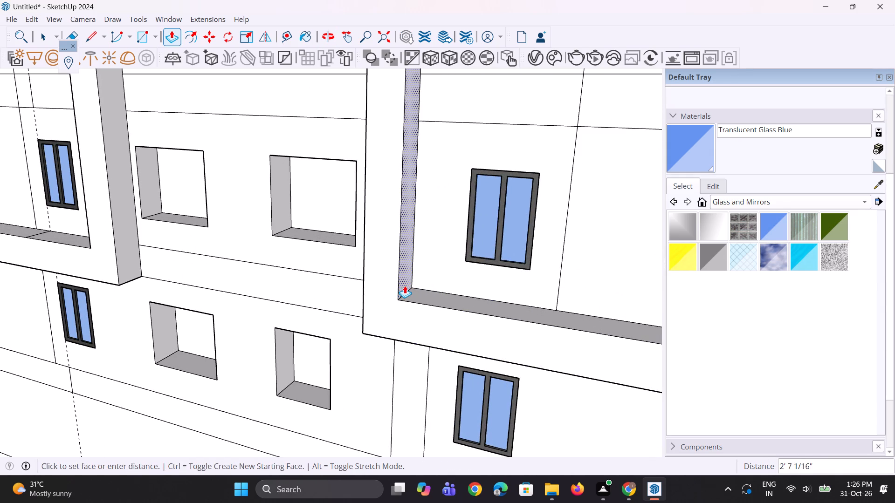
pyautogui.click(402, 286)
# Push the window-facing side of the right frame's post a further 3 3/8" toward the centre.
pyautogui.moveTo(400, 330); pyautogui.dragTo(471, 330, button='middle')
pyautogui.scroll(-5, 482, 326)
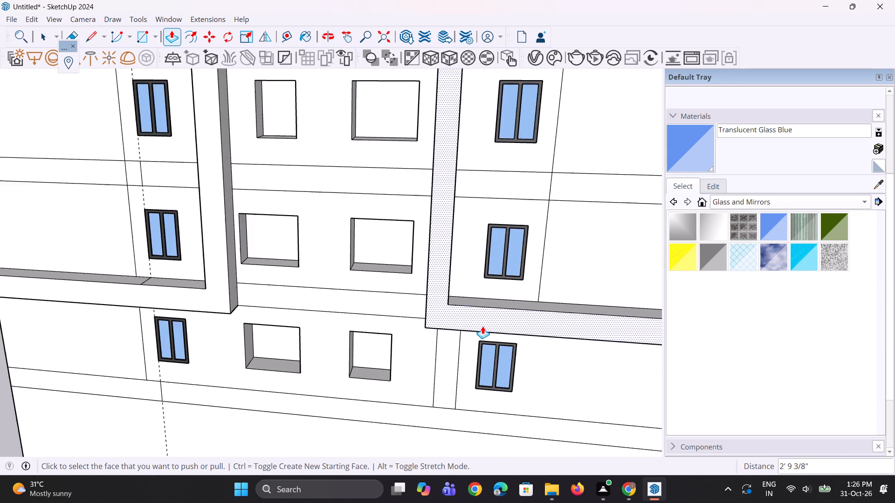
pyautogui.scroll(-5, 482, 326)
pyautogui.moveTo(482, 291); pyautogui.dragTo(412, 227, button='middle')
pyautogui.scroll(4, 452, 291)
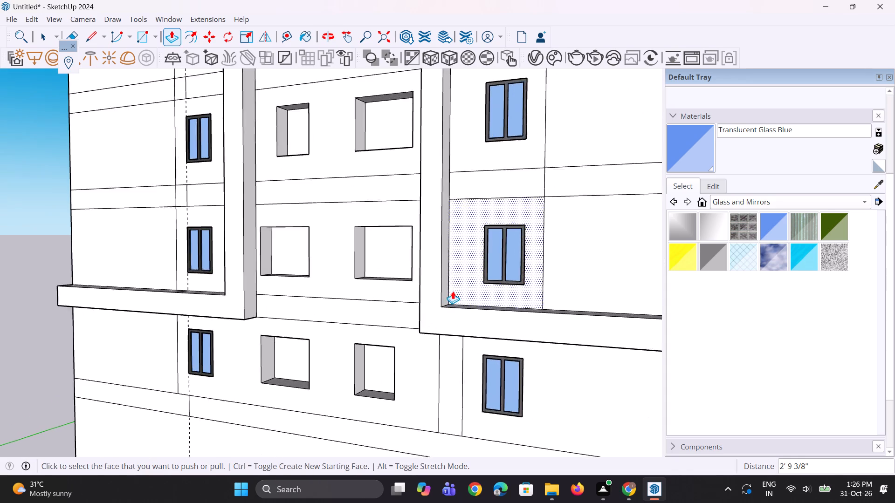
pyautogui.scroll(1, 453, 291)
pyautogui.click(442, 279)
pyautogui.click(440, 279)
# Push the centre-facing side of the left frame's vertical post back 9 1/16", away from the middle openings.
pyautogui.moveTo(415, 325); pyautogui.dragTo(523, 331, button='middle')
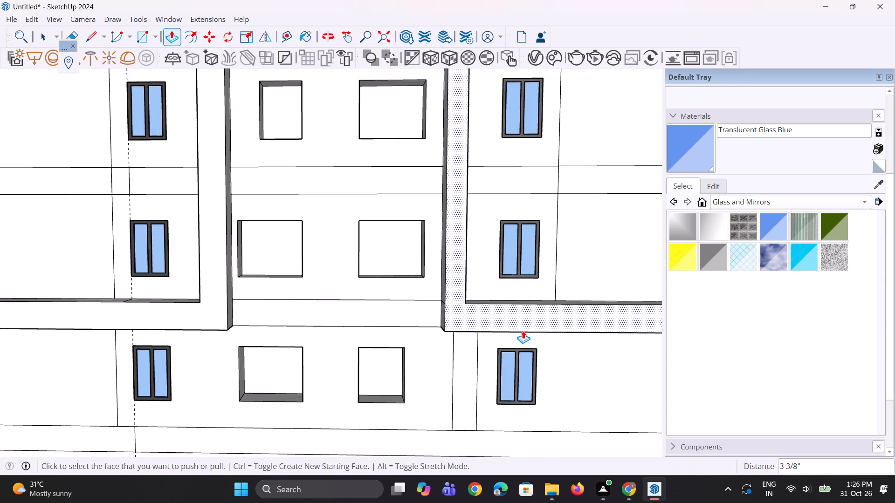
pyautogui.scroll(-4, 512, 351)
pyautogui.moveTo(360, 353); pyautogui.dragTo(341, 322, button='middle')
pyautogui.scroll(6, 308, 311)
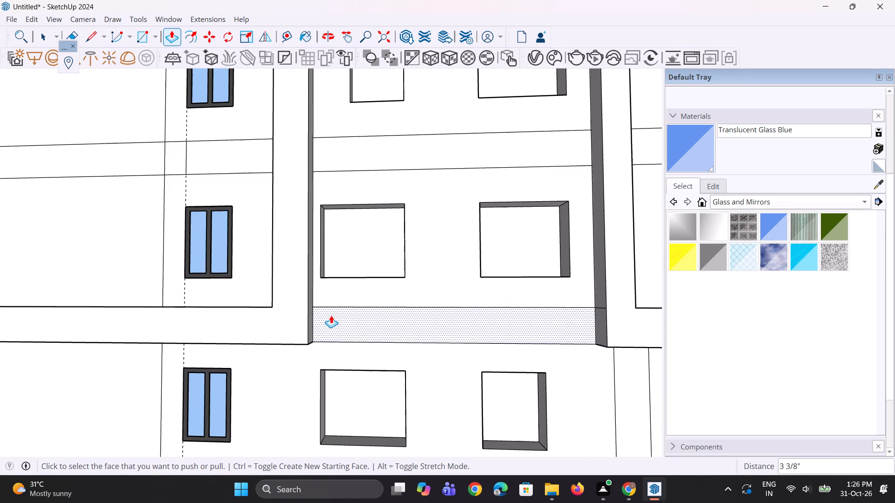
pyautogui.moveTo(325, 319); pyautogui.dragTo(305, 321, button='middle')
pyautogui.click(307, 321)
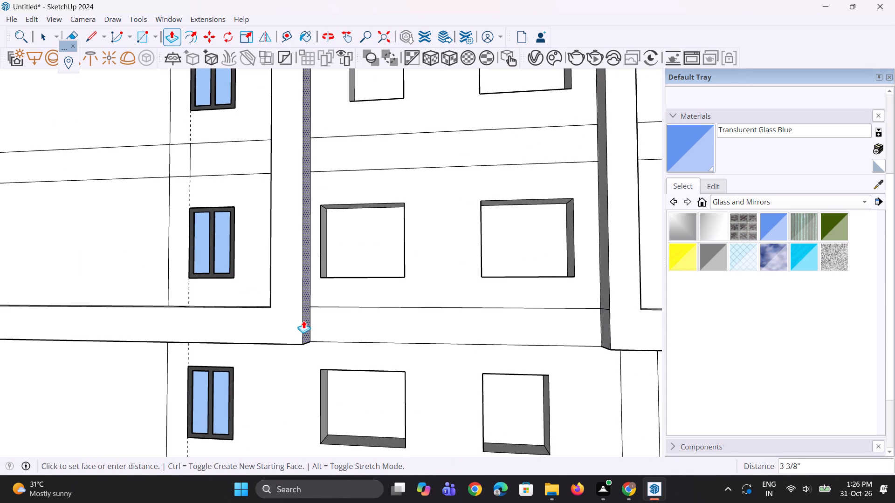
pyautogui.click(300, 320)
# Pull the left inner face of the second column's lowest opening inside the frame inward 3' 7/8", aligned with the opening above.
pyautogui.moveTo(330, 349); pyautogui.dragTo(358, 365, button='middle')
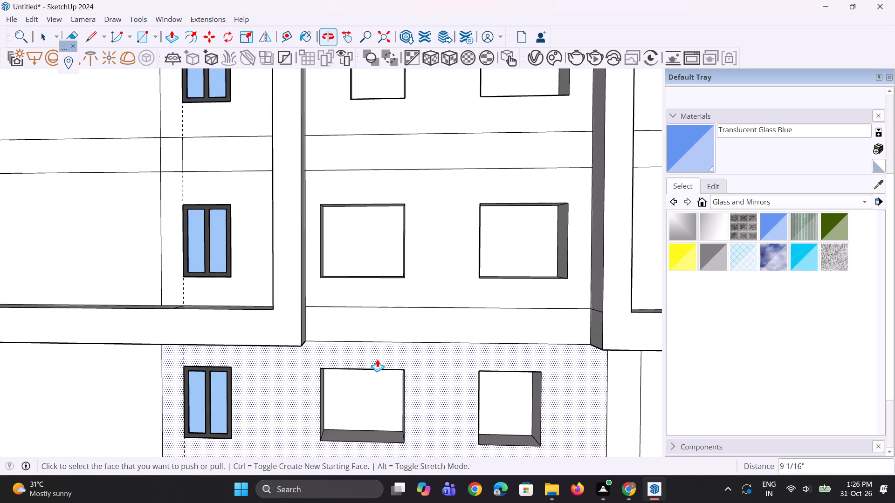
pyautogui.scroll(-10, 377, 359)
pyautogui.moveTo(372, 344); pyautogui.dragTo(288, 333, button='middle')
pyautogui.scroll(3, 348, 297)
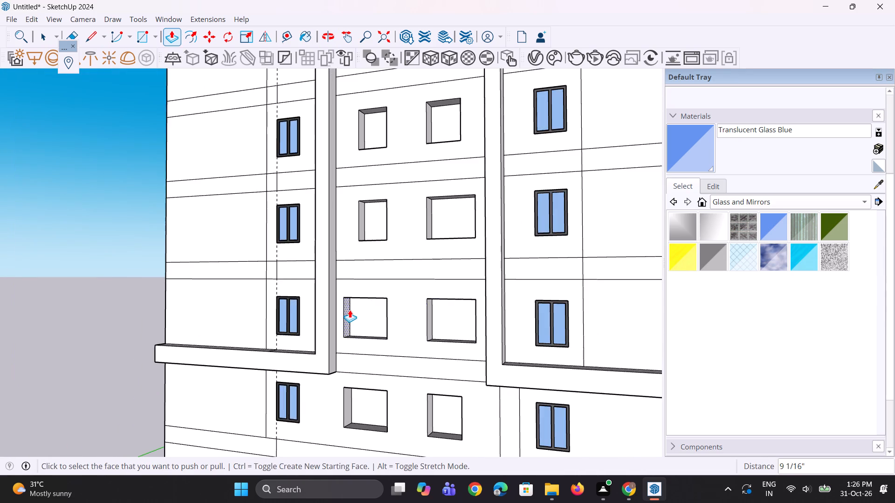
pyautogui.scroll(2, 350, 310)
pyautogui.click(345, 319)
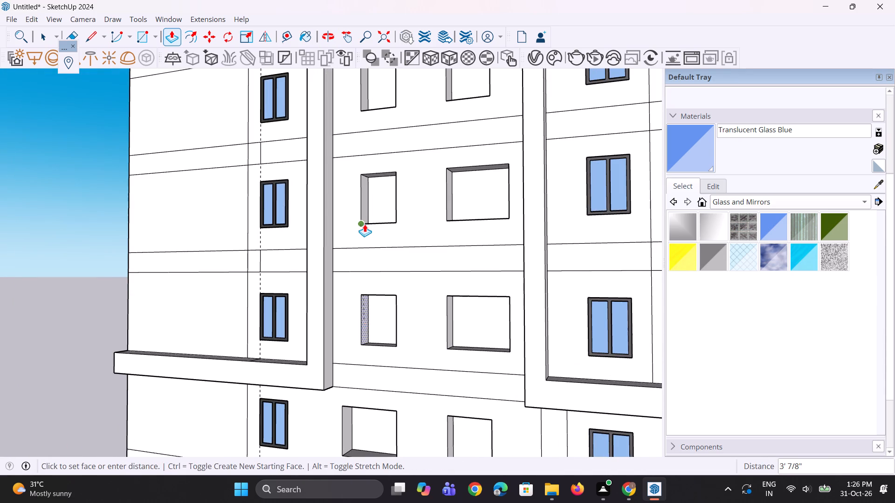
pyautogui.click(365, 224)
# Adjust the centre-facing side of the left frame's vertical post by 3 3/8".
pyautogui.moveTo(371, 312); pyautogui.dragTo(482, 299, button='middle')
pyautogui.moveTo(347, 350); pyautogui.dragTo(242, 365, button='middle')
pyautogui.scroll(2, 290, 378)
pyautogui.click(312, 368)
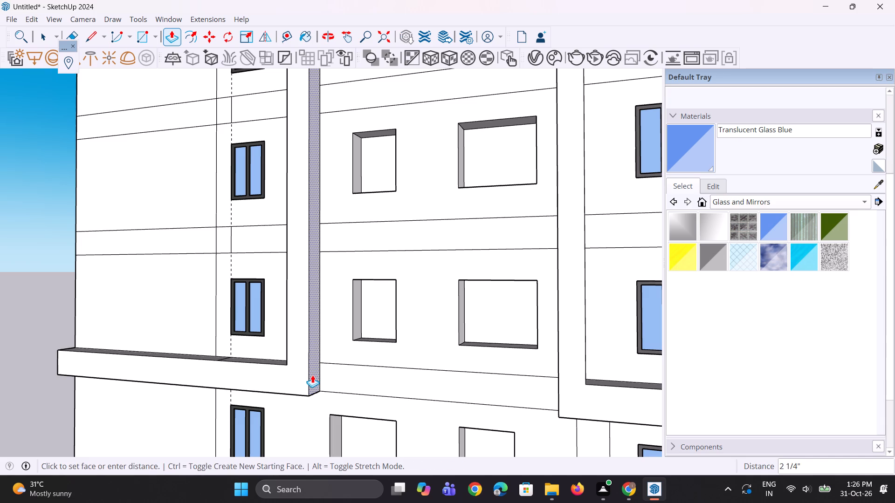
pyautogui.click(313, 378)
# Pull the right inner faces of the third column's two lowest openings inside the frame inward 2' 5 3/4", aligned with those above.
pyautogui.scroll(1, 332, 392)
pyautogui.moveTo(332, 392); pyautogui.dragTo(378, 391, button='middle')
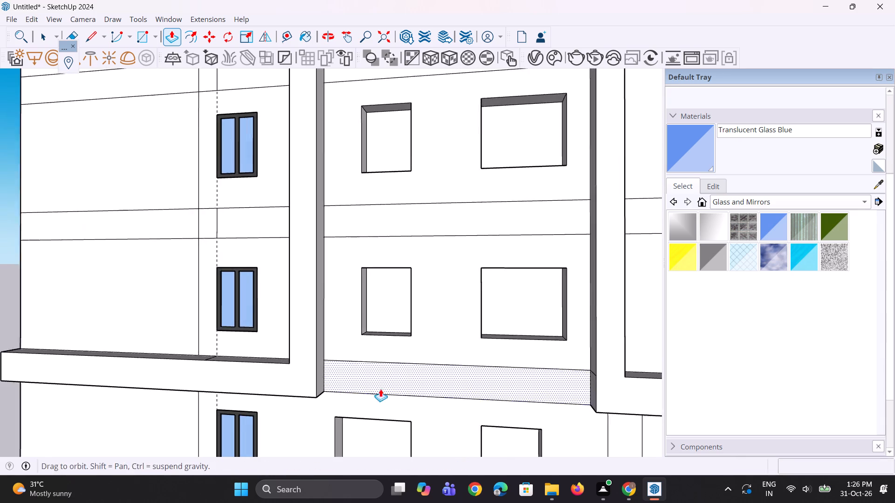
pyautogui.scroll(-11, 378, 377)
pyautogui.moveTo(372, 372); pyautogui.dragTo(415, 317, button='middle')
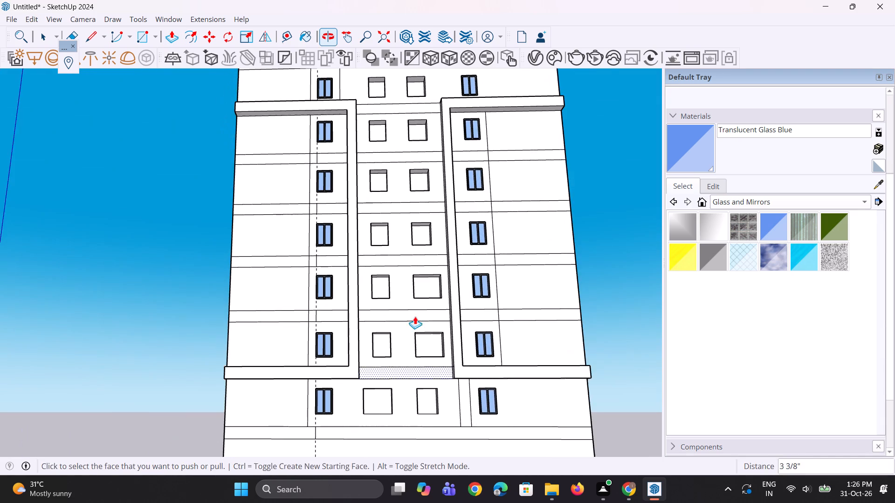
pyautogui.scroll(9, 426, 303)
pyautogui.click(450, 280)
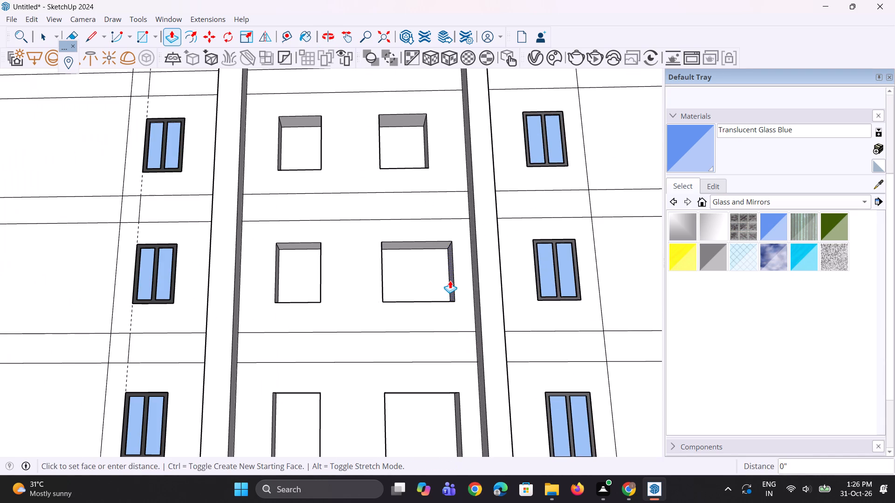
pyautogui.click(425, 164)
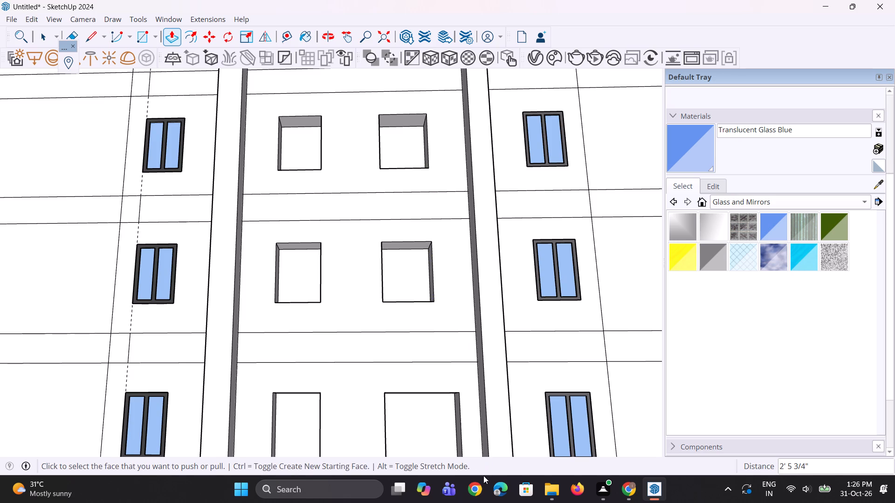
pyautogui.doubleClick(458, 415)
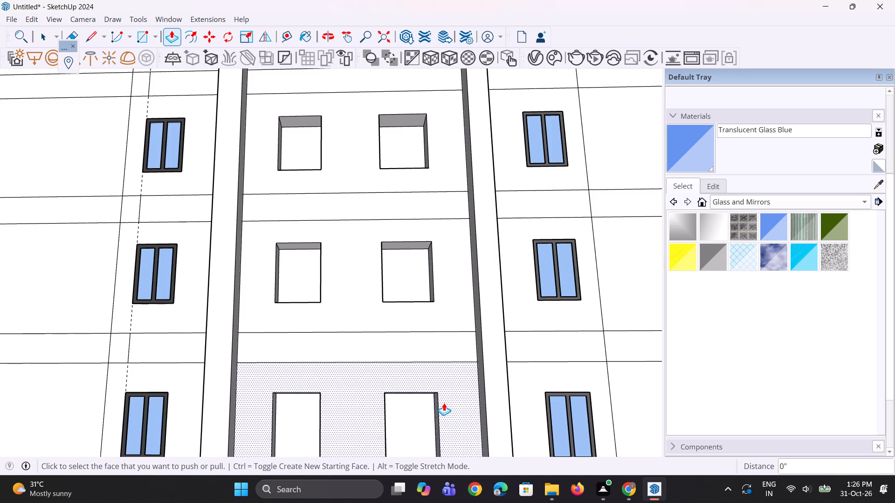
# Pull the left inner face of the second column's opening below the frame inward 3' 7/8", aligned with the opening above.
pyautogui.scroll(-16, 403, 322)
pyautogui.scroll(1, 425, 380)
pyautogui.moveTo(425, 380); pyautogui.dragTo(431, 428, button='middle')
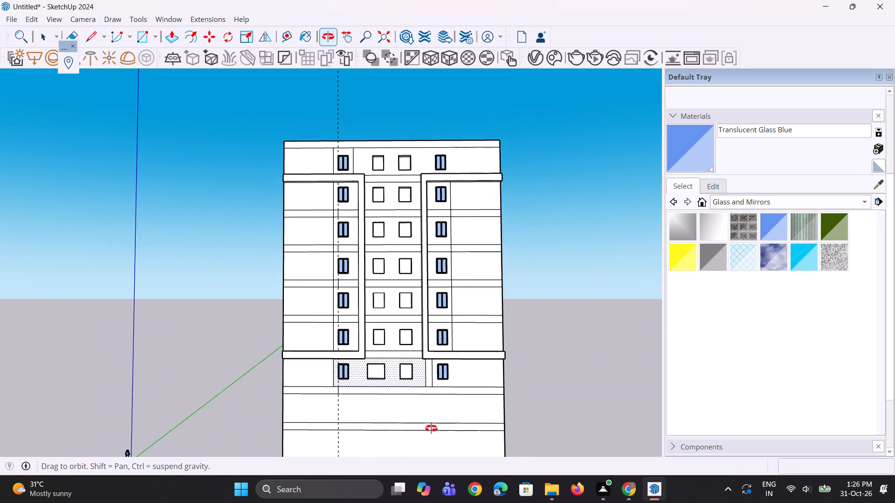
pyautogui.moveTo(431, 428); pyautogui.dragTo(416, 455, button='middle')
pyautogui.scroll(1, 380, 382)
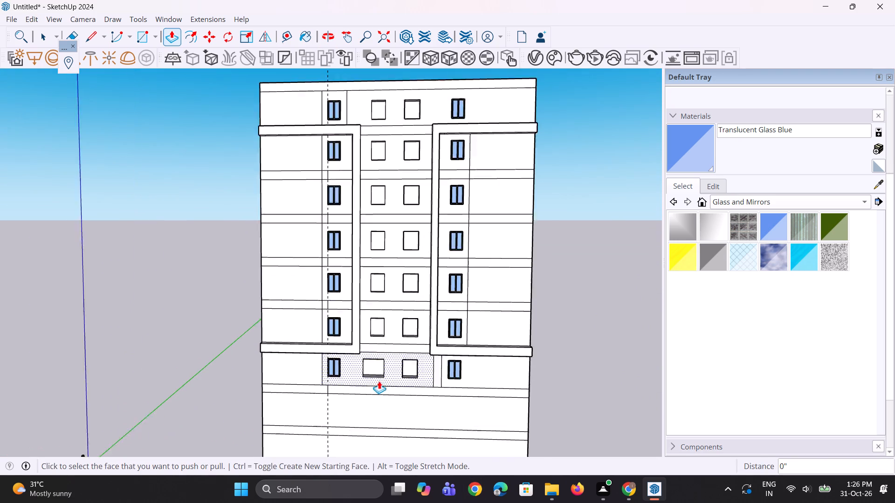
pyautogui.scroll(4, 379, 381)
pyautogui.moveTo(368, 369); pyautogui.dragTo(291, 374, button='middle')
pyautogui.scroll(3, 378, 392)
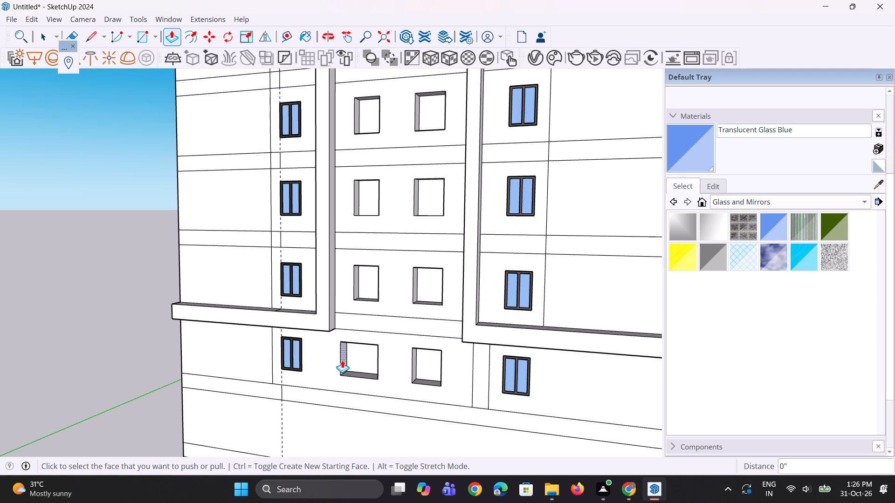
pyautogui.click(342, 360)
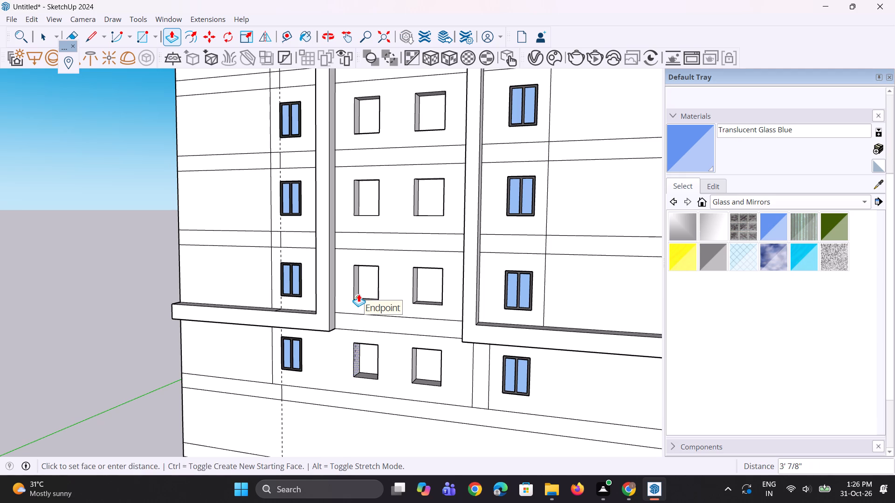
pyautogui.click(358, 294)
# Inspect the facade as a whole and up close, checking the alignment of the middle openings and the frame posts.
pyautogui.scroll(-2, 463, 374)
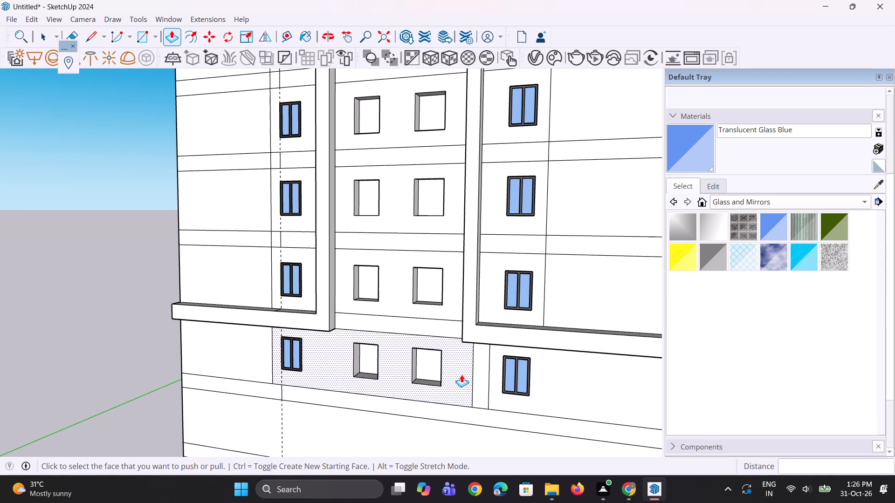
pyautogui.scroll(-4, 461, 374)
pyautogui.moveTo(427, 387); pyautogui.dragTo(484, 359, button='middle')
pyautogui.scroll(-5, 469, 380)
pyautogui.moveTo(458, 382); pyautogui.dragTo(478, 367, button='middle')
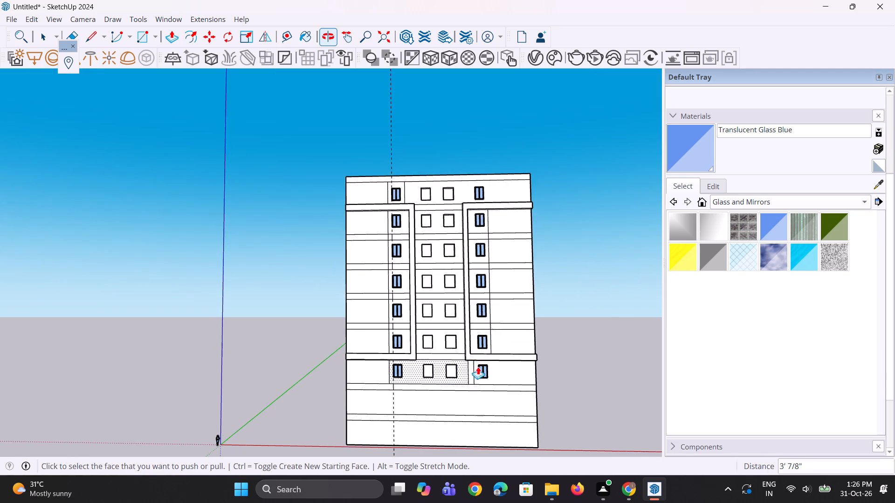
pyautogui.scroll(9, 429, 296)
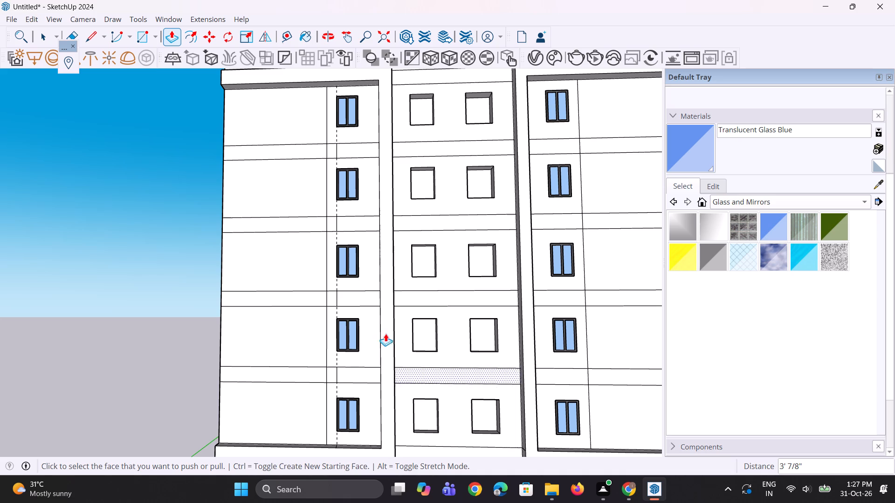
pyautogui.scroll(-4, 420, 334)
pyautogui.moveTo(410, 332); pyautogui.dragTo(404, 343, button='middle')
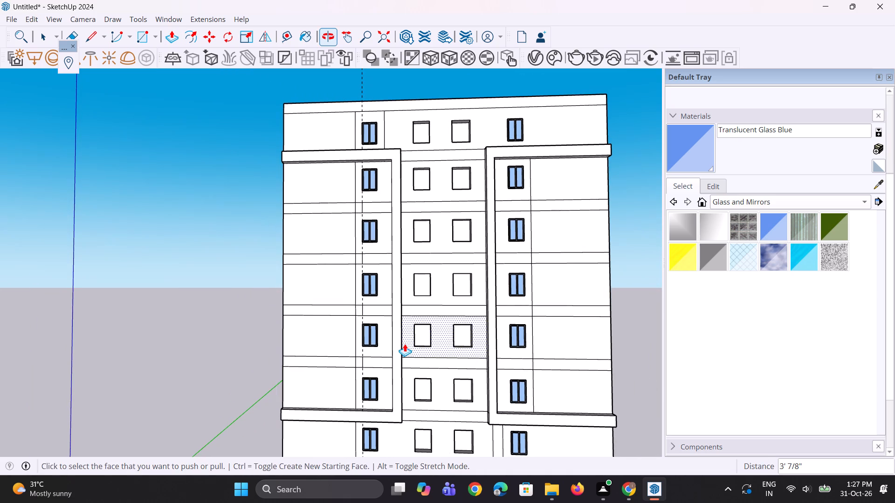
pyautogui.scroll(2, 377, 373)
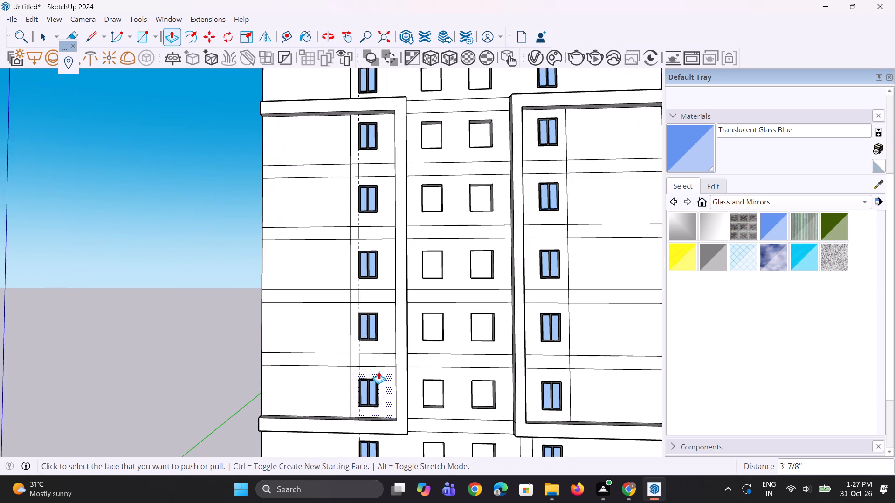
# Pull the side of the left frame's vertical post that faces the frame's interior outward, away from the middle openings.
pyautogui.moveTo(379, 371); pyautogui.dragTo(468, 347, button='middle')
pyautogui.scroll(2, 398, 376)
pyautogui.click(398, 376)
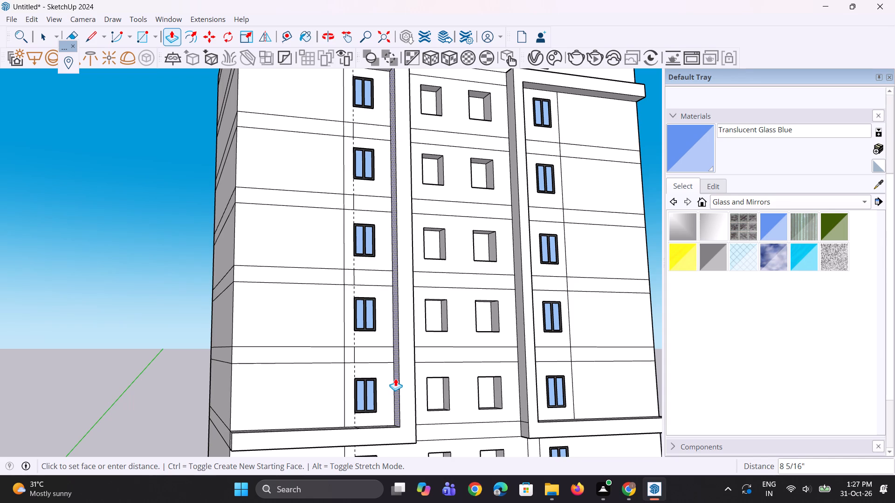
pyautogui.click(393, 379)
# Push the centre-facing side of the left frame's vertical post in by 10 3/16".
pyautogui.moveTo(434, 367); pyautogui.dragTo(241, 389, button='middle')
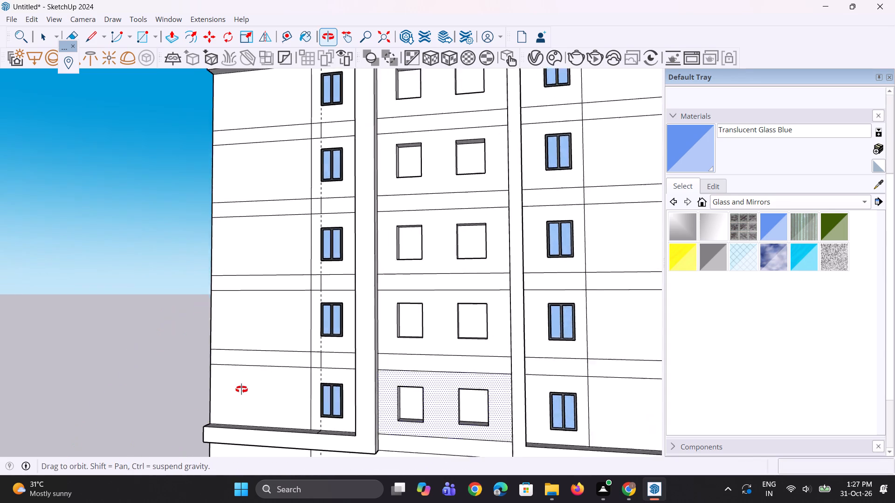
pyautogui.moveTo(241, 389); pyautogui.dragTo(240, 389, button='middle')
pyautogui.scroll(4, 322, 394)
pyautogui.click(361, 394)
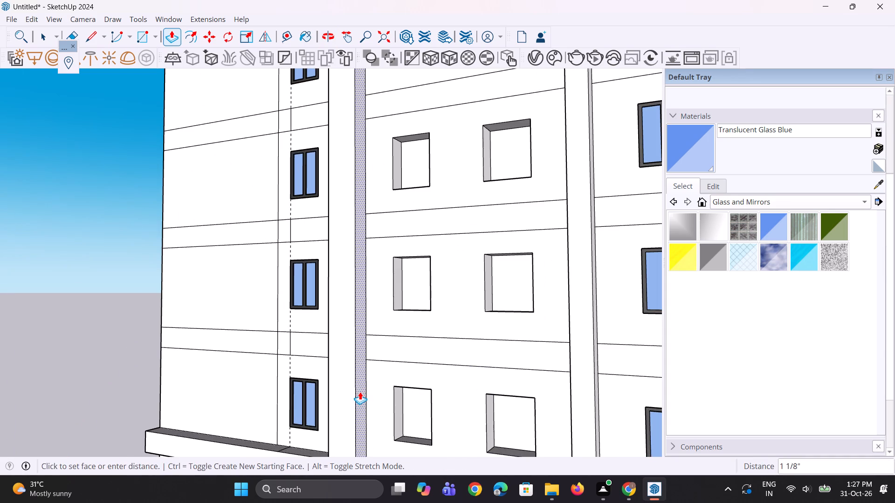
pyautogui.click(355, 390)
# Examine the spacing between the two middle columns of openings and the adjacent frame posts.
pyautogui.scroll(-4, 381, 385)
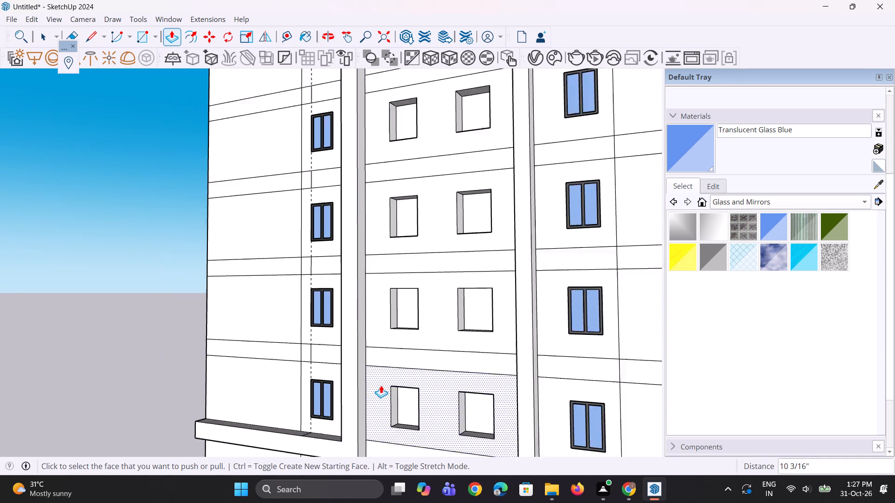
pyautogui.moveTo(502, 385); pyautogui.dragTo(515, 390, button='middle')
pyautogui.scroll(-6, 515, 389)
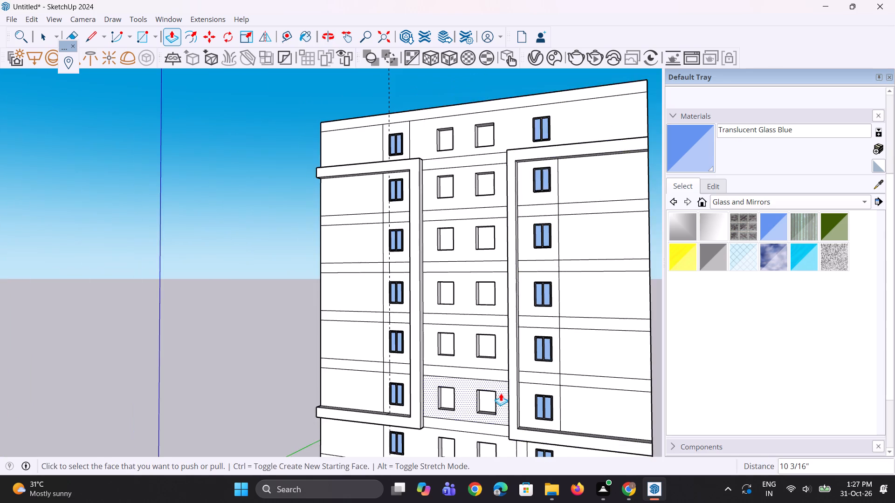
pyautogui.moveTo(501, 393); pyautogui.dragTo(580, 403, button='middle')
pyautogui.scroll(3, 531, 263)
pyautogui.scroll(6, 429, 267)
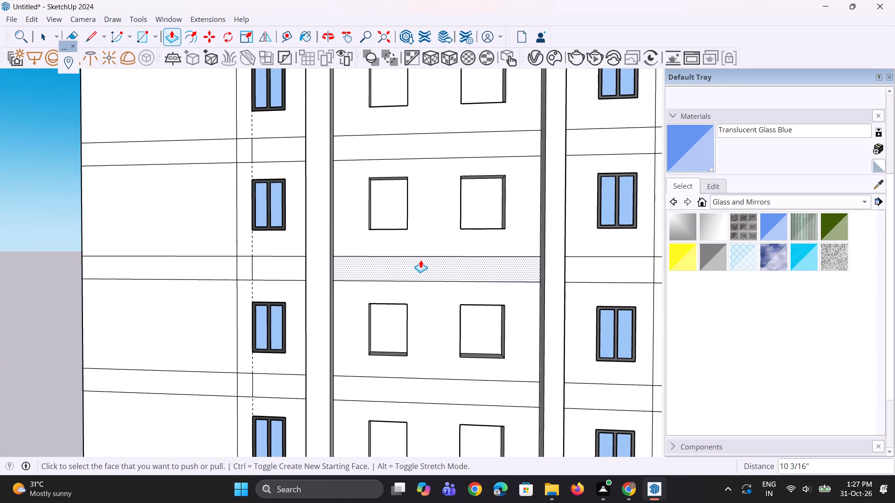
pyautogui.scroll(-1, 420, 261)
pyautogui.moveTo(407, 265); pyautogui.dragTo(418, 268, button='middle')
pyautogui.scroll(-4, 379, 328)
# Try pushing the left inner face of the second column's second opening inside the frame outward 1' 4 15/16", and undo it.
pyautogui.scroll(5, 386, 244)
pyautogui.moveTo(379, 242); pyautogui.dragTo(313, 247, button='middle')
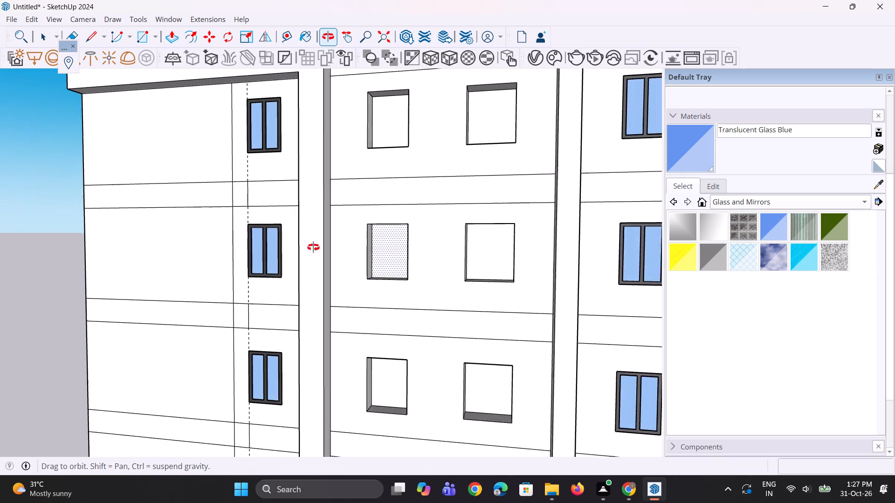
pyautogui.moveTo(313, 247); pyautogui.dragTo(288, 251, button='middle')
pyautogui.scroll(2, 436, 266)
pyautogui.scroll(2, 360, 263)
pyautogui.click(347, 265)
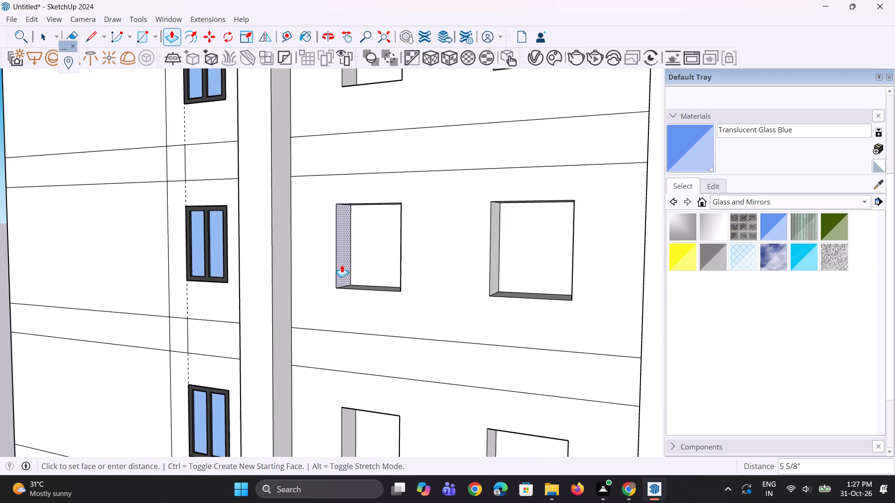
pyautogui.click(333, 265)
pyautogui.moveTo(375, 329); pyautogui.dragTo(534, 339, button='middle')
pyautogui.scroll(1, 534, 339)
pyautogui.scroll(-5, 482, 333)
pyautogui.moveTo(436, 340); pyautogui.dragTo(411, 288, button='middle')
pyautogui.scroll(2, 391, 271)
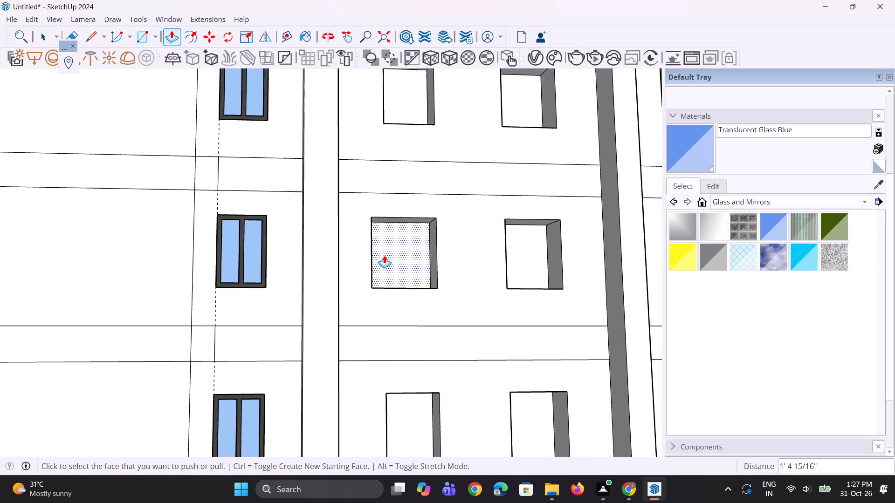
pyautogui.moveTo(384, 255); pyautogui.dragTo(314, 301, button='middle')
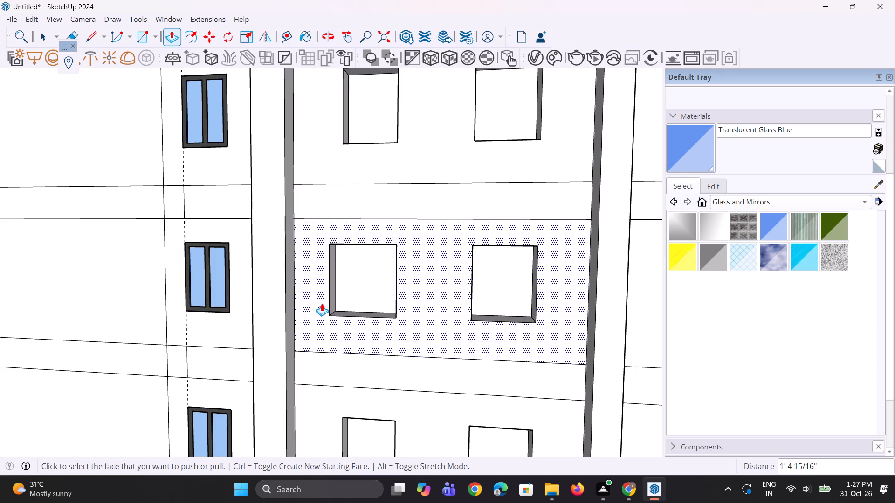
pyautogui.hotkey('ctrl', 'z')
# Push the left inner face of the second column's second opening inside the frame outward 2' 1/2".
pyautogui.scroll(1, 343, 295)
pyautogui.click(346, 296)
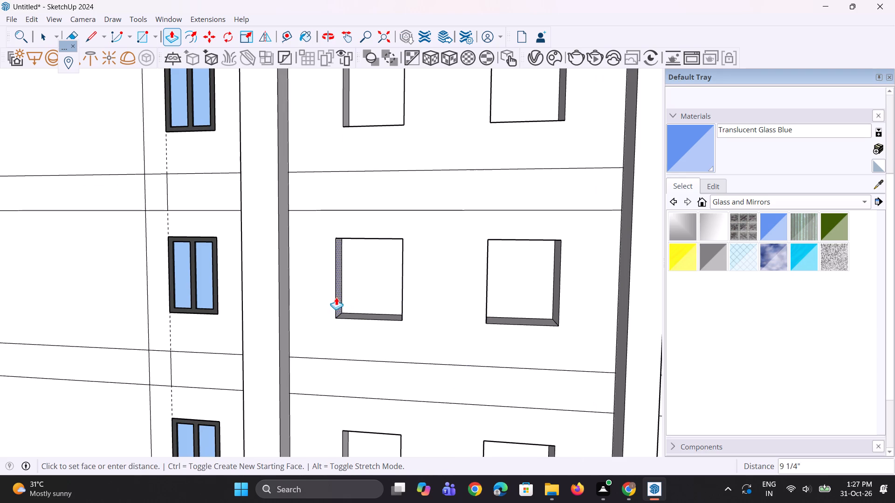
pyautogui.click(325, 301)
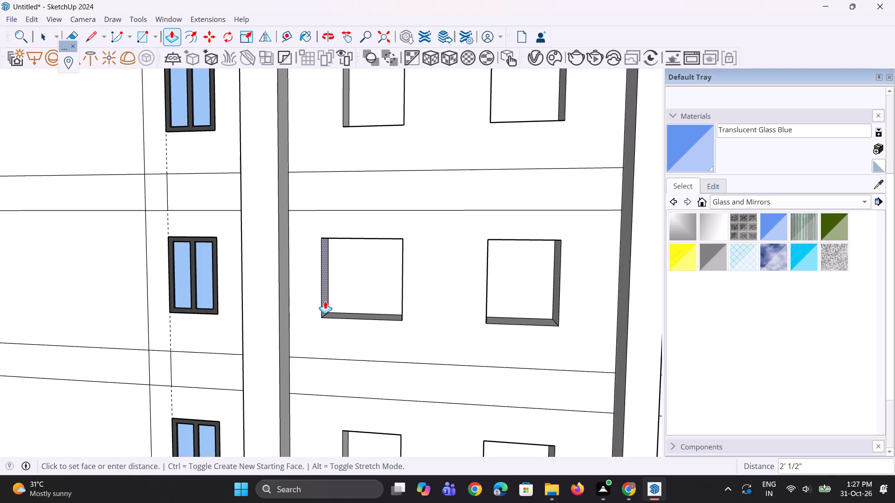
# Repeat the 2' 1/2" push on the left inner faces of the second column's first opening inside the frame and its top-storey opening.
pyautogui.scroll(-5, 369, 407)
pyautogui.moveTo(378, 399); pyautogui.dragTo(382, 421, button='middle')
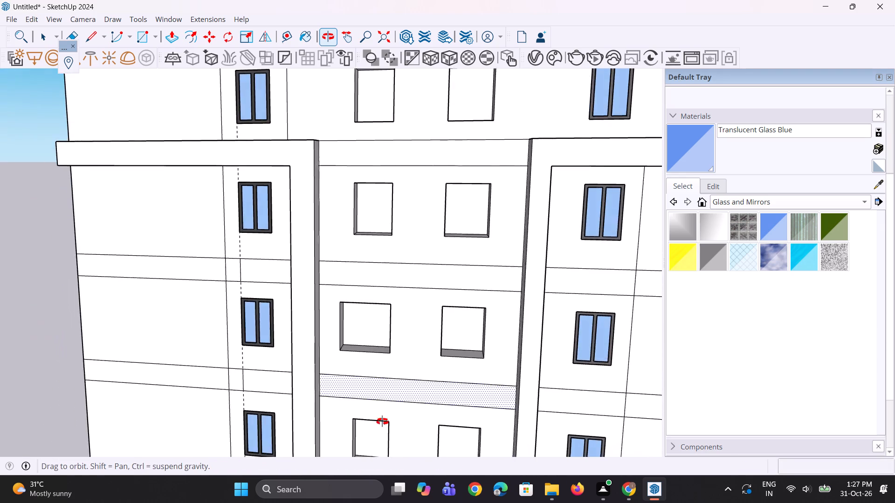
pyautogui.moveTo(382, 421); pyautogui.dragTo(347, 334, button='middle')
pyautogui.scroll(6, 352, 192)
pyautogui.doubleClick(358, 215)
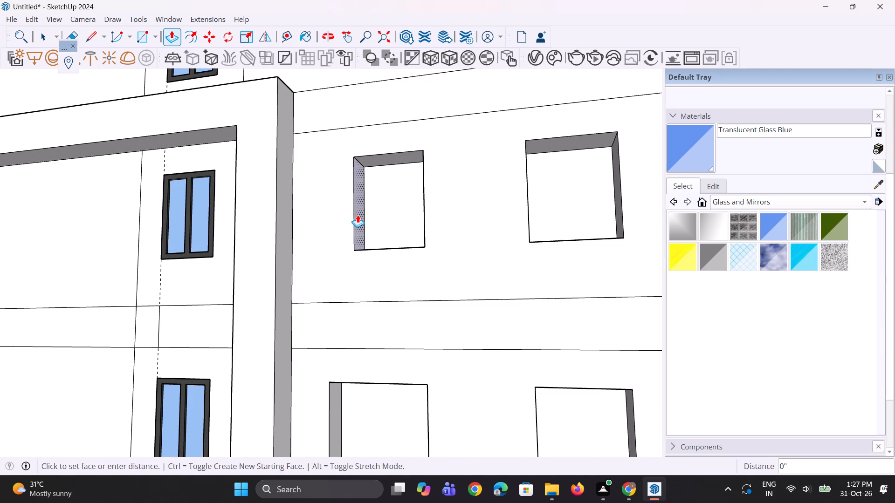
pyautogui.scroll(-4, 383, 368)
pyautogui.scroll(-3, 355, 276)
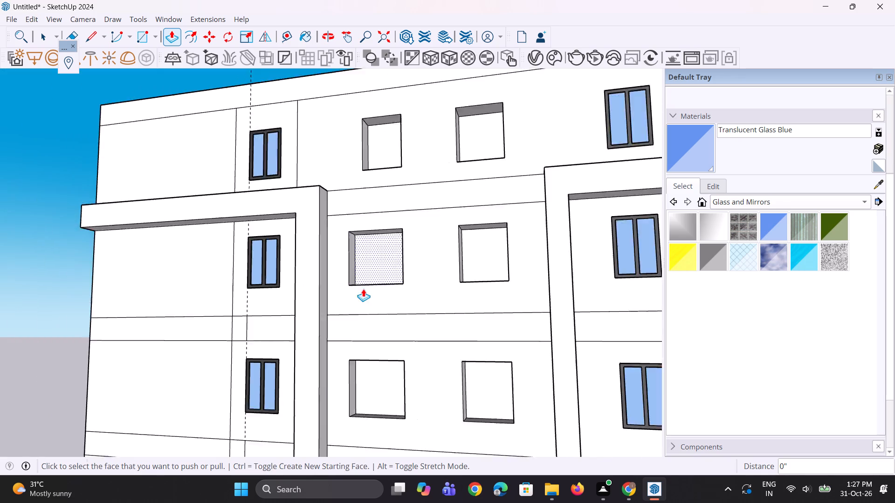
pyautogui.scroll(-1, 363, 289)
pyautogui.scroll(3, 354, 138)
pyautogui.scroll(3, 355, 179)
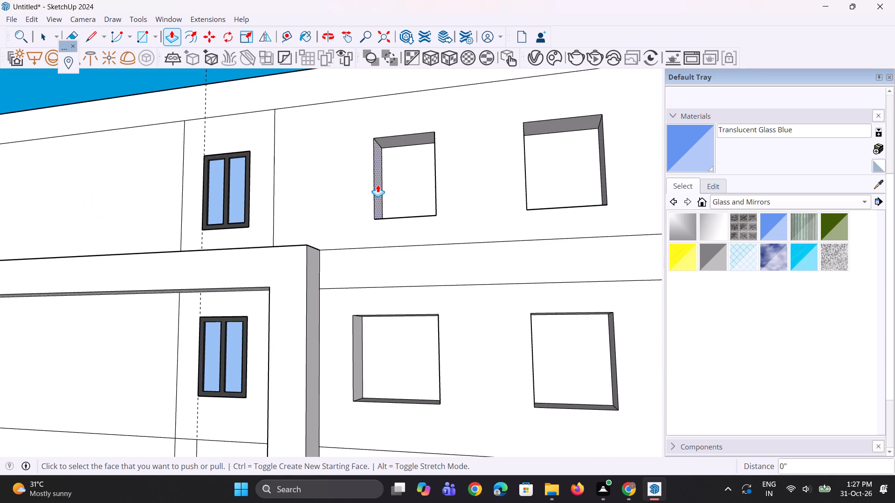
pyautogui.doubleClick(378, 184)
# Repeat the 2' 1/2" push on the left inner faces of the second column's three lowest openings inside the frame and the one below it.
pyautogui.moveTo(371, 190); pyautogui.dragTo(394, 168, button='middle')
pyautogui.scroll(-11, 393, 164)
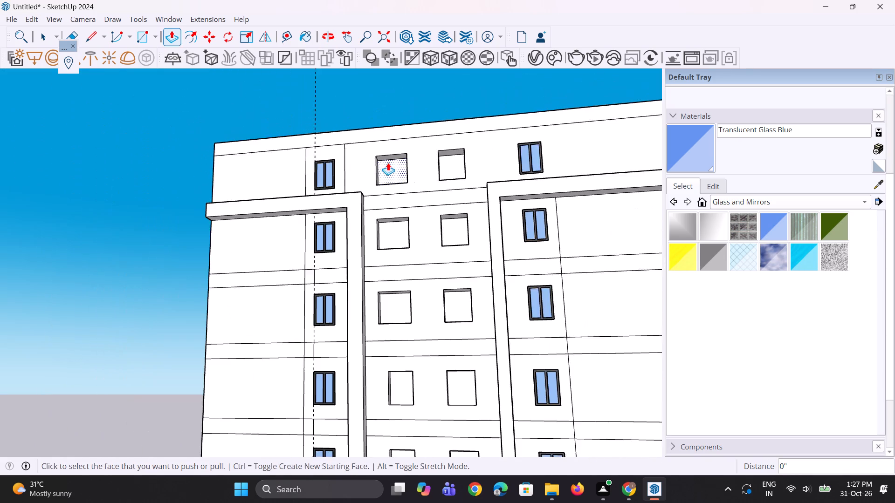
pyautogui.scroll(-4, 388, 163)
pyautogui.scroll(7, 380, 306)
pyautogui.moveTo(389, 305); pyautogui.dragTo(285, 358, button='middle')
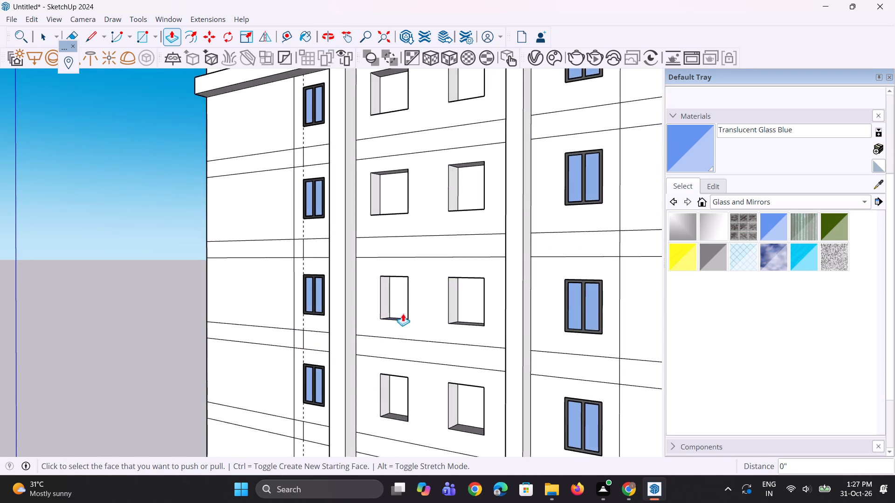
pyautogui.scroll(2, 403, 312)
pyautogui.doubleClick(381, 294)
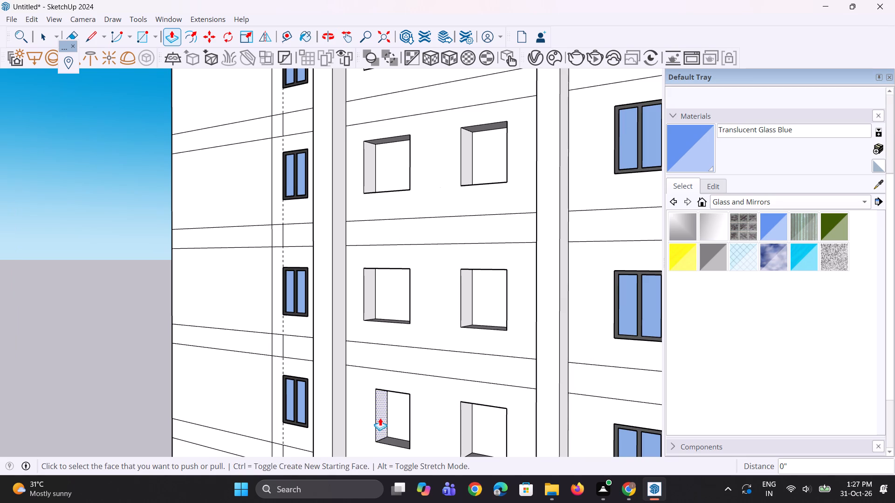
pyautogui.doubleClick(380, 418)
pyautogui.scroll(-10, 358, 154)
pyautogui.scroll(3, 369, 306)
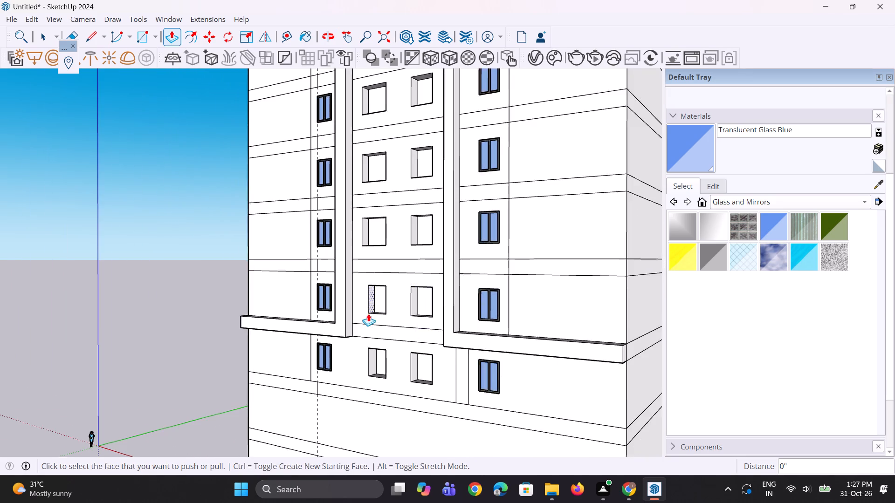
pyautogui.scroll(4, 374, 301)
pyautogui.doubleClick(374, 301)
pyautogui.scroll(2, 370, 401)
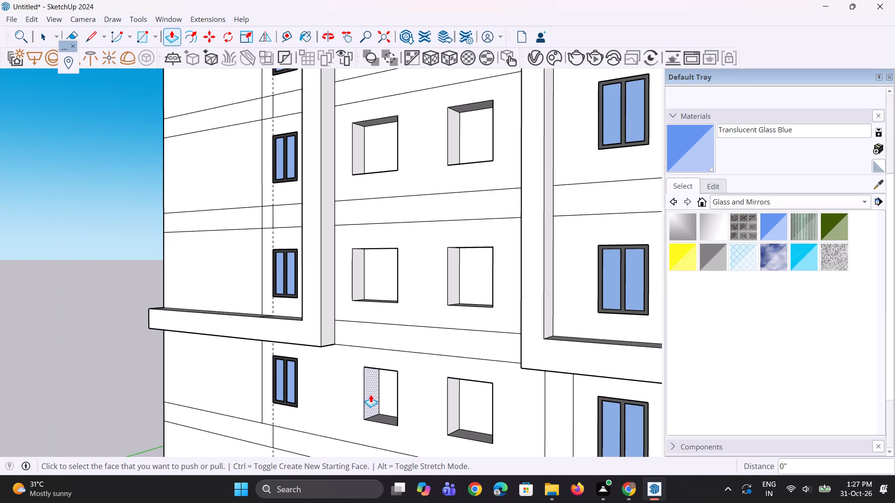
pyautogui.doubleClick(371, 394)
# Apply the same 2' 1/2" push to the right inner faces of the third column's two lowest openings inside the frame and the one below it.
pyautogui.moveTo(365, 397); pyautogui.dragTo(504, 365, button='middle')
pyautogui.scroll(-4, 505, 359)
pyautogui.moveTo(446, 346); pyautogui.dragTo(449, 346, button='middle')
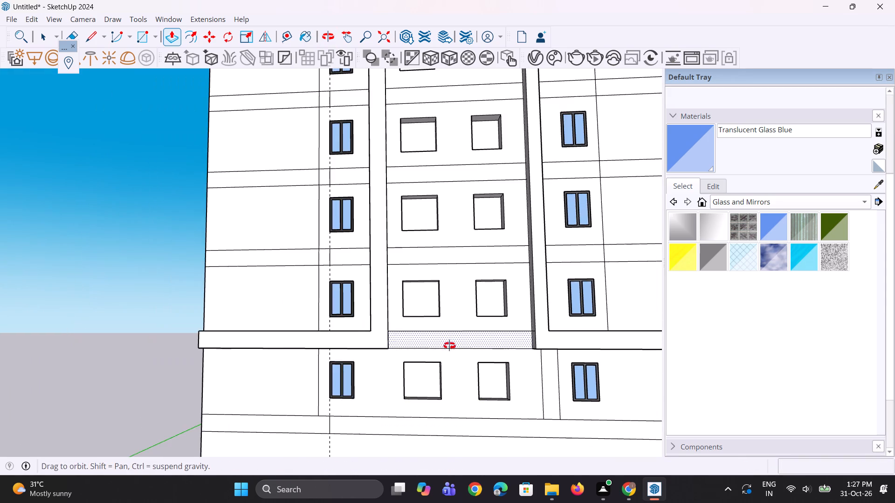
pyautogui.moveTo(449, 346); pyautogui.dragTo(522, 348, button='middle')
pyautogui.scroll(5, 407, 278)
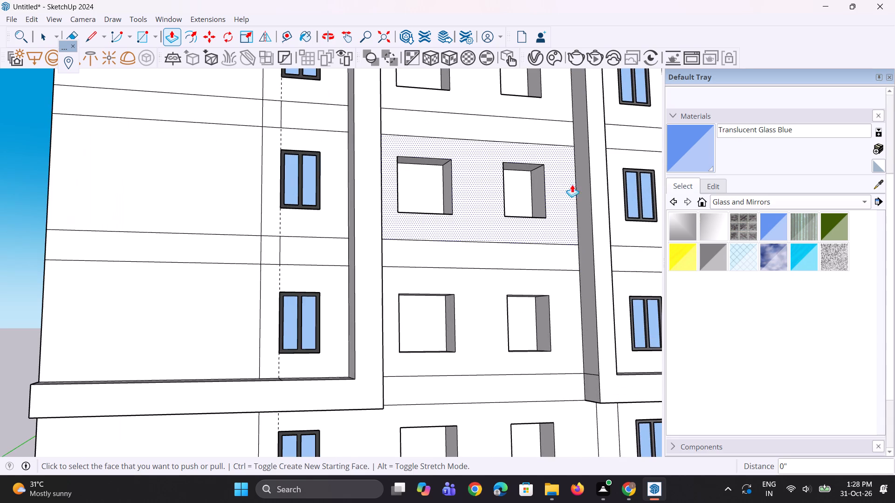
pyautogui.scroll(5, 551, 187)
pyautogui.doubleClick(532, 197)
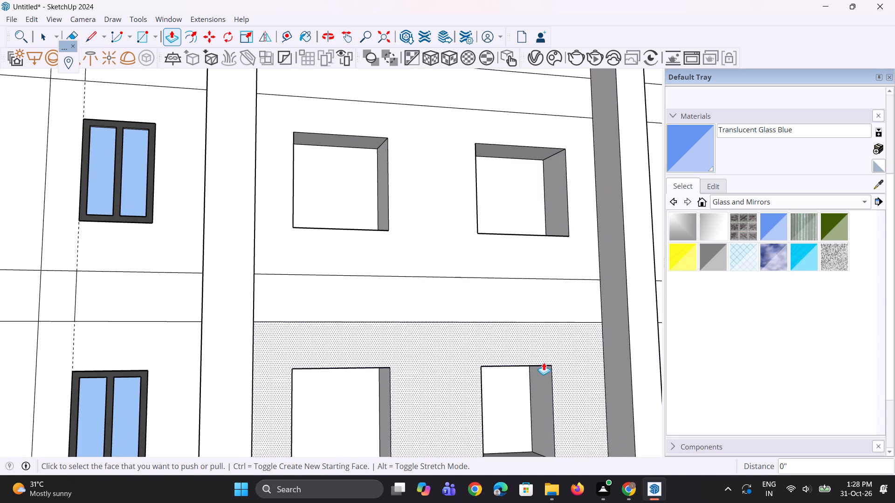
pyautogui.doubleClick(543, 390)
pyautogui.scroll(-9, 496, 230)
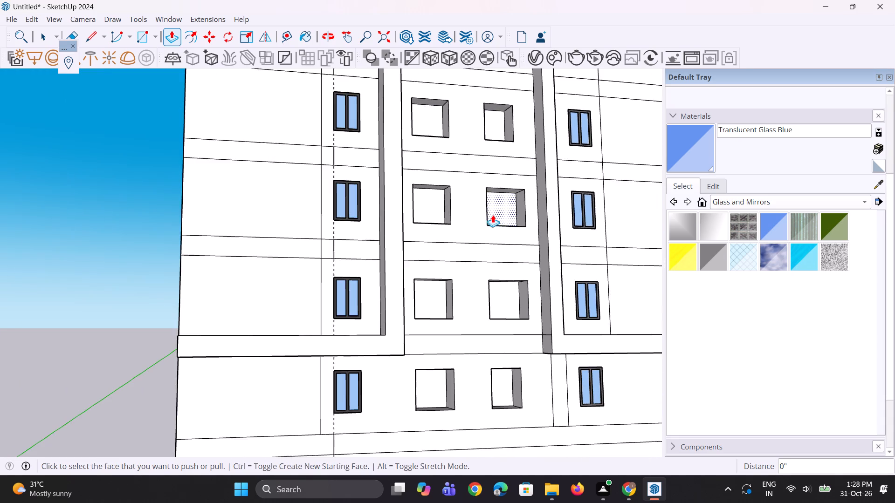
pyautogui.scroll(3, 523, 421)
pyautogui.doubleClick(511, 377)
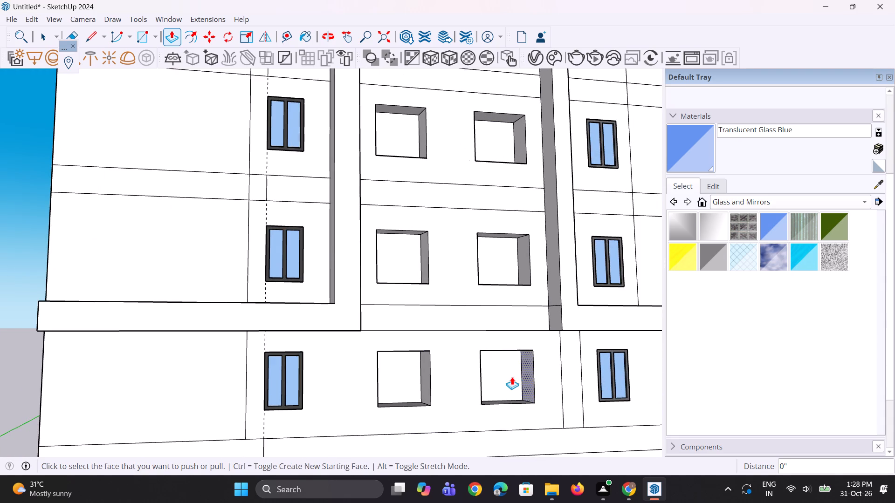
# Apply the same 2' 1/2" push to the right inner faces of the third column's three upper openings inside the frame and its top-storey opening.
pyautogui.scroll(-5, 511, 377)
pyautogui.moveTo(498, 233); pyautogui.dragTo(489, 294, button='middle')
pyautogui.scroll(5, 504, 165)
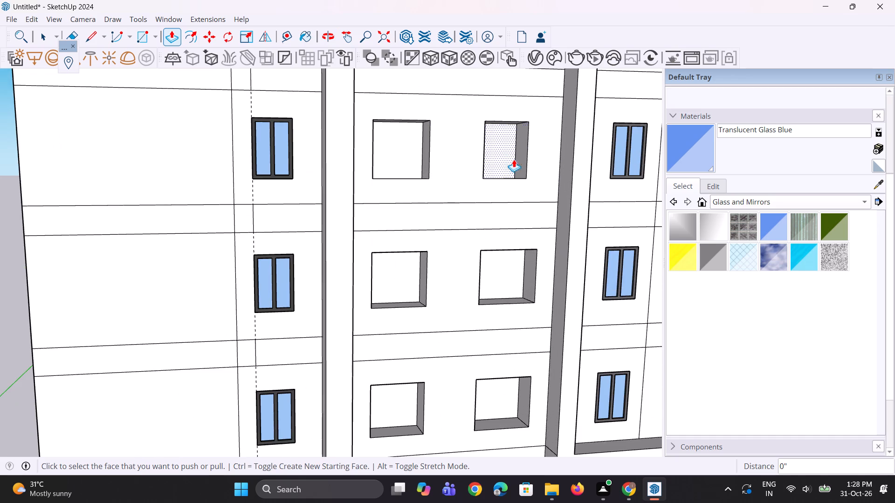
pyautogui.doubleClick(522, 157)
pyautogui.scroll(-9, 517, 175)
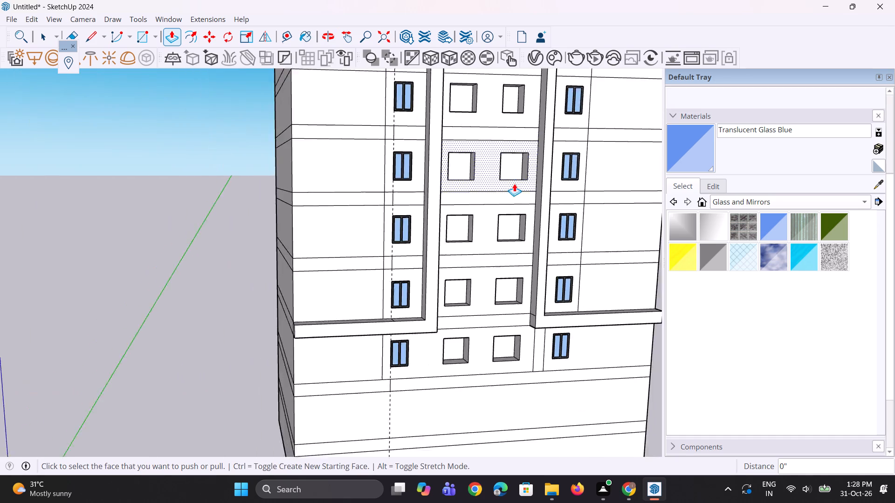
pyautogui.scroll(3, 521, 99)
pyautogui.doubleClick(521, 99)
pyautogui.scroll(-9, 489, 261)
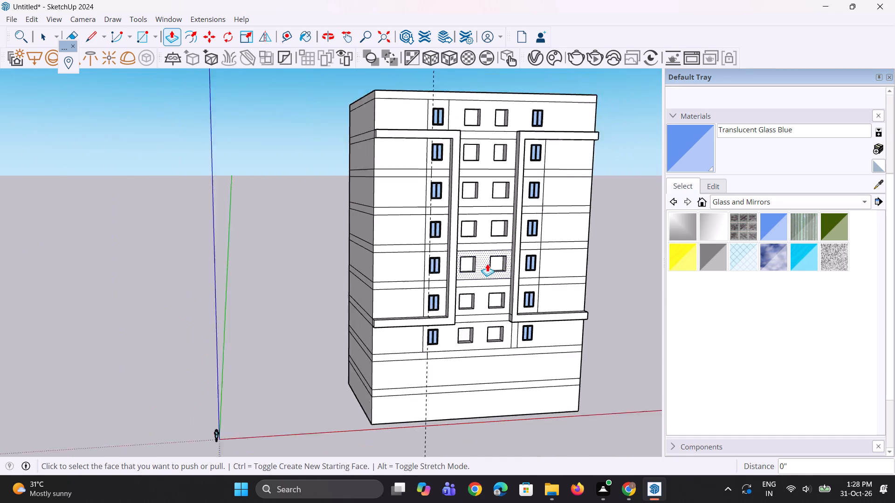
pyautogui.scroll(12, 507, 126)
pyautogui.doubleClick(503, 184)
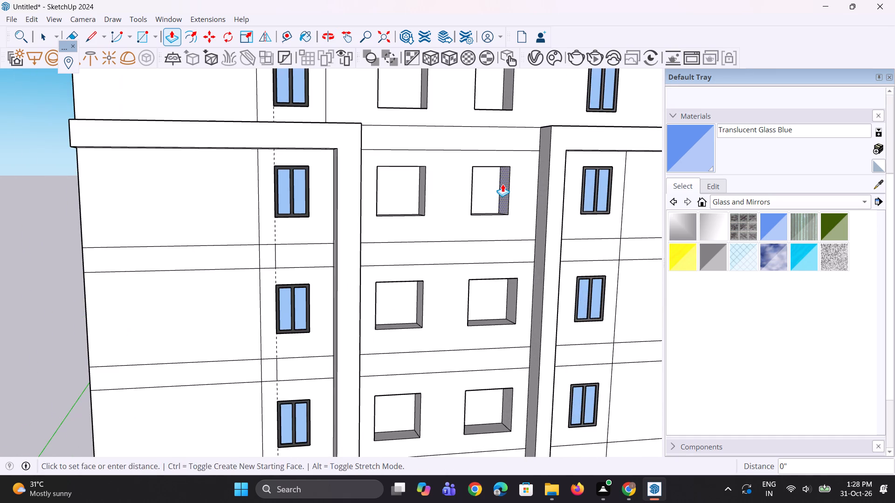
pyautogui.doubleClick(503, 93)
# Inspect the facade from several angles, checking the widths and alignment of the two middle columns of openings.
pyautogui.moveTo(499, 272); pyautogui.dragTo(448, 177, button='middle')
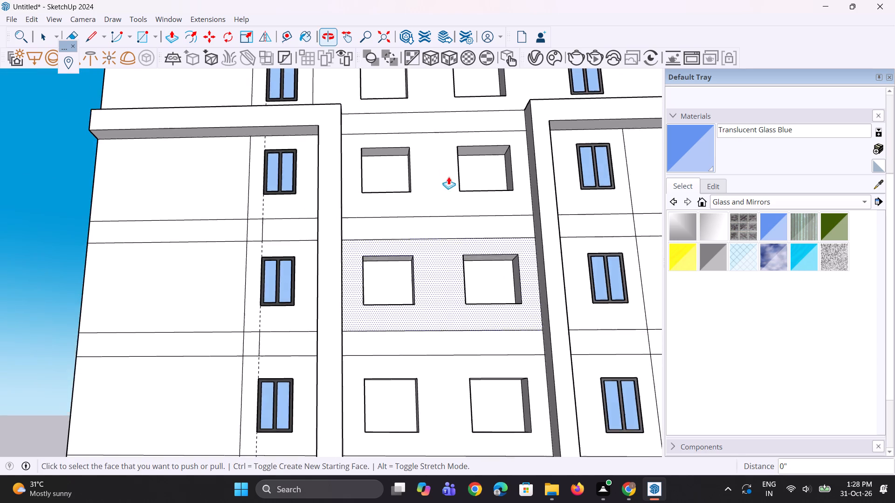
pyautogui.scroll(-10, 432, 206)
pyautogui.moveTo(427, 250); pyautogui.dragTo(407, 306, button='middle')
pyautogui.scroll(-5, 408, 305)
pyautogui.moveTo(442, 305); pyautogui.dragTo(411, 333, button='middle')
pyautogui.scroll(4, 414, 331)
pyautogui.scroll(1, 461, 334)
pyautogui.moveTo(473, 333); pyautogui.dragTo(492, 321, button='middle')
pyautogui.scroll(3, 378, 358)
pyautogui.scroll(2, 449, 323)
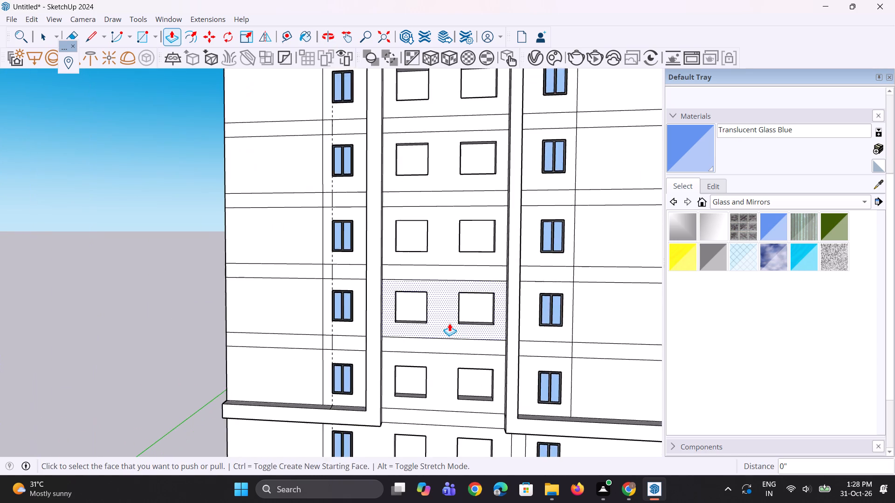
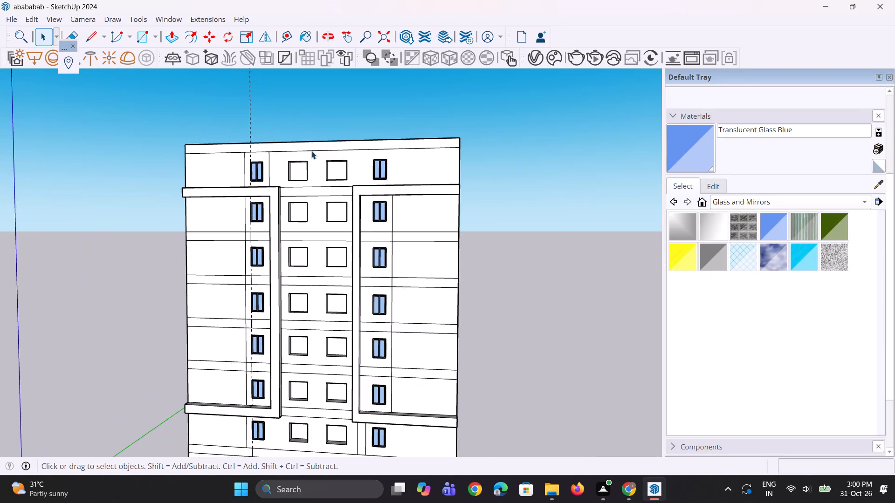
# Pull the recessed faces of the second and third columns' top-storey openings flush with the wall.
pyautogui.scroll(8, 311, 151)
pyautogui.press('p')
pyautogui.scroll(3, 301, 191)
pyautogui.click(282, 194)
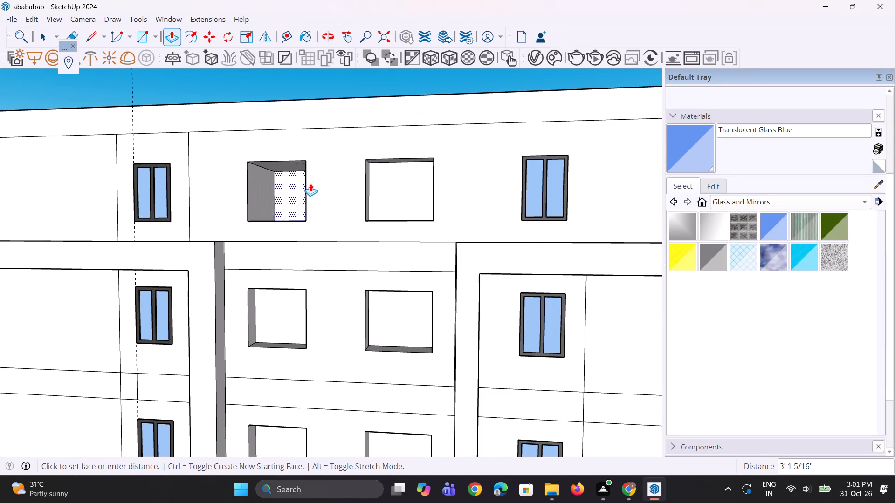
pyautogui.click(314, 179)
pyautogui.doubleClick(395, 205)
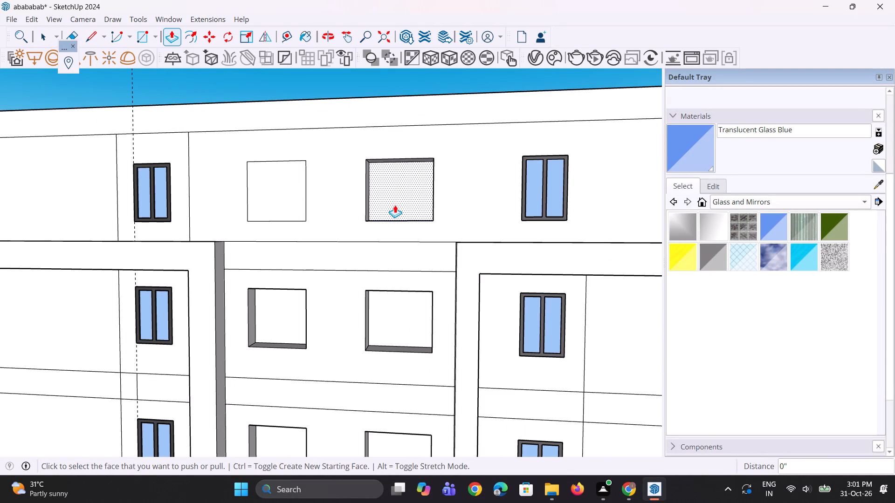
pyautogui.moveTo(392, 197); pyautogui.dragTo(387, 213, button='middle')
pyautogui.hotkey('ctrl', 'z')
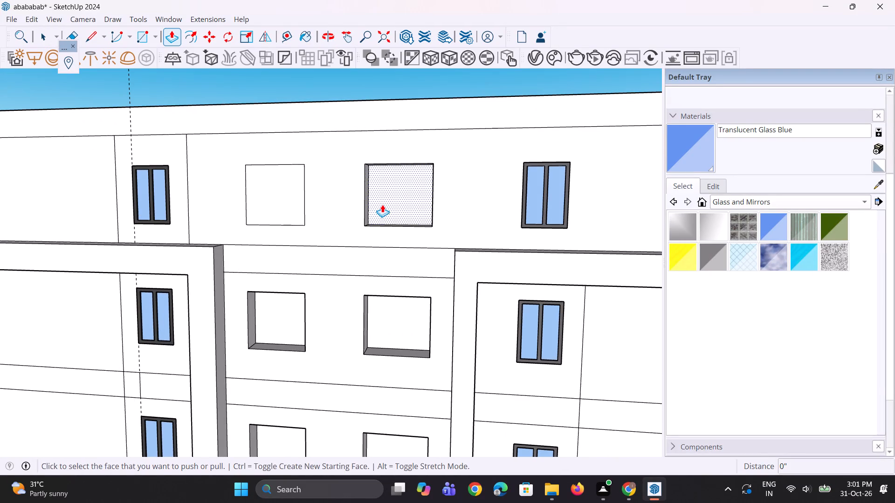
pyautogui.click(382, 204)
pyautogui.click(447, 176)
pyautogui.moveTo(398, 173); pyautogui.dragTo(406, 178, button='middle')
pyautogui.press('space')
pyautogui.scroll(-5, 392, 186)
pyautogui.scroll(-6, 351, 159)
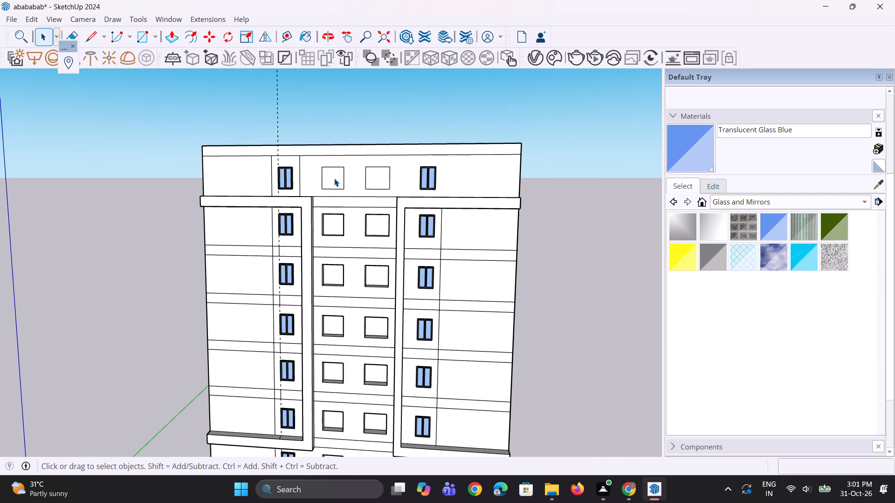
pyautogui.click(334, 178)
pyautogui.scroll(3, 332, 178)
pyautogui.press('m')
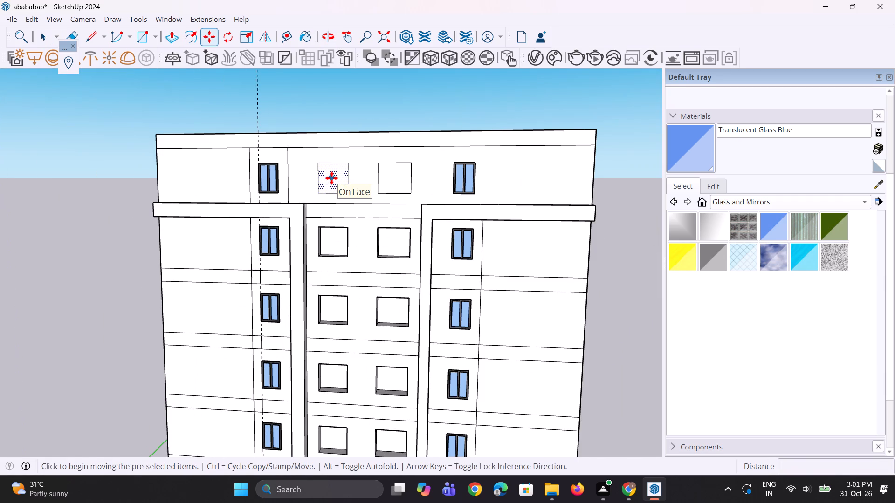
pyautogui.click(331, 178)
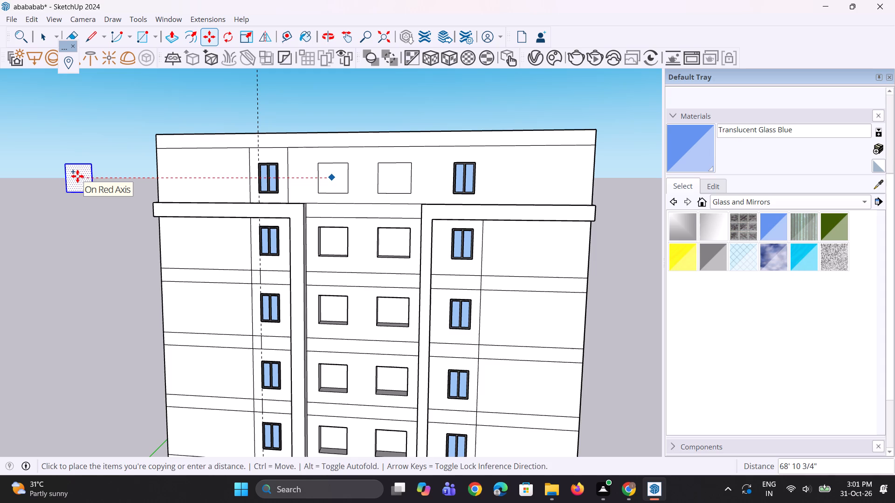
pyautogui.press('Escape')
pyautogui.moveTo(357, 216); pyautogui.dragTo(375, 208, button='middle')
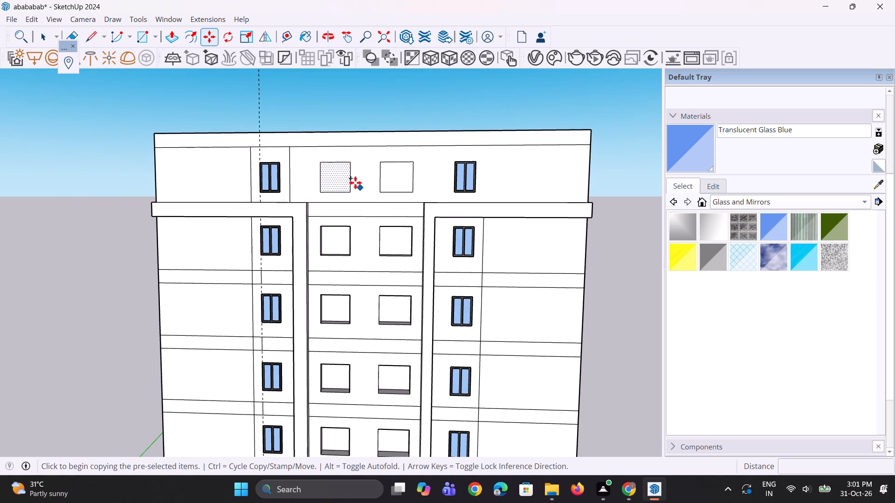
# Push the second column's top-storey opening face 9' 11 5/16" back into the wall.
pyautogui.press('p')
pyautogui.scroll(3, 345, 177)
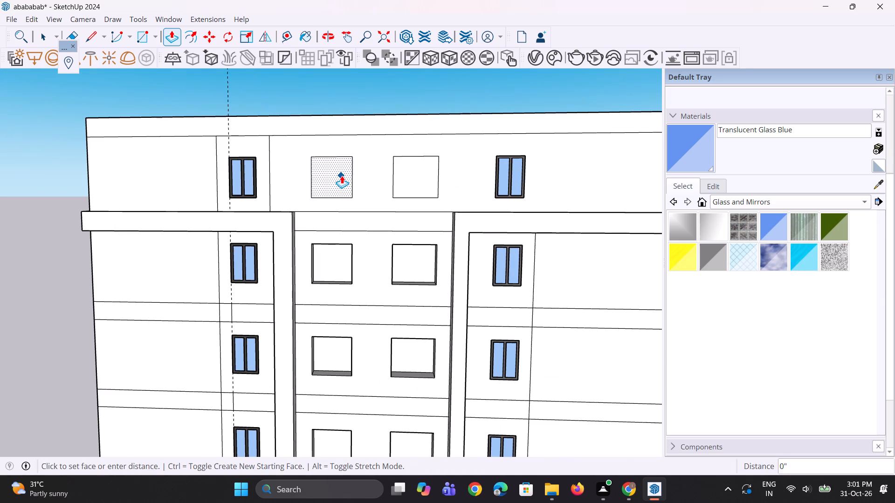
pyautogui.click(342, 176)
pyautogui.press('Escape')
pyautogui.moveTo(337, 169); pyautogui.dragTo(340, 174, button='middle')
pyautogui.scroll(-1, 340, 168)
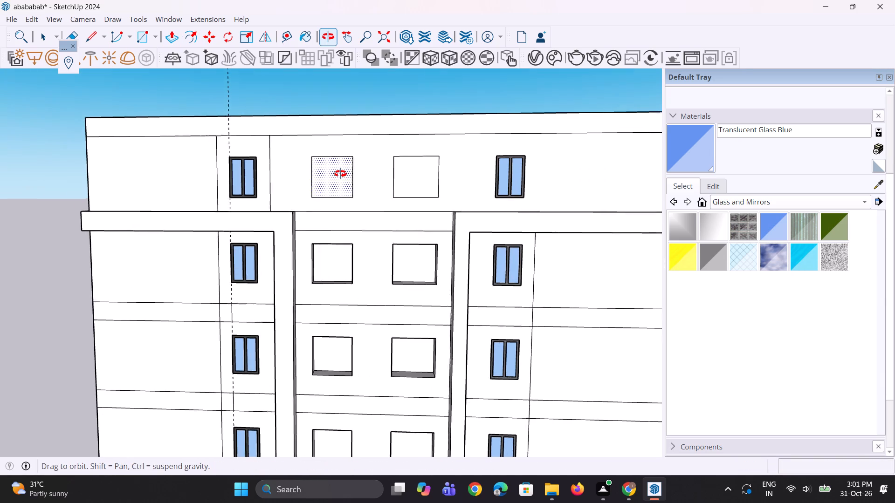
pyautogui.moveTo(340, 174); pyautogui.dragTo(338, 187, button='middle')
pyautogui.moveTo(337, 193); pyautogui.dragTo(335, 199, button='middle')
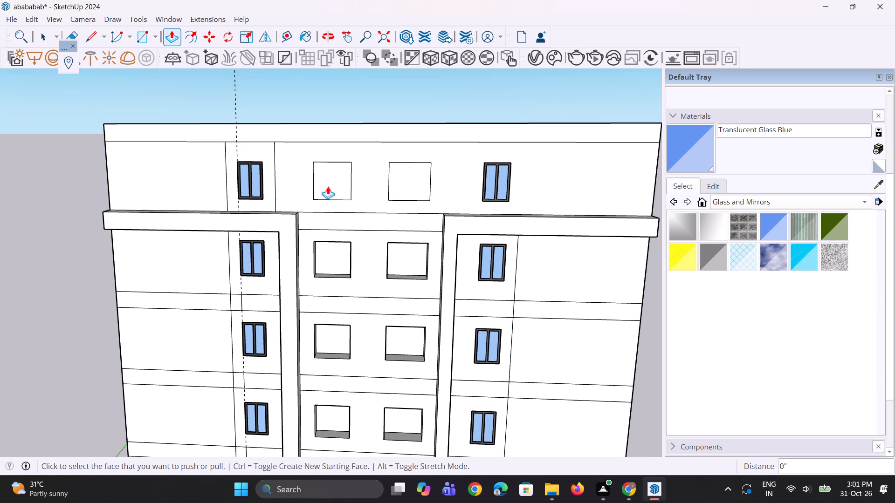
pyautogui.scroll(8, 346, 193)
pyautogui.click(342, 190)
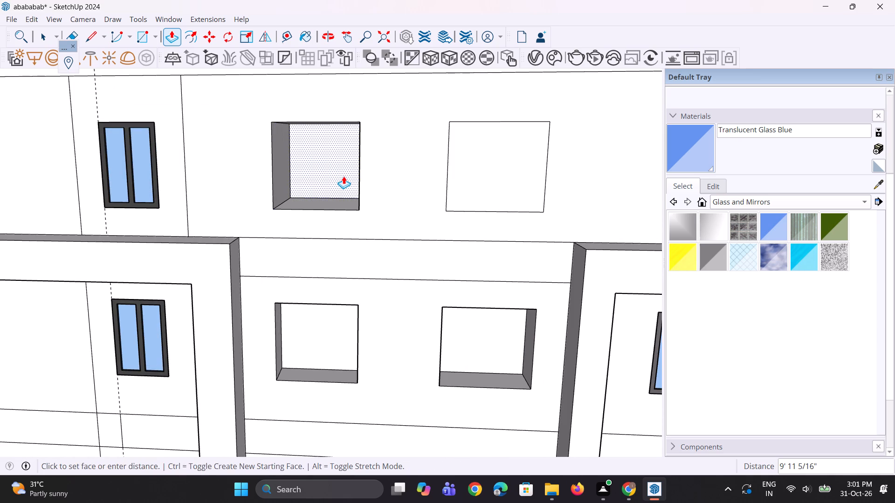
pyautogui.click(344, 176)
# Widen the second column's top-storey opening by pushing its right inner face 1' 4 5/16".
pyautogui.moveTo(341, 187); pyautogui.dragTo(378, 167, button='middle')
pyautogui.scroll(2, 366, 163)
pyautogui.click(365, 162)
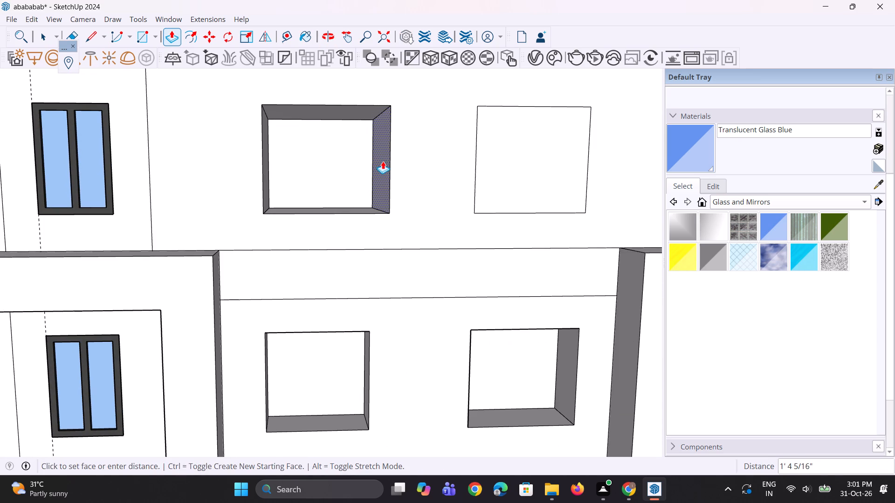
pyautogui.click(383, 161)
# Repeat the 1' 4 5/16" push on the right inner faces of the second column's three upper openings inside the frame.
pyautogui.scroll(-5, 300, 290)
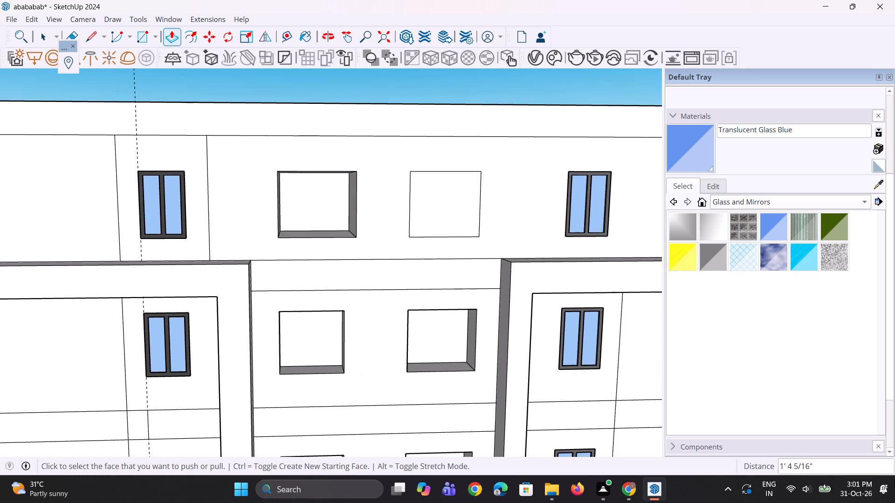
pyautogui.scroll(-4, 314, 205)
pyautogui.scroll(4, 310, 299)
pyautogui.moveTo(310, 300); pyautogui.dragTo(324, 298, button='middle')
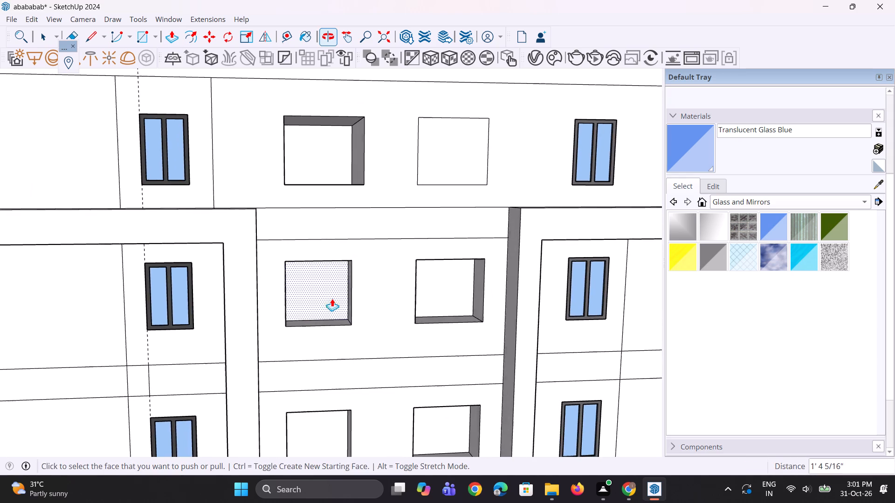
pyautogui.scroll(3, 354, 295)
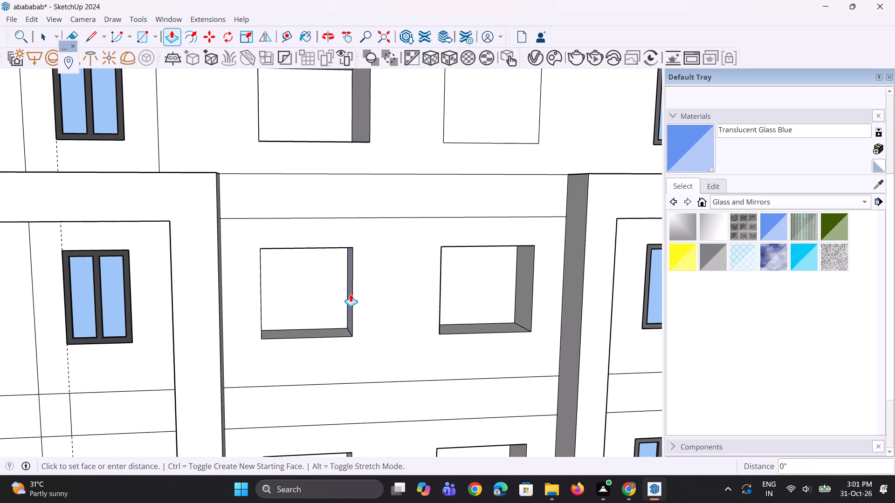
pyautogui.doubleClick(351, 294)
pyautogui.scroll(-5, 353, 275)
pyautogui.scroll(-5, 395, 140)
pyautogui.scroll(4, 314, 369)
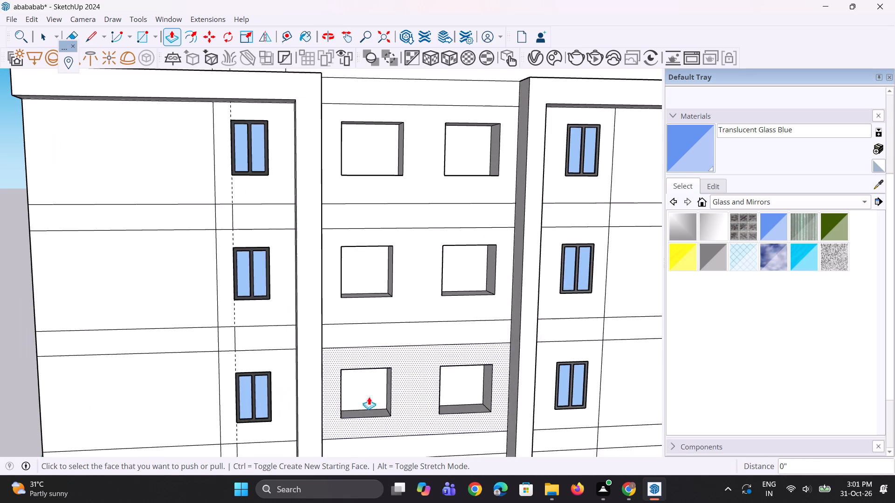
pyautogui.scroll(8, 391, 309)
pyautogui.doubleClick(390, 276)
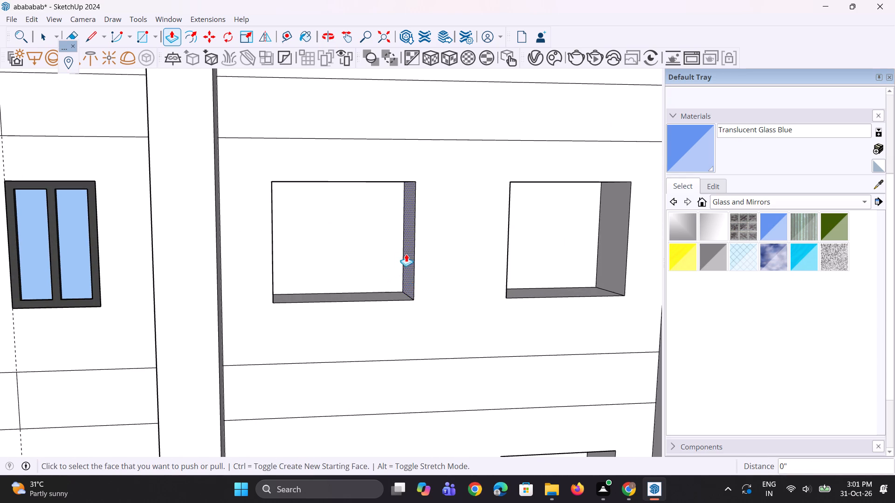
pyautogui.scroll(-10, 406, 248)
pyautogui.scroll(3, 406, 388)
pyautogui.scroll(8, 388, 328)
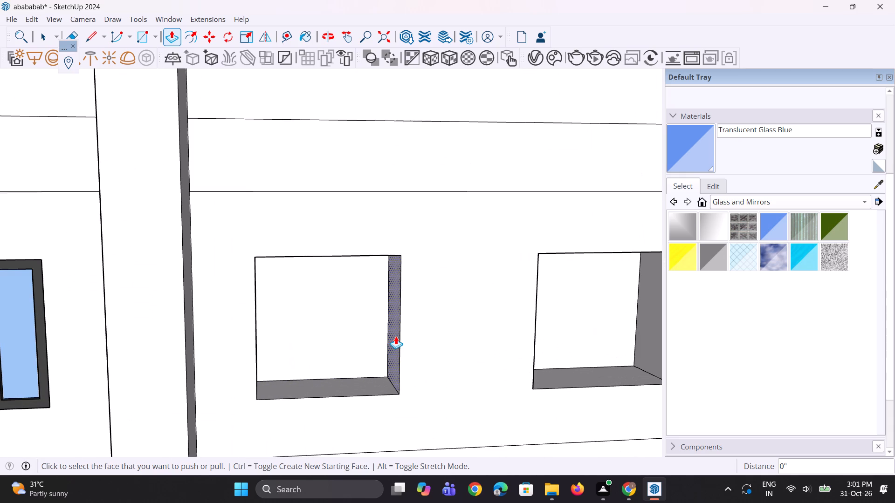
pyautogui.doubleClick(396, 336)
# Repeat the 1' 4 5/16" push on the right inner faces of the second column's two lowest openings inside the frame and the one below it.
pyautogui.scroll(-14, 385, 264)
pyautogui.scroll(3, 380, 407)
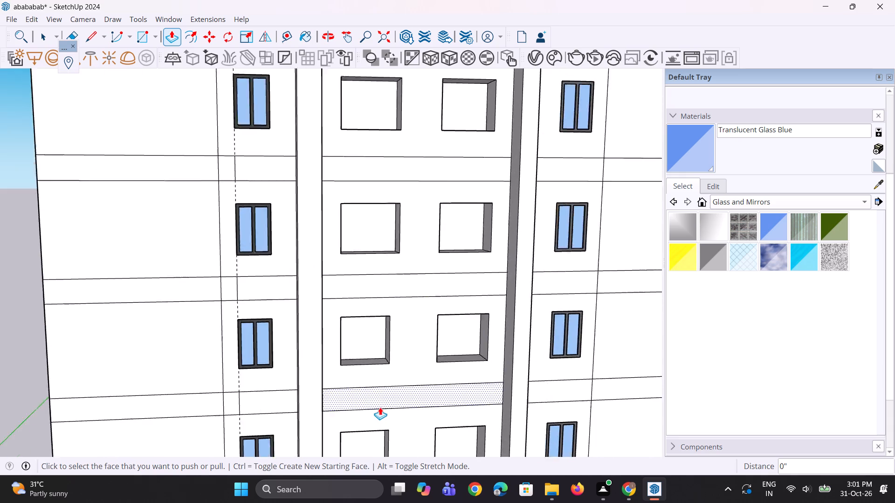
pyautogui.scroll(1, 380, 407)
pyautogui.scroll(6, 384, 367)
pyautogui.doubleClick(389, 326)
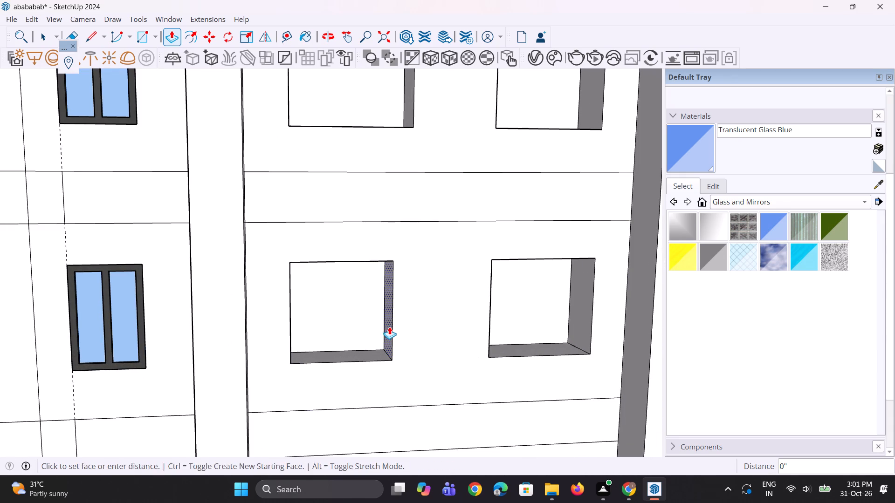
pyautogui.scroll(-14, 368, 291)
pyautogui.scroll(5, 355, 366)
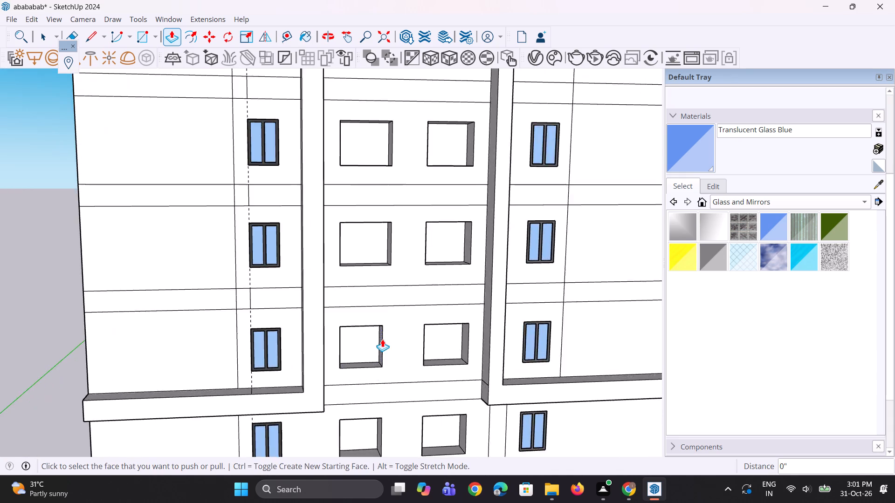
pyautogui.scroll(11, 383, 339)
pyautogui.doubleClick(387, 362)
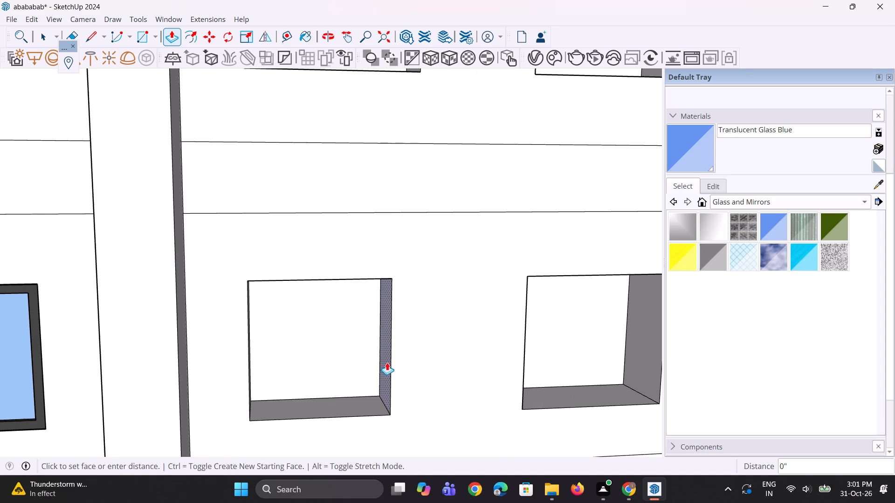
pyautogui.scroll(-16, 351, 279)
pyautogui.scroll(4, 360, 420)
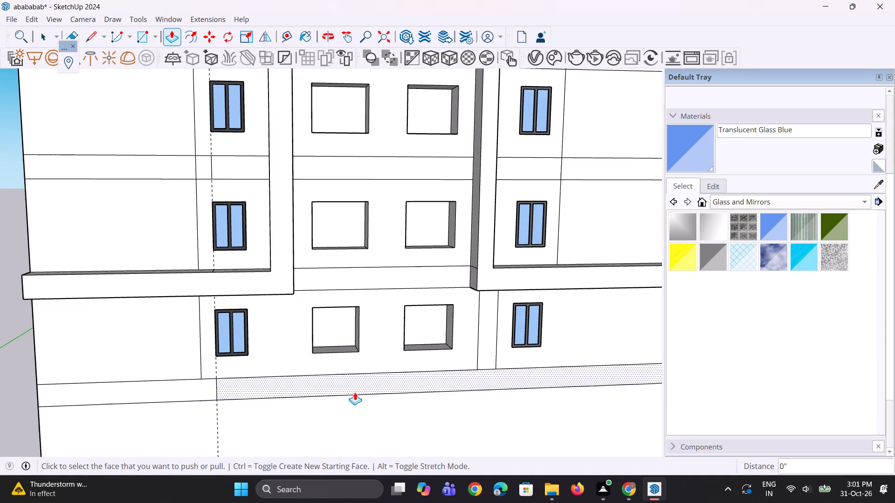
pyautogui.scroll(4, 355, 391)
pyautogui.scroll(6, 361, 335)
pyautogui.doubleClick(360, 313)
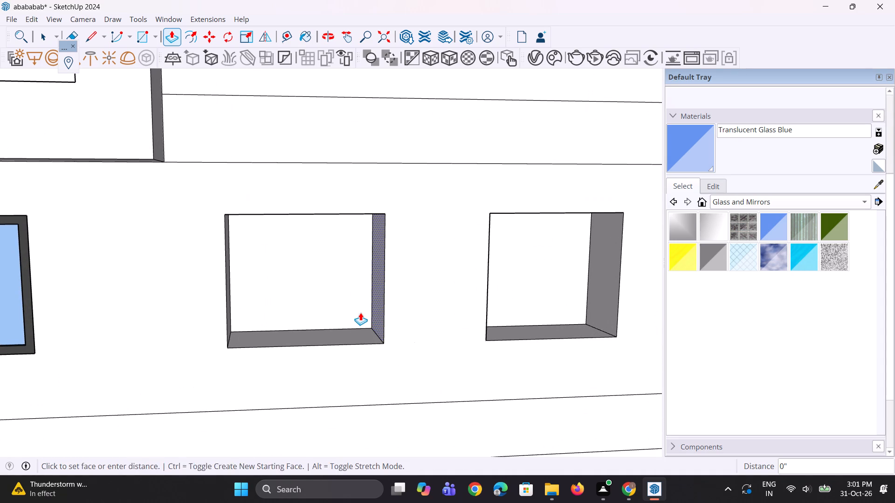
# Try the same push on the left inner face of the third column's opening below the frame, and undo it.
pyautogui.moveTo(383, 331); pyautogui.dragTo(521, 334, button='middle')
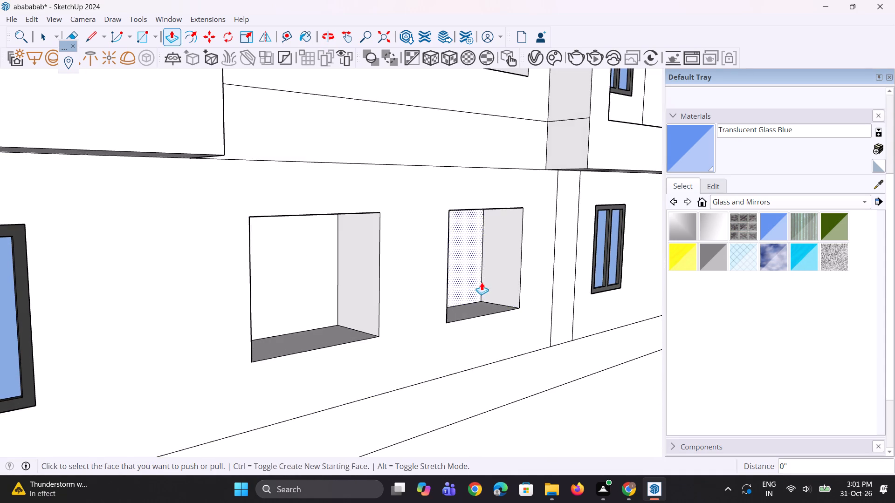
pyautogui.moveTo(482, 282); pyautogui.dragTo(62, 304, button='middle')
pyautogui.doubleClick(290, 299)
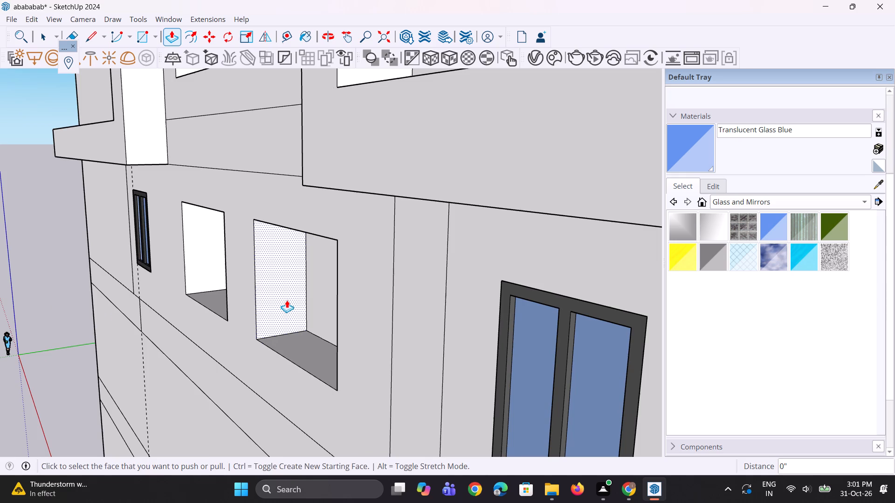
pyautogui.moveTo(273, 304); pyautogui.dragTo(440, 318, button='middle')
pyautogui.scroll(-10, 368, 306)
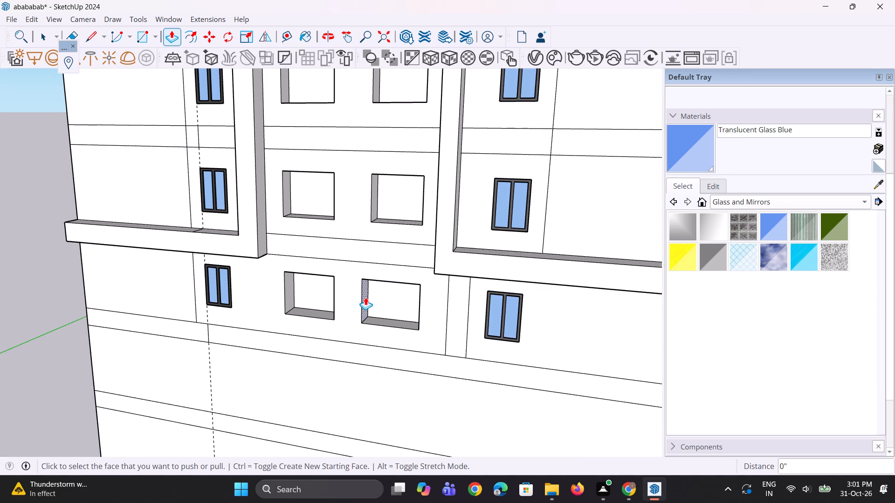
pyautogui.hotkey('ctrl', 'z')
# Pull the widened top-storey opening's recessed face in the second column flush with the wall.
pyautogui.moveTo(321, 355); pyautogui.dragTo(399, 321, button='middle')
pyautogui.scroll(-5, 402, 348)
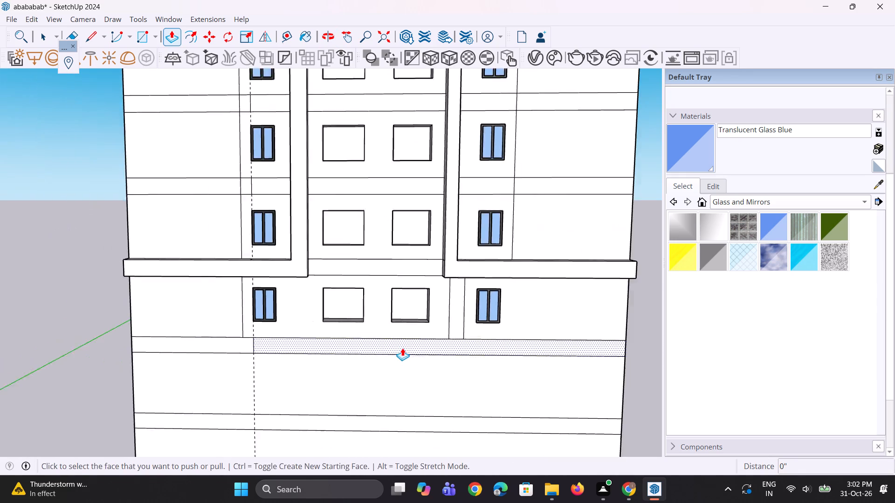
pyautogui.press('space')
pyautogui.press('space')
pyautogui.scroll(-4, 402, 348)
pyautogui.press('space')
pyautogui.scroll(-1, 370, 263)
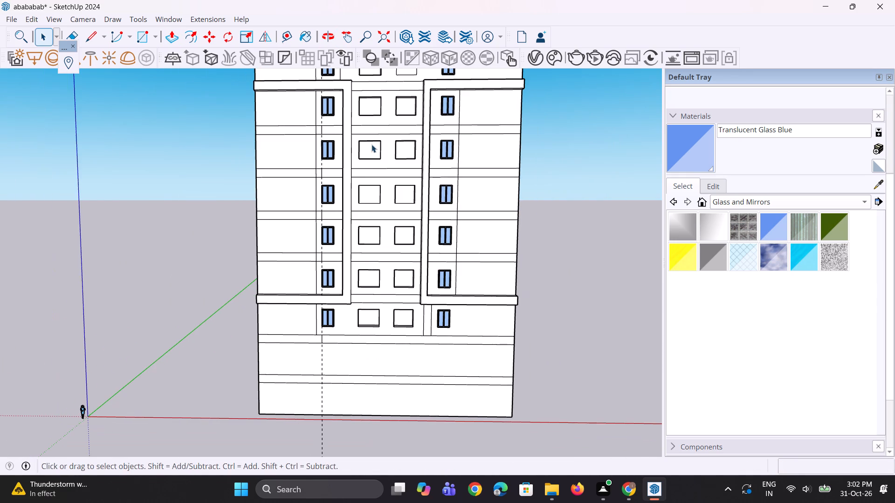
pyautogui.scroll(-5, 368, 242)
pyautogui.scroll(9, 369, 73)
pyautogui.scroll(5, 381, 179)
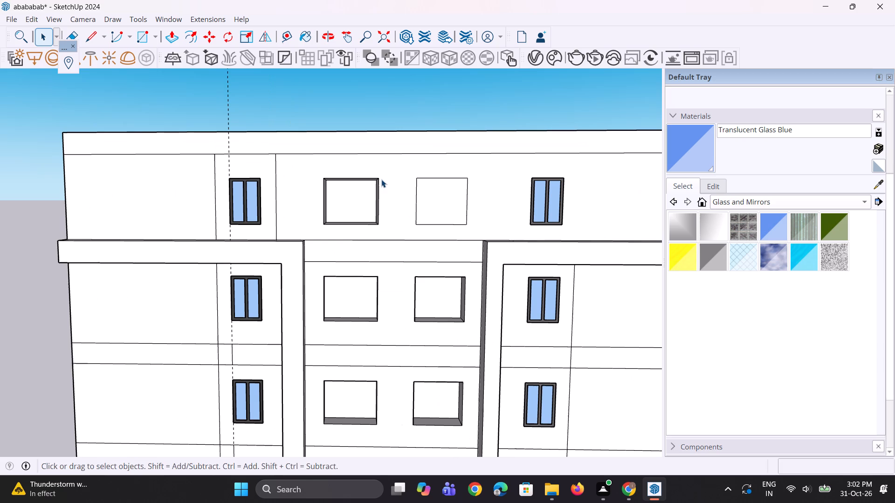
pyautogui.press('p')
pyautogui.click(345, 200)
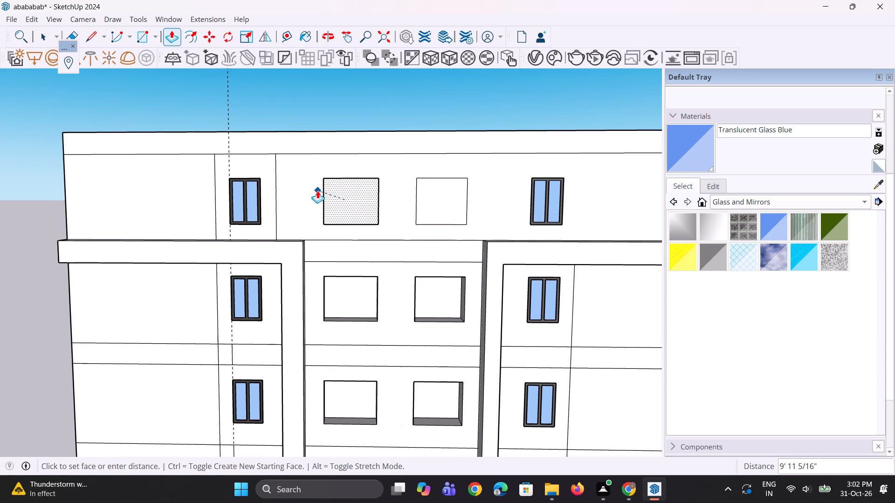
pyautogui.click(317, 190)
# Copy the second column's top-storey opening face about 69' 7 1/8" along the red axis, to clear space beyond the building's left side.
pyautogui.scroll(3, 374, 203)
pyautogui.press('space')
pyautogui.click(361, 214)
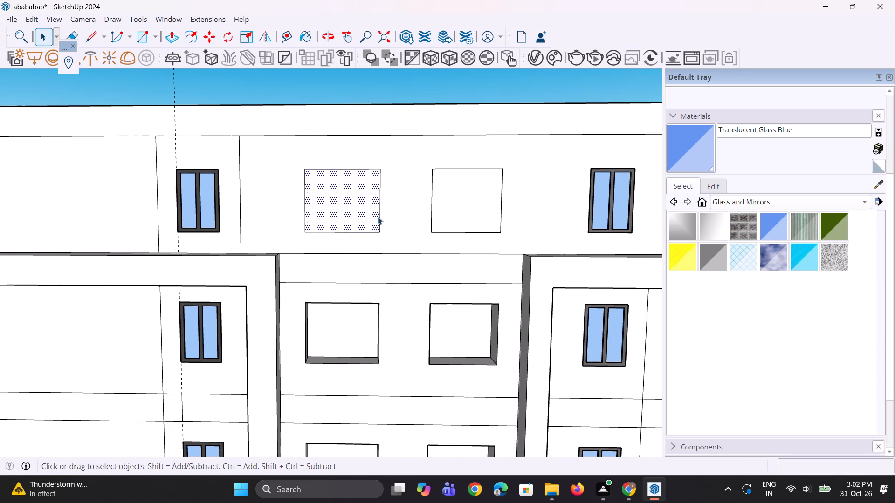
pyautogui.scroll(-9, 378, 217)
pyautogui.press('m')
pyautogui.scroll(3, 375, 222)
pyautogui.click(368, 215)
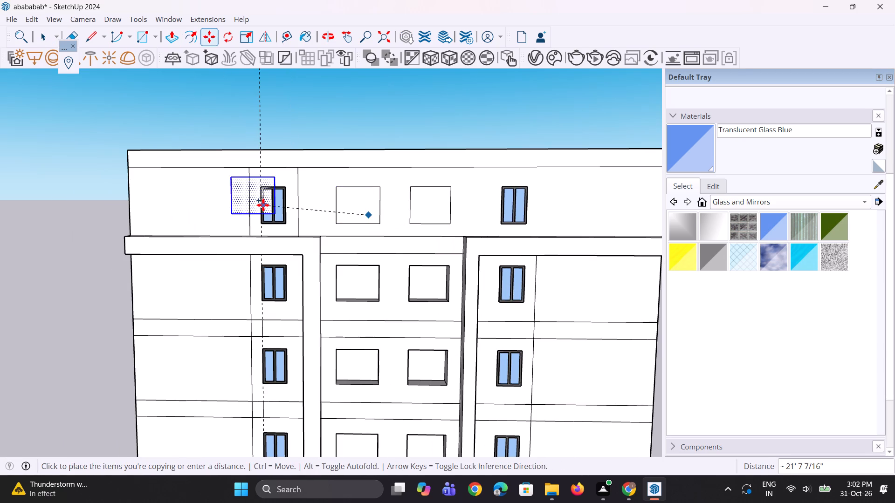
pyautogui.scroll(-4, 262, 205)
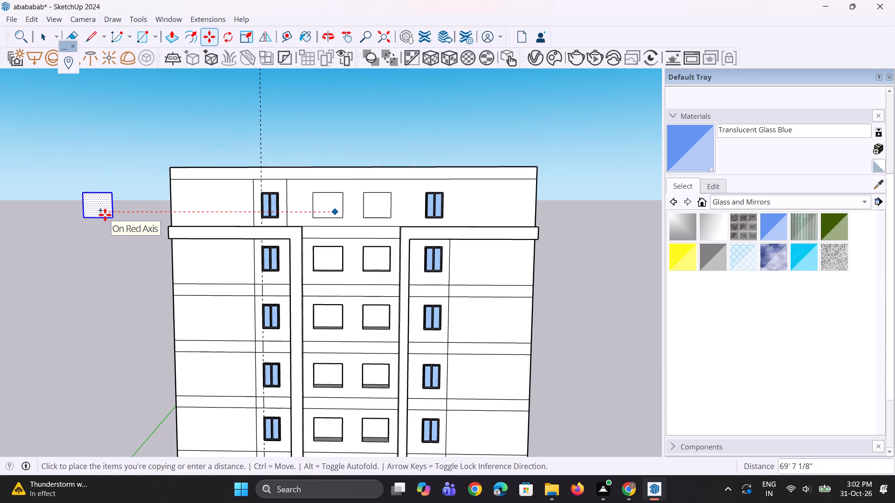
pyautogui.click(105, 215)
pyautogui.press('space')
pyautogui.press('space')
pyautogui.click(115, 284)
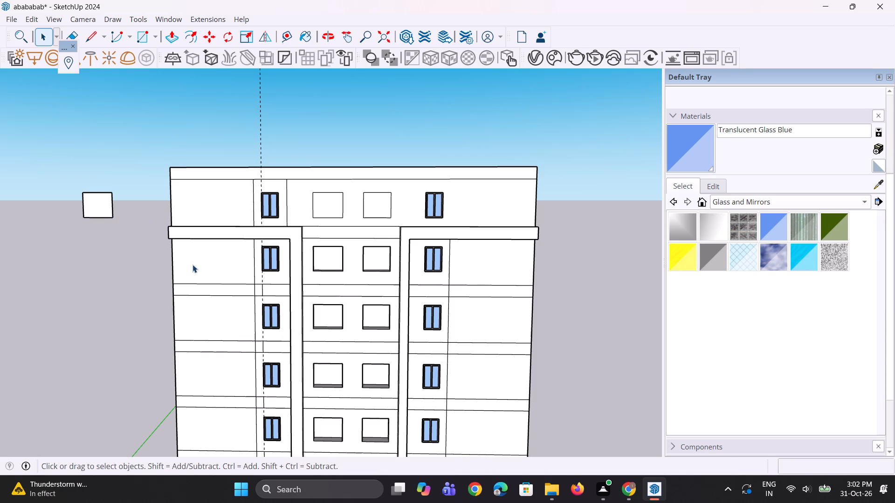
# Push/pull the copied opening face beside the building to a thickness of 3".
pyautogui.moveTo(193, 265); pyautogui.dragTo(216, 262, button='middle')
pyautogui.scroll(-5, 219, 259)
pyautogui.scroll(10, 133, 213)
pyautogui.press('p')
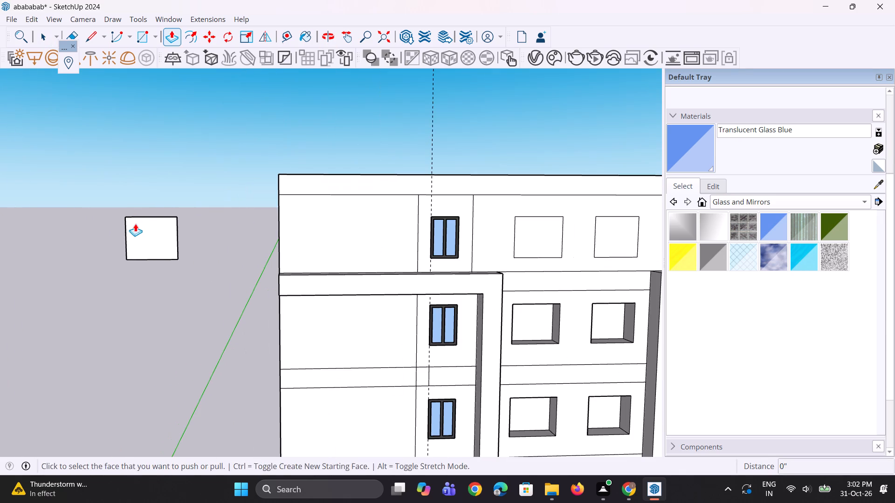
pyautogui.click(145, 231)
pyautogui.press('3')
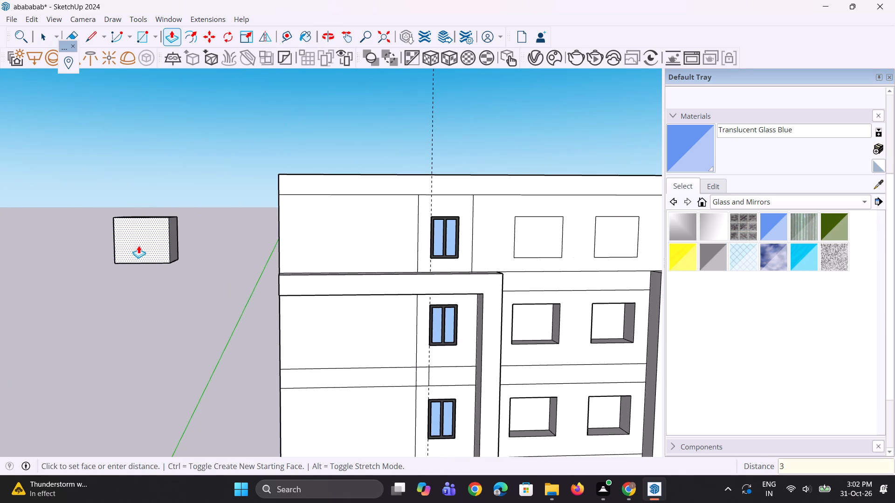
pyautogui.hotkey('shift', '"')
pyautogui.press('Return')
pyautogui.press('space')
pyautogui.press('space')
pyautogui.moveTo(131, 370); pyautogui.dragTo(130, 318)
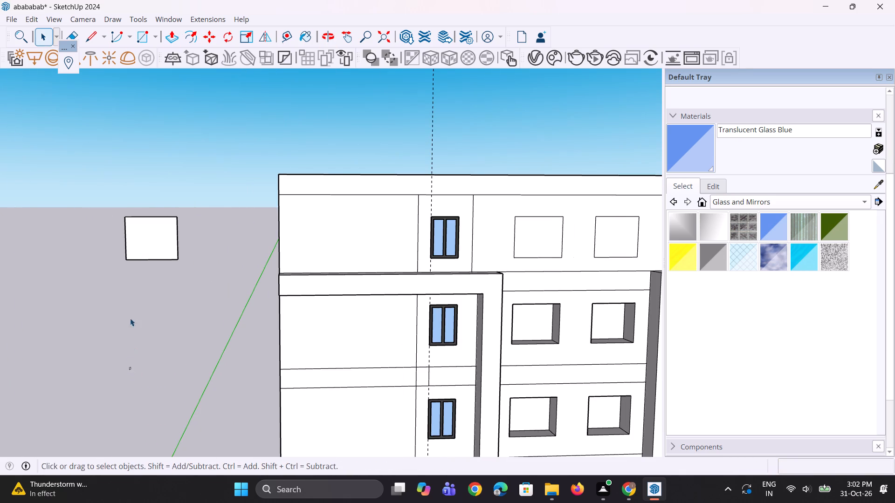
pyautogui.moveTo(130, 318); pyautogui.dragTo(129, 362)
# Offset the outline of the 3" panel's front face inward by about 6 1/16" to form a frame border.
pyautogui.scroll(3, 138, 246)
pyautogui.click(139, 245)
pyautogui.press('f')
pyautogui.click(128, 241)
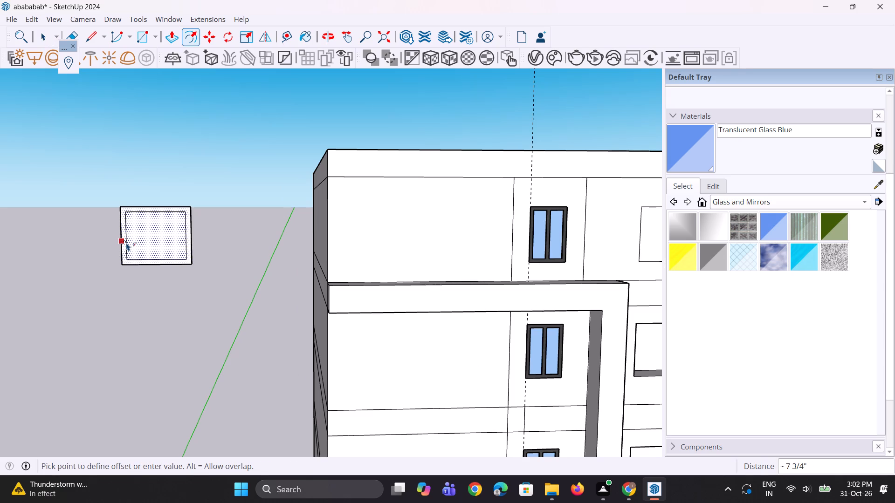
pyautogui.scroll(2, 126, 243)
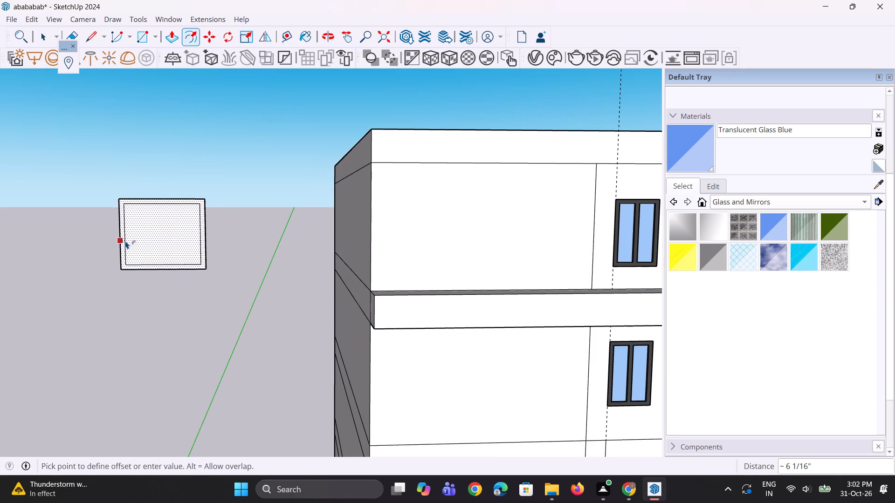
pyautogui.click(125, 241)
pyautogui.press('space')
pyautogui.press('space')
pyautogui.click(119, 302)
# Draw two short lines, about 6 1/16" each, from the inner outline's left corners to the panel's outer left edge.
pyautogui.scroll(-4, 128, 304)
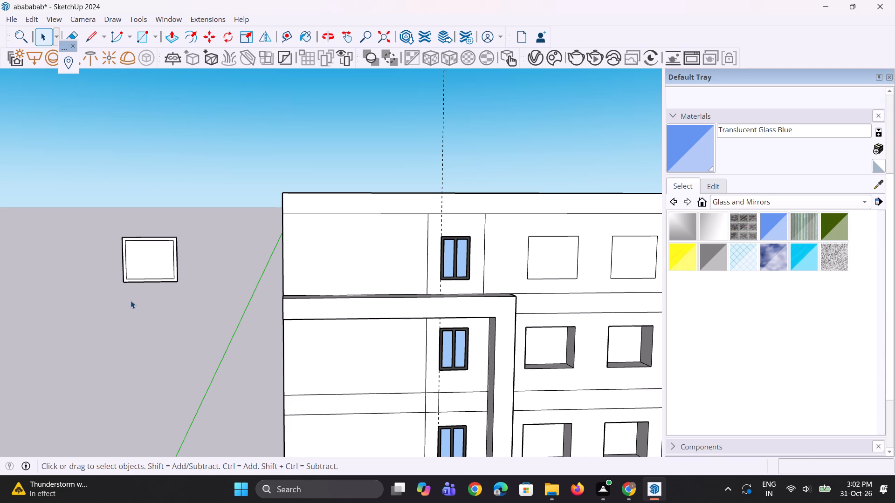
pyautogui.press('l')
pyautogui.scroll(13, 132, 272)
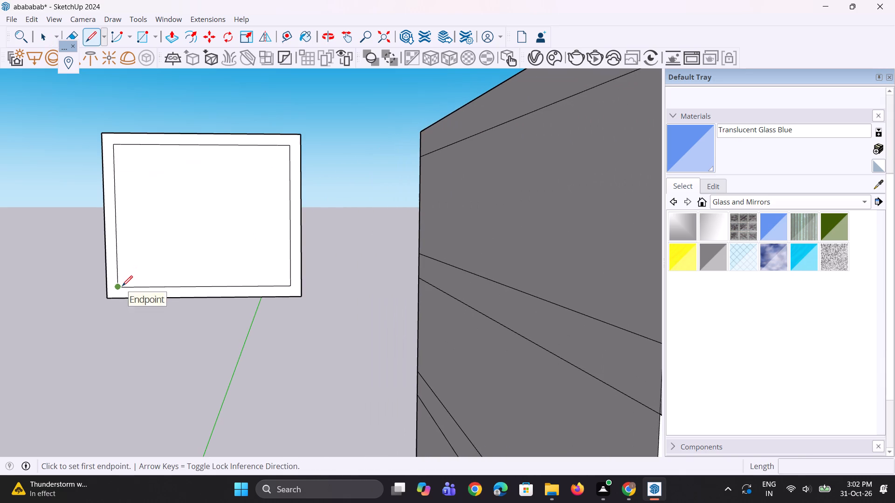
pyautogui.click(122, 286)
pyautogui.click(109, 284)
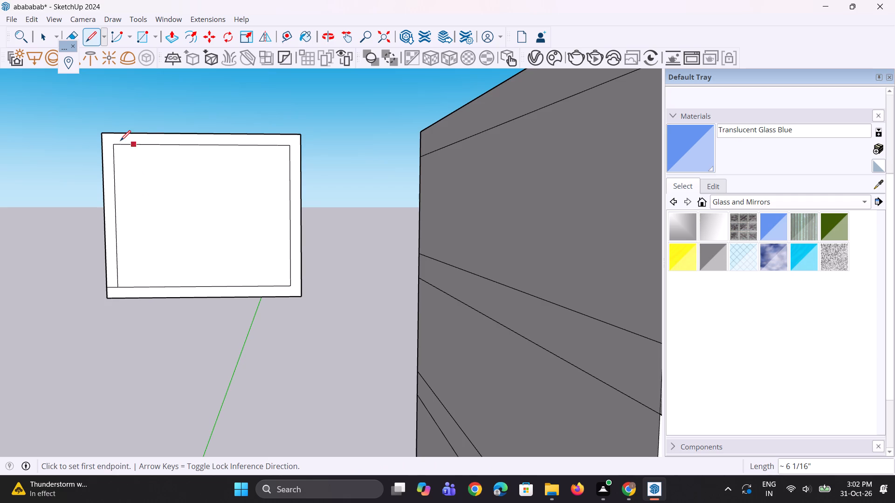
pyautogui.scroll(1, 120, 141)
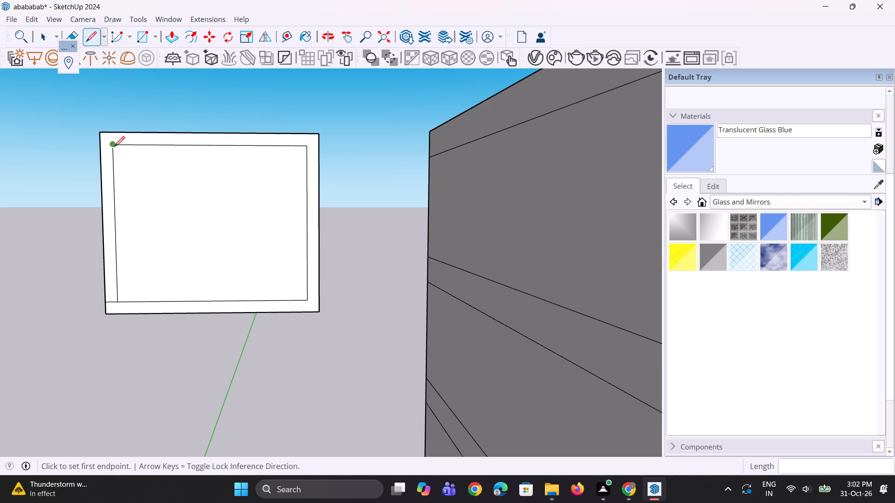
pyautogui.click(114, 146)
pyautogui.click(98, 148)
pyautogui.press('space')
pyautogui.press('space')
# Copy the left border strip about 8' 5 5/16" along the red axis onto the right border, dividing by 2 to add a centre strip.
pyautogui.click(107, 172)
pyautogui.scroll(-3, 108, 172)
pyautogui.press('m')
pyautogui.scroll(2, 80, 302)
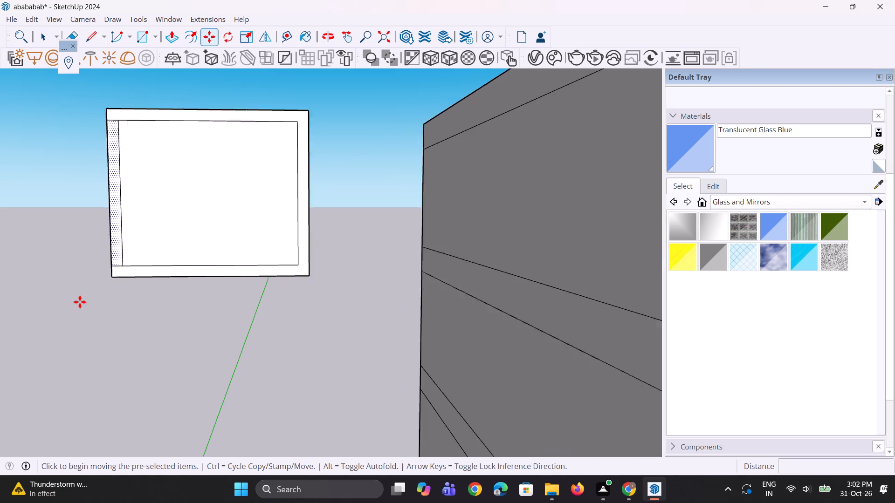
pyautogui.scroll(1, 80, 302)
pyautogui.click(140, 235)
pyautogui.scroll(-5, 193, 232)
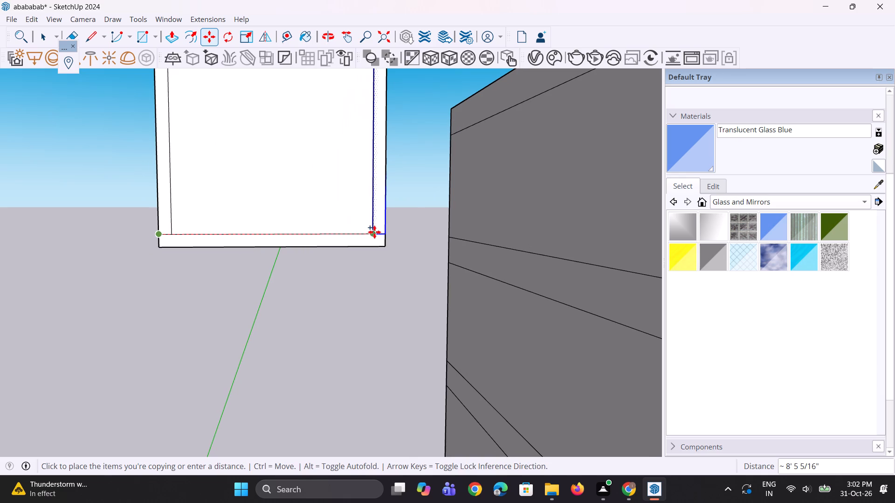
pyautogui.click(374, 232)
pyautogui.scroll(-8, 274, 319)
pyautogui.press('/')
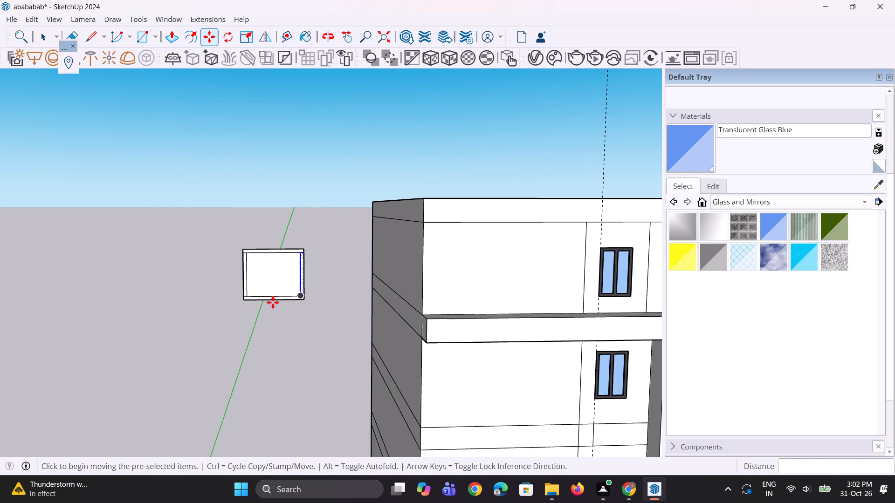
pyautogui.press('2')
pyautogui.press('Return')
pyautogui.scroll(3, 268, 268)
pyautogui.press('space')
pyautogui.scroll(3, 290, 237)
pyautogui.press('space')
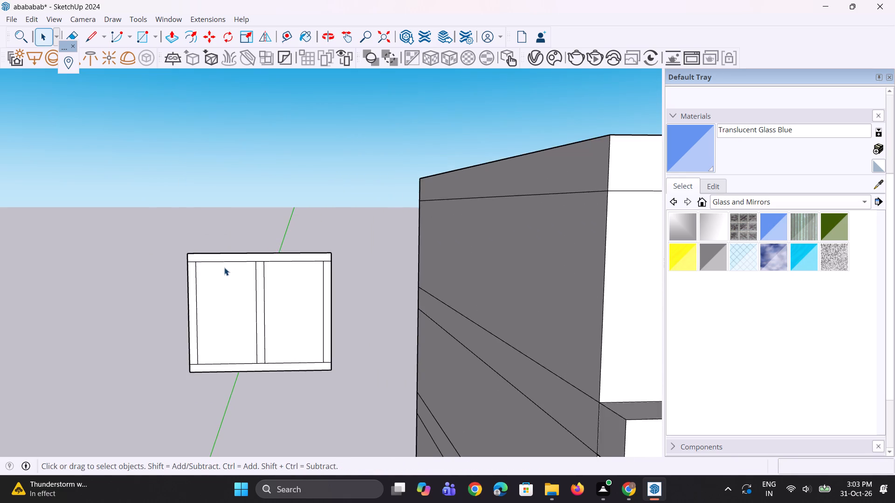
# Pull the window's top rail out 3" and repeat it on the left, middle and right uprights and the bottom rail.
pyautogui.scroll(5, 224, 267)
pyautogui.press('p')
pyautogui.click(238, 249)
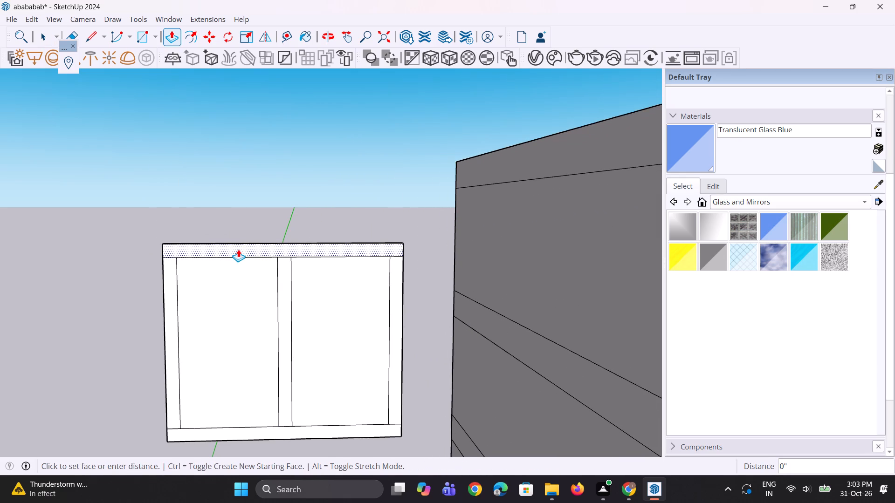
pyautogui.write('3"')
pyautogui.press('Return')
pyautogui.scroll(2, 172, 304)
pyautogui.doubleClick(171, 304)
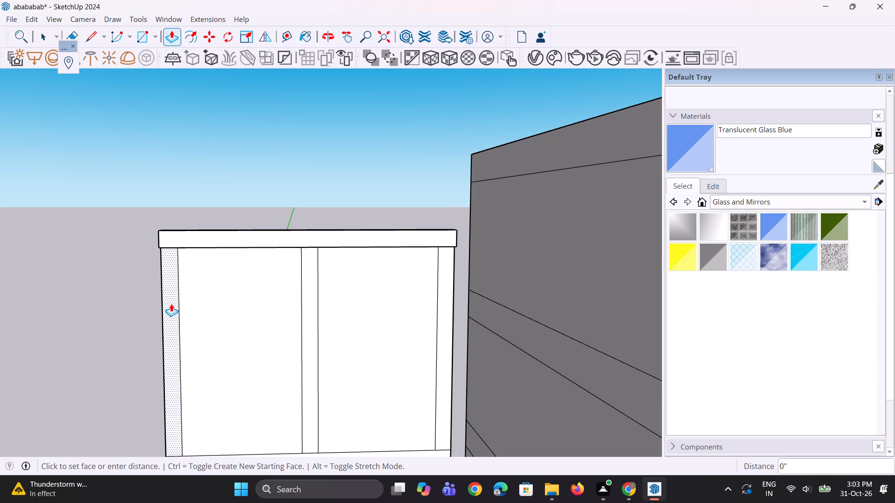
pyautogui.doubleClick(309, 287)
pyautogui.scroll(-4, 250, 265)
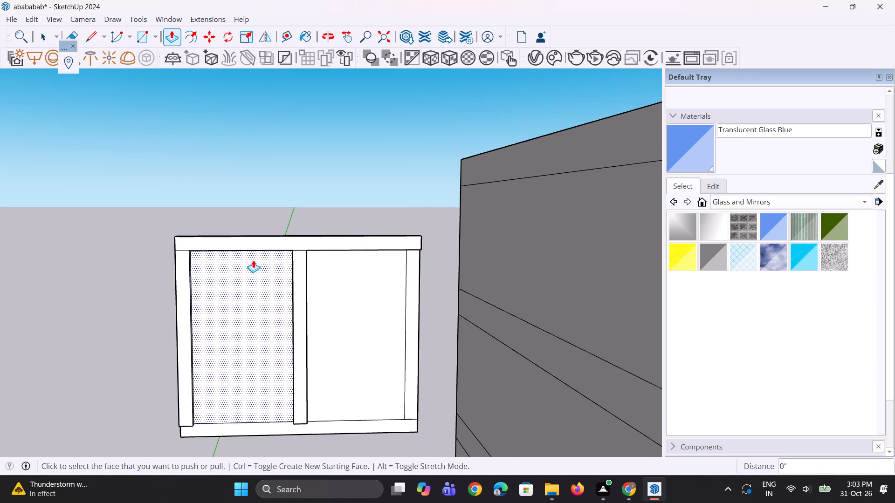
pyautogui.scroll(1, 392, 324)
pyautogui.doubleClick(389, 324)
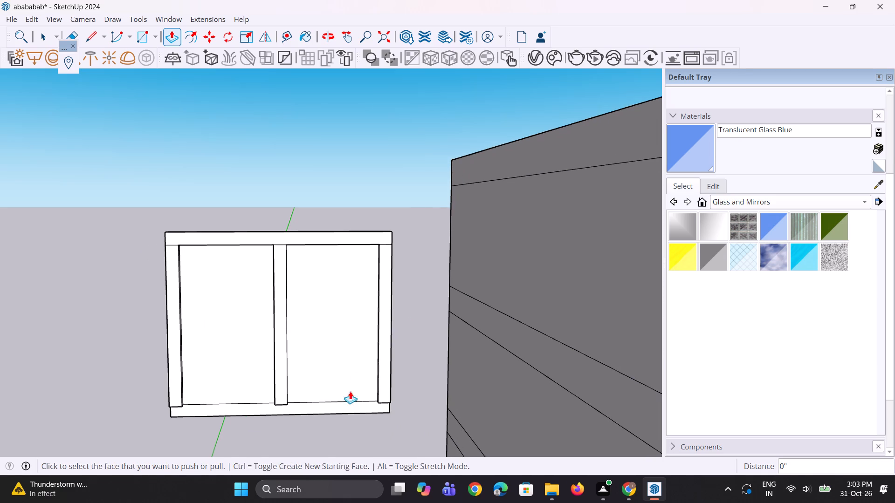
pyautogui.doubleClick(338, 405)
pyautogui.moveTo(267, 352); pyautogui.dragTo(277, 349, button='middle')
pyautogui.press('space')
pyautogui.press('space')
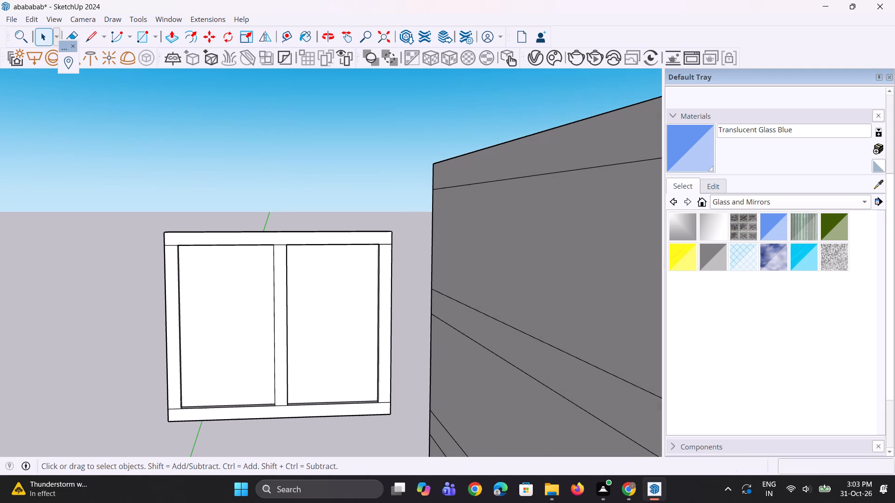
# Paint the two recessed panes of the window with Translucent Glass Blue.
pyautogui.click(701, 151)
pyautogui.click(337, 333)
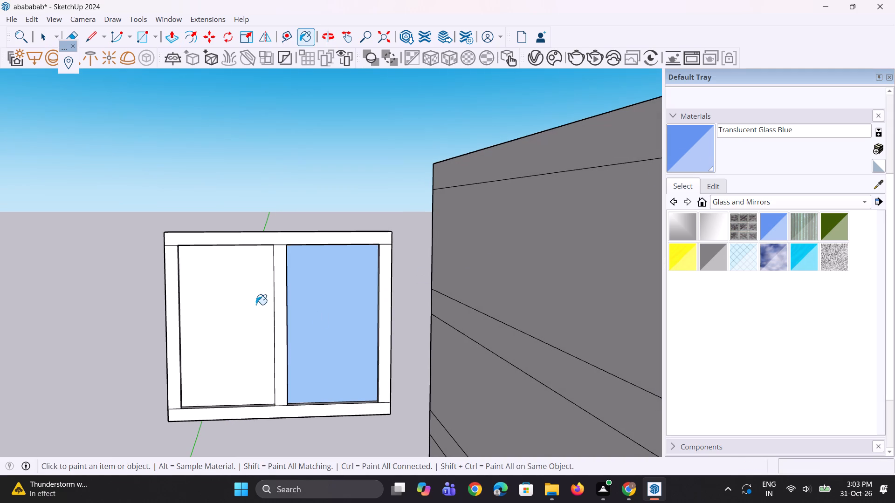
pyautogui.click(256, 305)
pyautogui.scroll(-20, 249, 301)
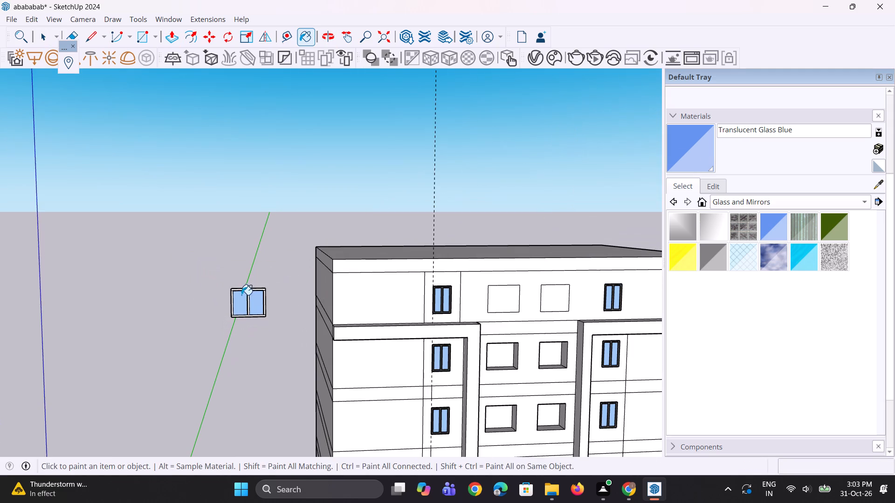
pyautogui.moveTo(250, 293); pyautogui.dragTo(251, 300, button='middle')
pyautogui.press('space')
pyautogui.press('space')
pyautogui.press('space')
pyautogui.scroll(4, 264, 299)
pyautogui.press('space')
pyautogui.scroll(3, 266, 297)
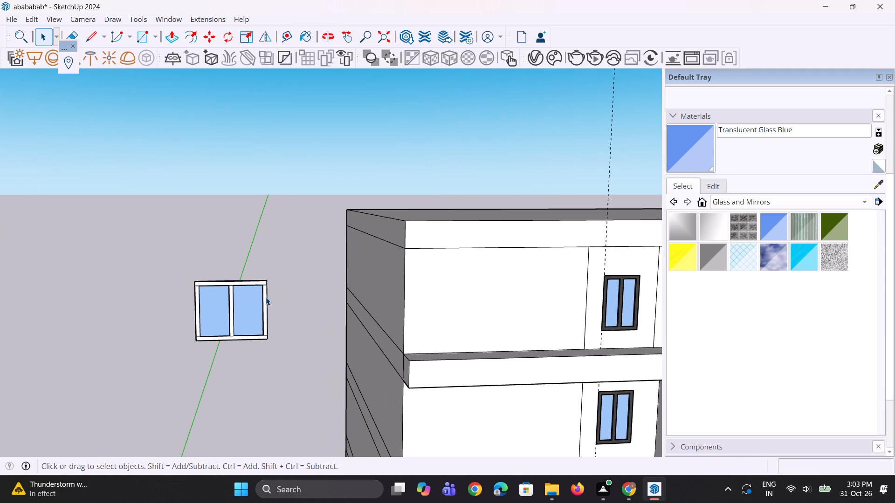
pyautogui.press('space')
pyautogui.press('space')
# Paint the front faces of the window's right upright, bottom rail, top rail and left upright with Color M08 from Colors.
pyautogui.scroll(3, 276, 302)
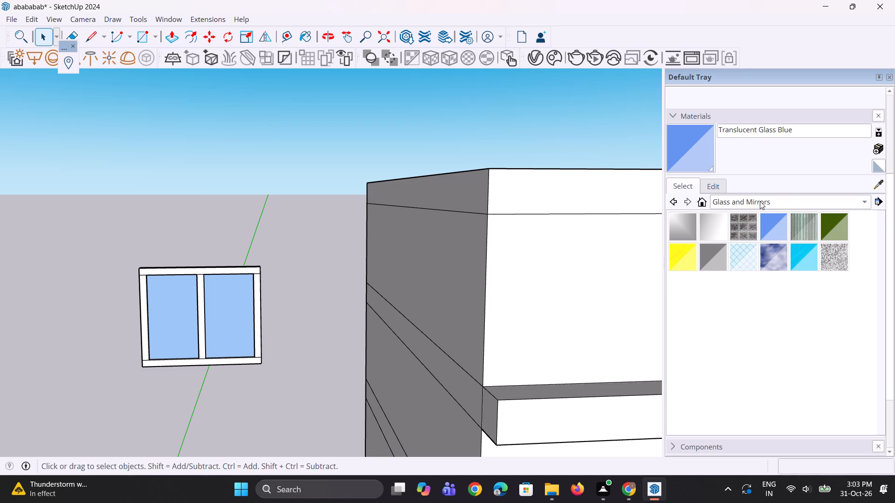
pyautogui.click(760, 201)
pyautogui.click(754, 179)
pyautogui.scroll(-16, 743, 307)
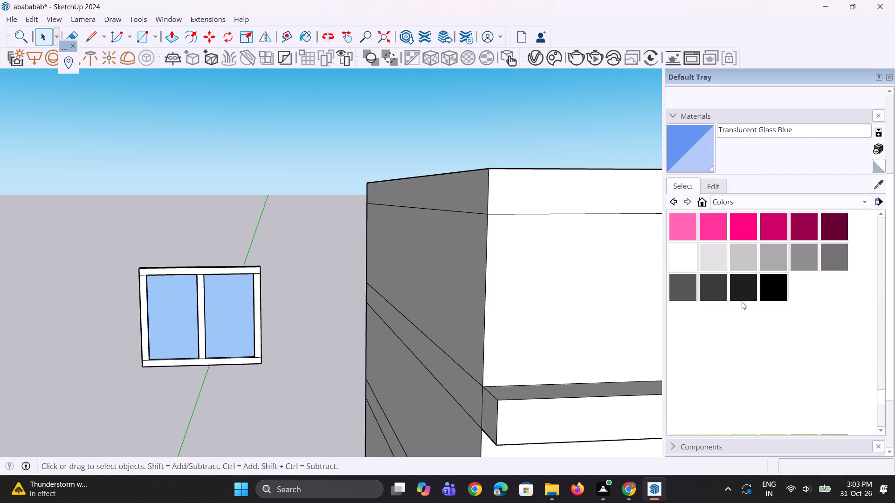
pyautogui.click(741, 283)
pyautogui.scroll(4, 287, 330)
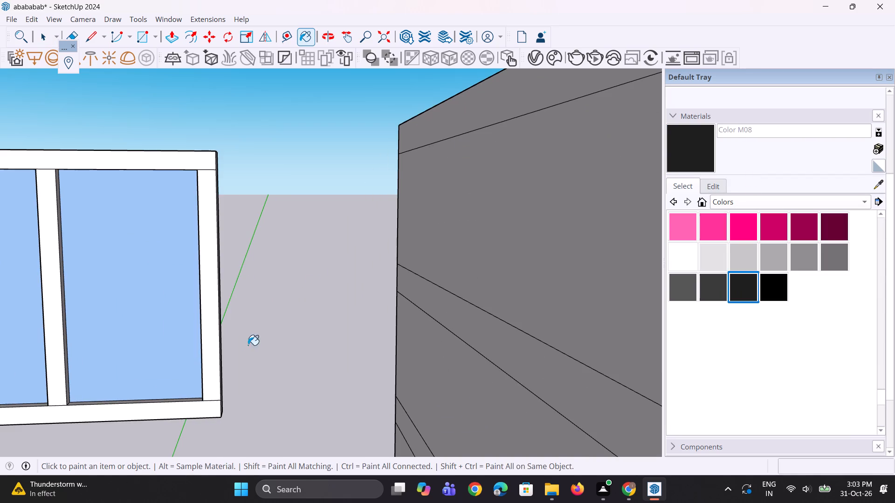
pyautogui.scroll(3, 165, 372)
pyautogui.click(222, 380)
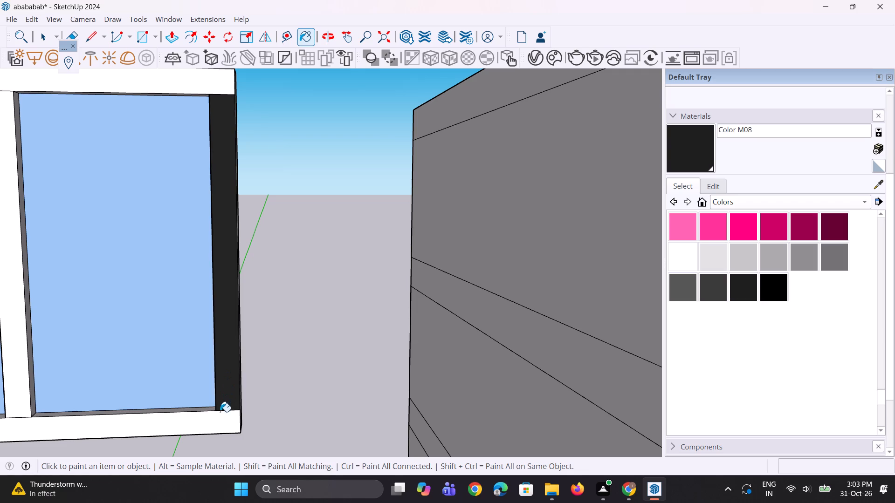
pyautogui.click(218, 419)
pyautogui.scroll(-5, 298, 396)
pyautogui.scroll(4, 260, 317)
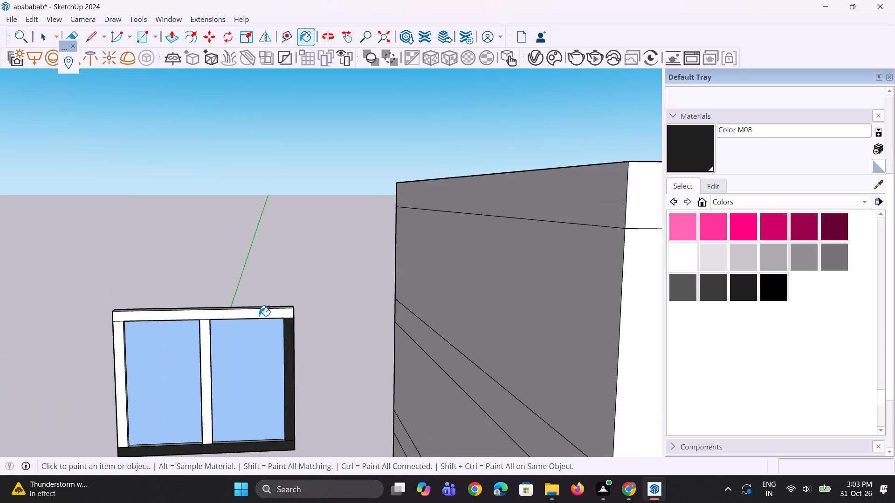
pyautogui.click(259, 315)
pyautogui.click(120, 358)
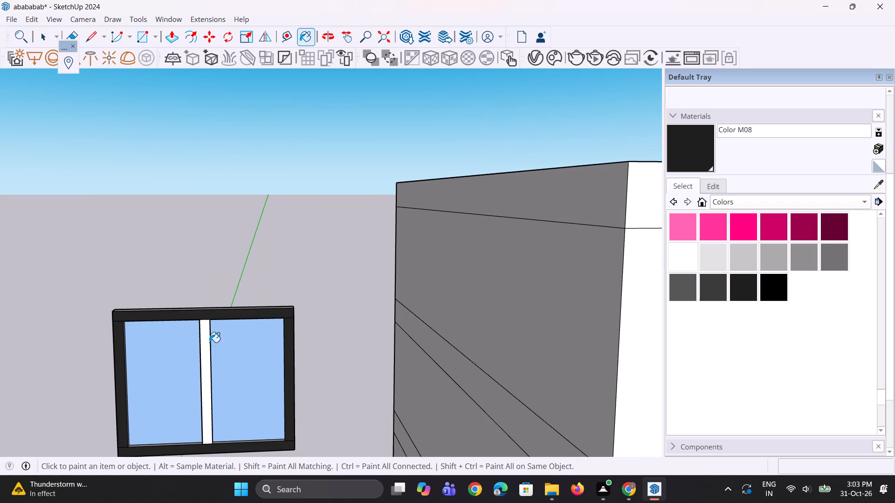
# Paint the window frame's outer top, left side and right side faces with Color M08.
pyautogui.moveTo(191, 317); pyautogui.dragTo(193, 347, button='middle')
pyautogui.scroll(7, 210, 317)
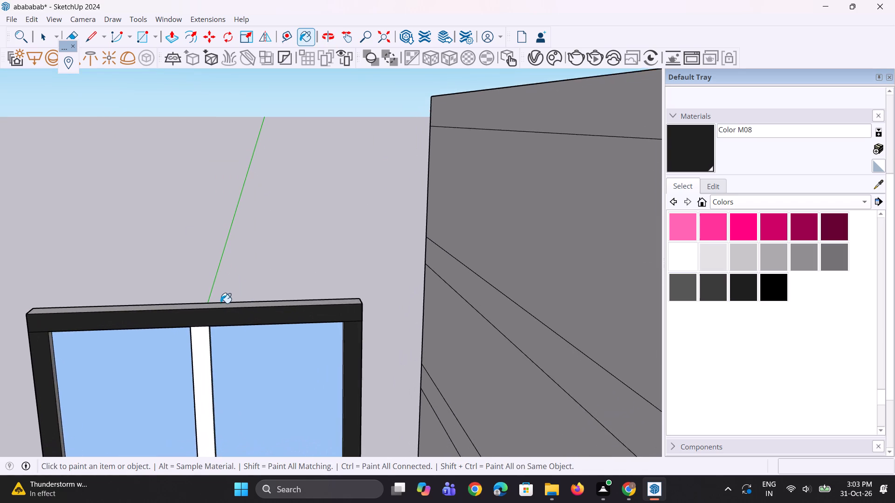
pyautogui.click(222, 307)
pyautogui.moveTo(216, 311); pyautogui.dragTo(291, 289, button='middle')
pyautogui.scroll(-6, 246, 268)
pyautogui.moveTo(174, 327); pyautogui.dragTo(182, 327, button='middle')
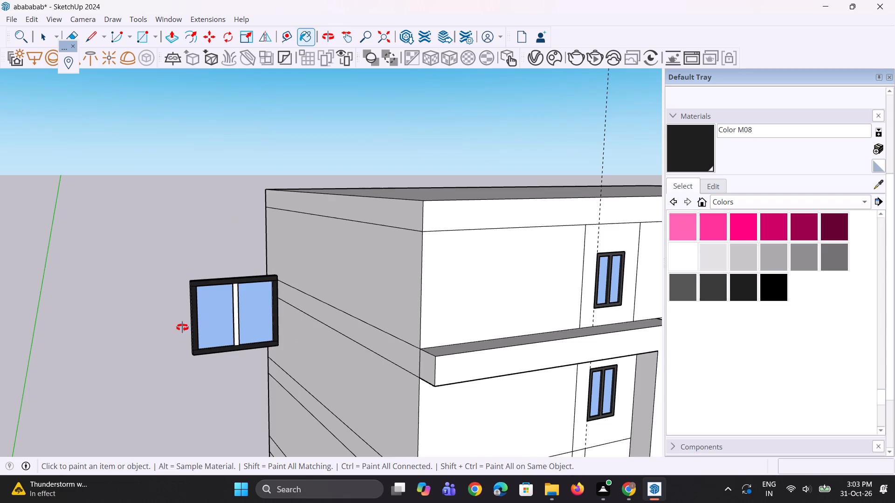
pyautogui.moveTo(182, 327); pyautogui.dragTo(256, 317, button='middle')
pyautogui.scroll(4, 353, 302)
pyautogui.scroll(4, 279, 294)
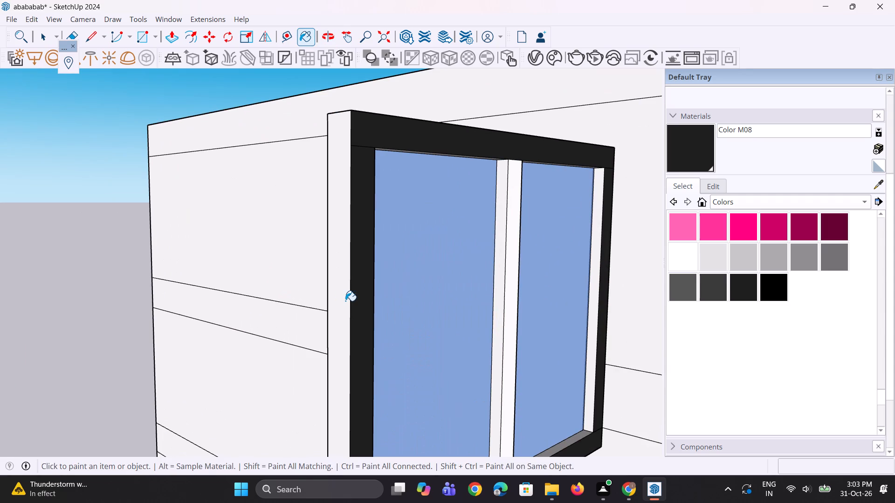
pyautogui.click(345, 301)
pyautogui.moveTo(347, 296); pyautogui.dragTo(23, 264, button='middle')
pyautogui.scroll(-5, 22, 263)
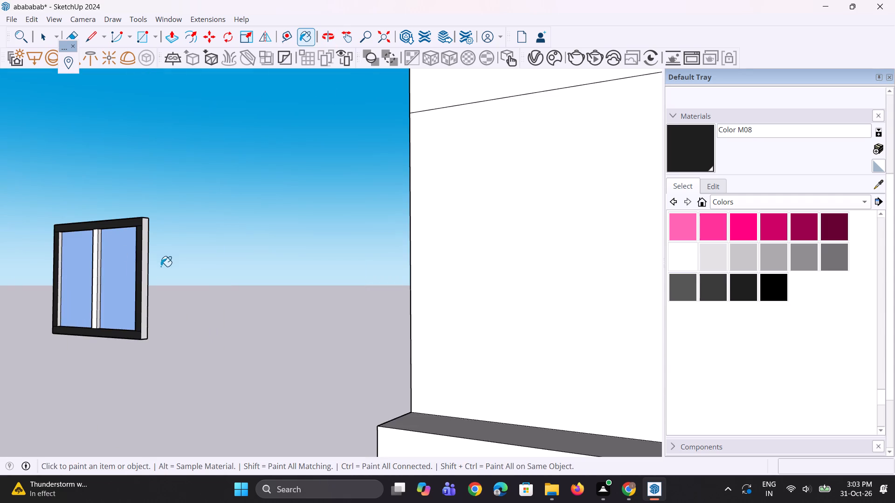
pyautogui.scroll(5, 160, 270)
pyautogui.click(134, 287)
# Paint the inner side faces of the window's left and right uprights with Color M08.
pyautogui.scroll(-6, 193, 333)
pyautogui.scroll(2, 143, 325)
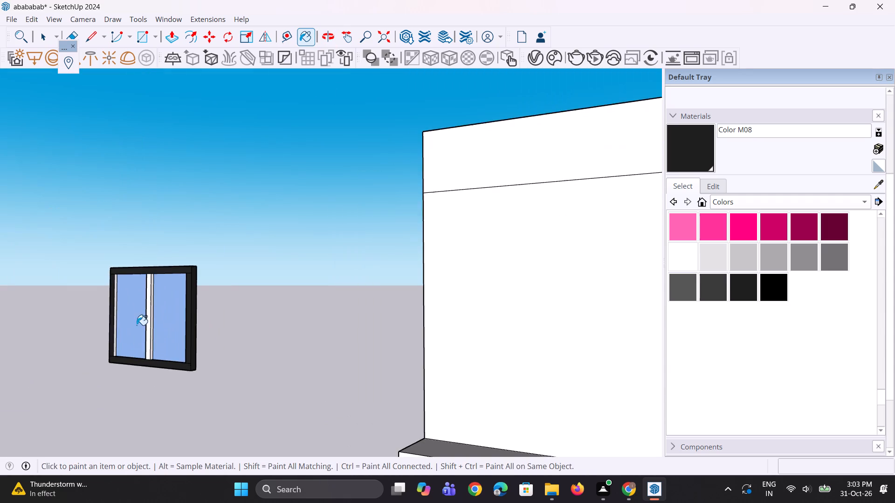
pyautogui.scroll(10, 137, 325)
pyautogui.click(116, 323)
pyautogui.moveTo(116, 321); pyautogui.dragTo(145, 323, button='middle')
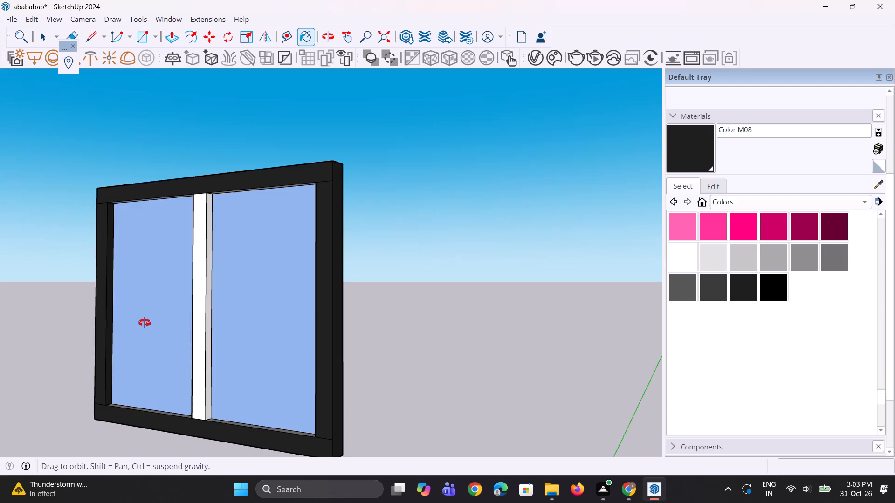
pyautogui.moveTo(145, 323); pyautogui.dragTo(336, 255, button='middle')
pyautogui.scroll(5, 392, 335)
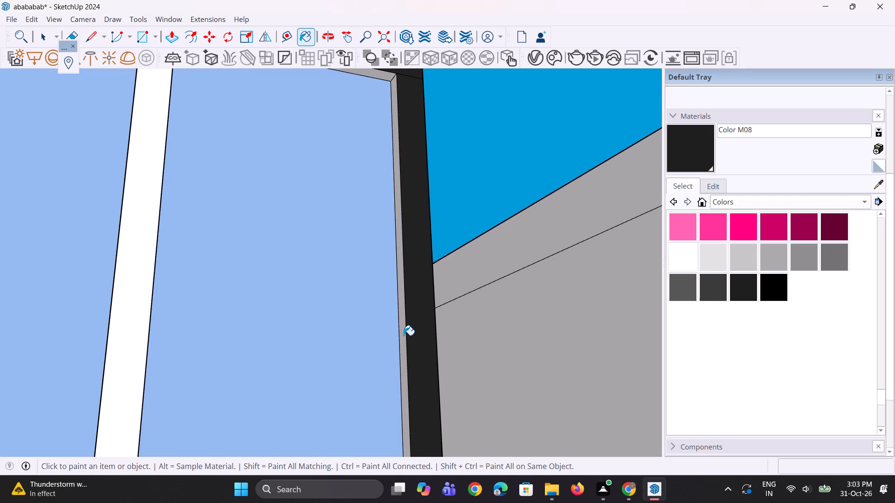
pyautogui.click(404, 335)
# Paint the underside of the window's top rail with Color M08 above both panes.
pyautogui.scroll(-5, 404, 335)
pyautogui.moveTo(388, 245); pyautogui.dragTo(379, 189, button='middle')
pyautogui.scroll(2, 374, 170)
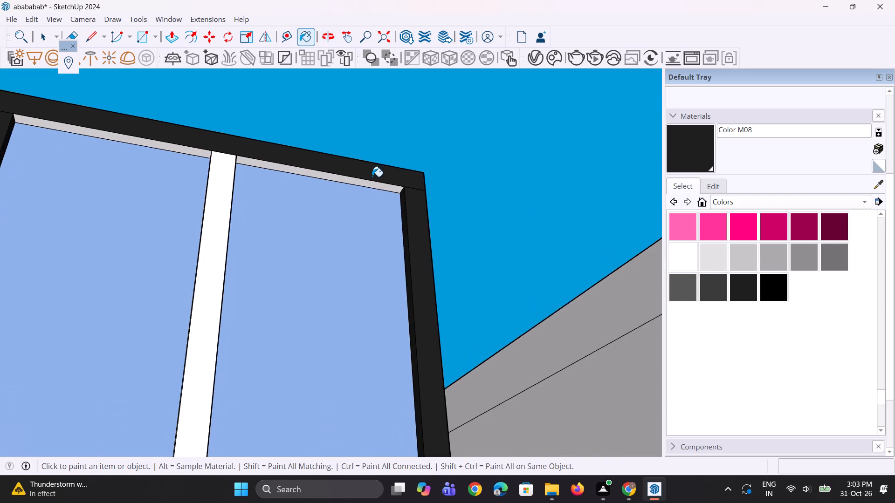
pyautogui.scroll(1, 372, 179)
pyautogui.click(371, 184)
pyautogui.click(181, 148)
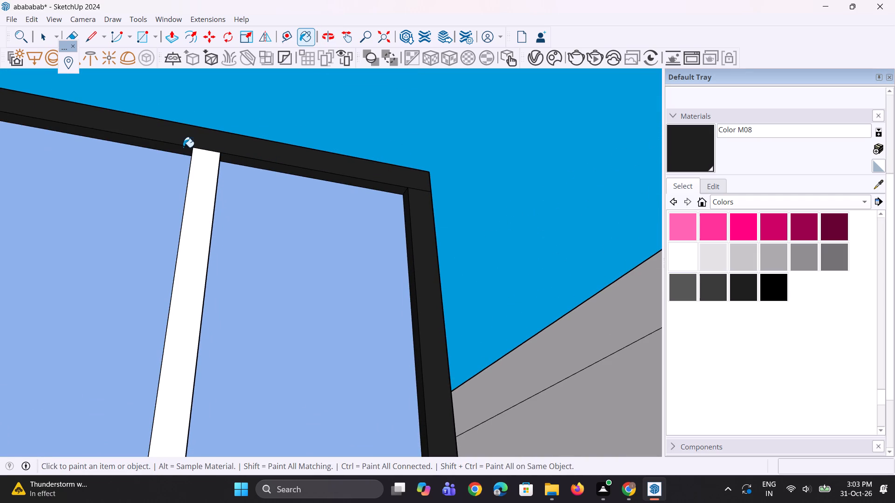
# Paint the upper inner face of the window's bottom rail with Color M08 below both panes.
pyautogui.scroll(-10, 241, 154)
pyautogui.moveTo(203, 234); pyautogui.dragTo(122, 439, button='middle')
pyautogui.scroll(4, 220, 275)
pyautogui.scroll(8, 210, 320)
pyautogui.click(202, 294)
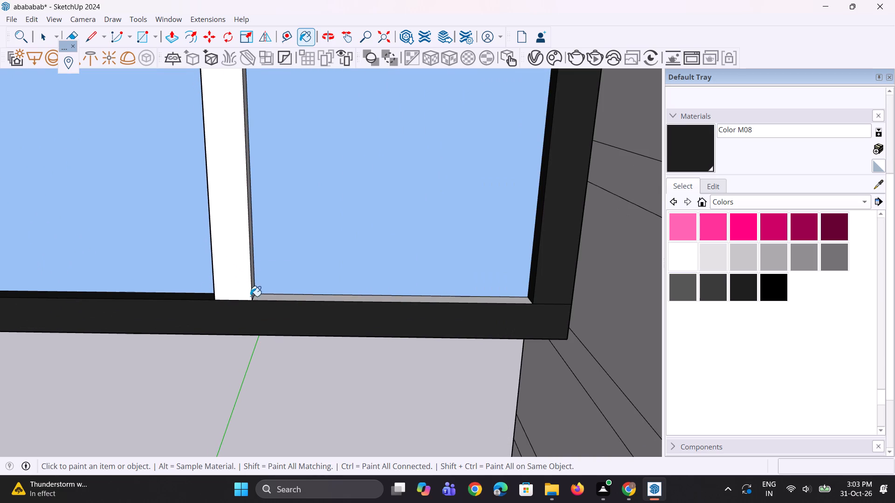
pyautogui.click(261, 296)
# Paint the front and both side faces of the window's middle upright with Color M08.
pyautogui.click(253, 292)
pyautogui.click(245, 290)
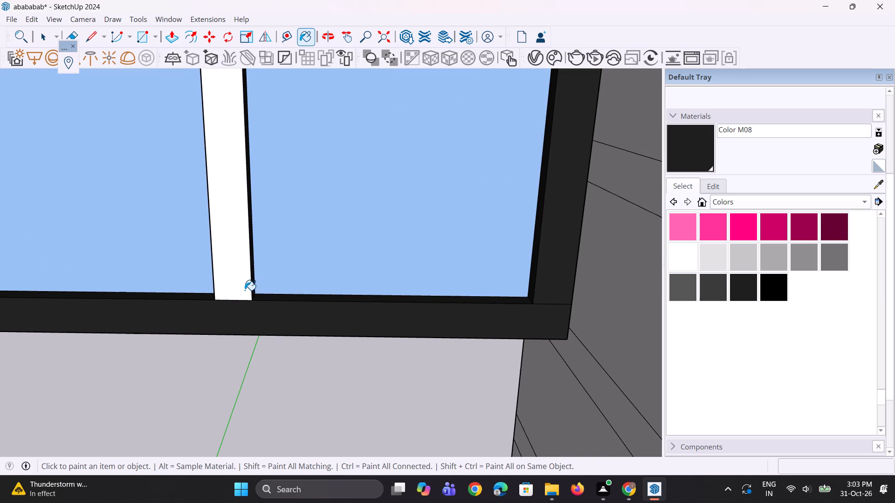
pyautogui.moveTo(250, 285); pyautogui.dragTo(392, 269, button='middle')
pyautogui.scroll(2, 250, 280)
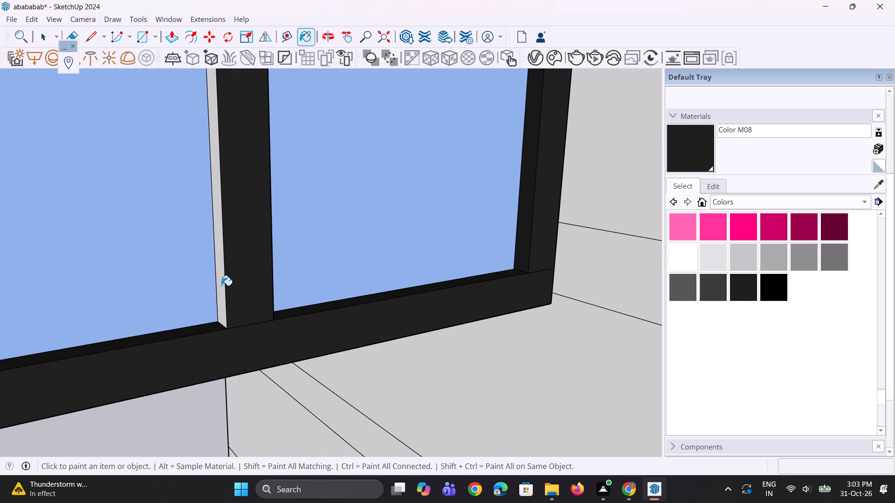
pyautogui.click(221, 285)
pyautogui.press('space')
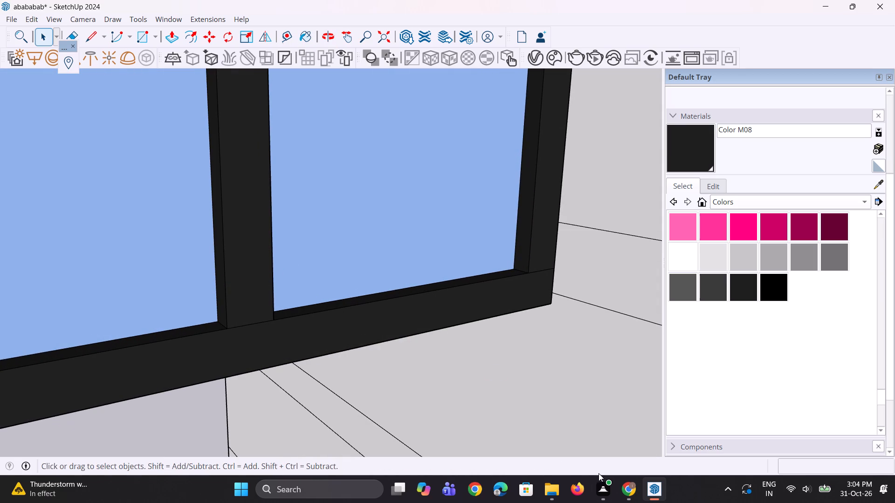
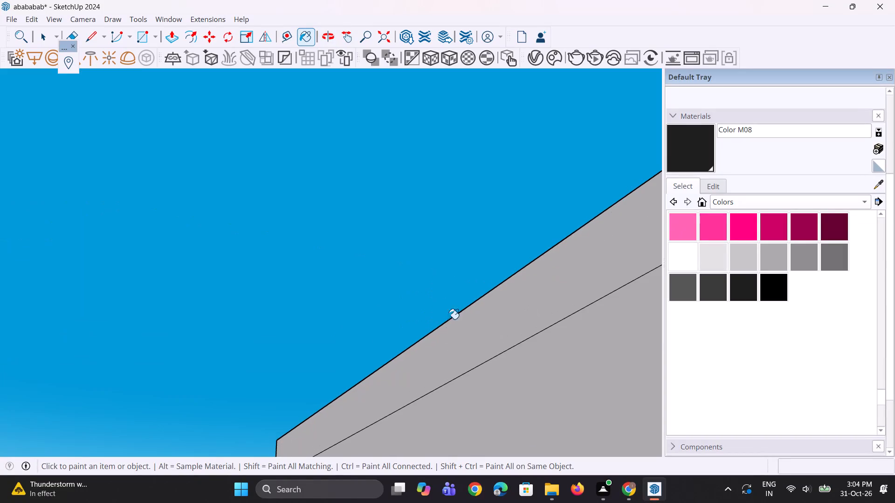
# Paint the underside of the window's bottom rail with Color M08.
pyautogui.scroll(-2, 462, 280)
pyautogui.click(468, 257)
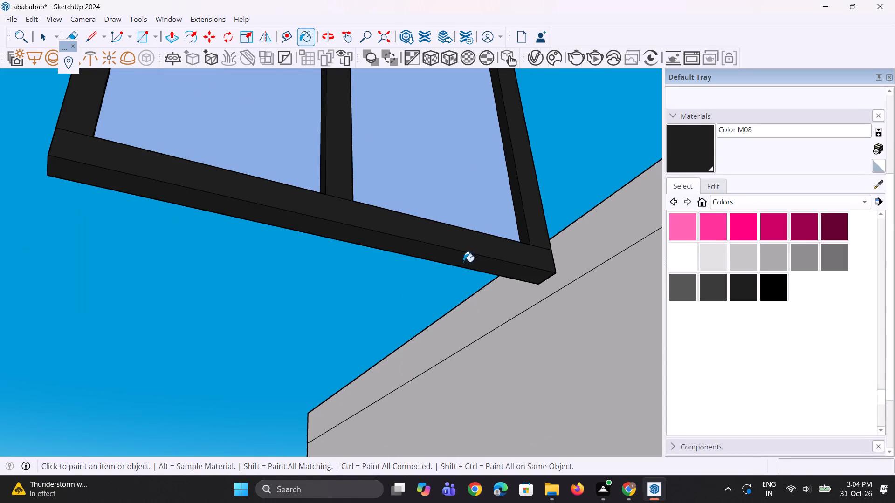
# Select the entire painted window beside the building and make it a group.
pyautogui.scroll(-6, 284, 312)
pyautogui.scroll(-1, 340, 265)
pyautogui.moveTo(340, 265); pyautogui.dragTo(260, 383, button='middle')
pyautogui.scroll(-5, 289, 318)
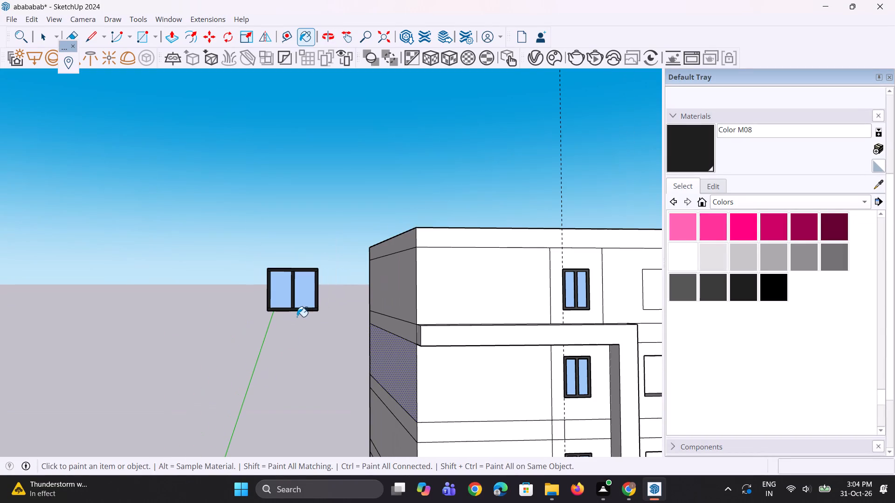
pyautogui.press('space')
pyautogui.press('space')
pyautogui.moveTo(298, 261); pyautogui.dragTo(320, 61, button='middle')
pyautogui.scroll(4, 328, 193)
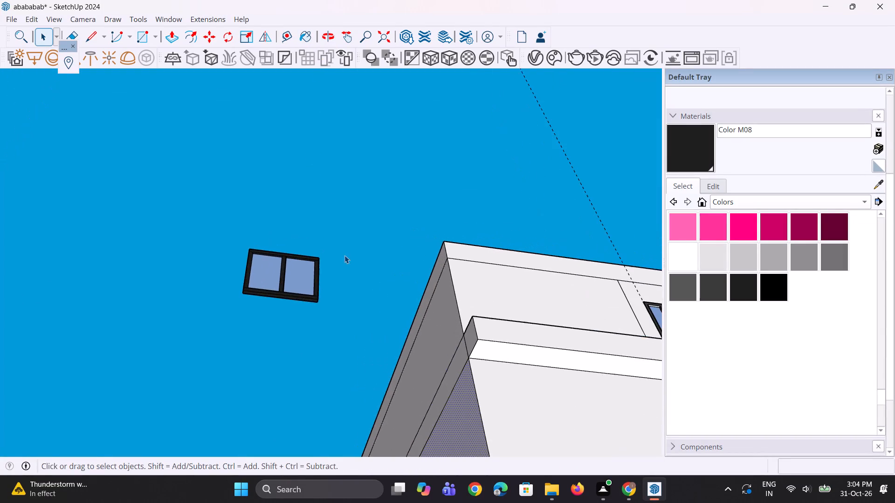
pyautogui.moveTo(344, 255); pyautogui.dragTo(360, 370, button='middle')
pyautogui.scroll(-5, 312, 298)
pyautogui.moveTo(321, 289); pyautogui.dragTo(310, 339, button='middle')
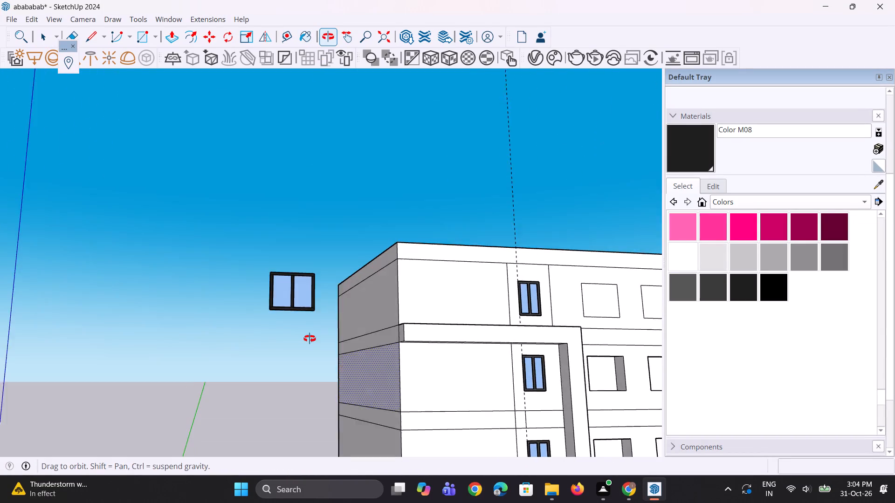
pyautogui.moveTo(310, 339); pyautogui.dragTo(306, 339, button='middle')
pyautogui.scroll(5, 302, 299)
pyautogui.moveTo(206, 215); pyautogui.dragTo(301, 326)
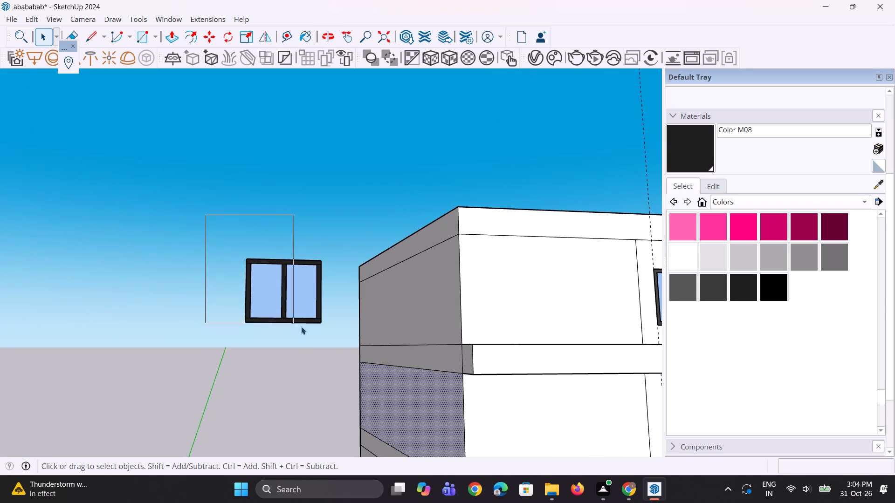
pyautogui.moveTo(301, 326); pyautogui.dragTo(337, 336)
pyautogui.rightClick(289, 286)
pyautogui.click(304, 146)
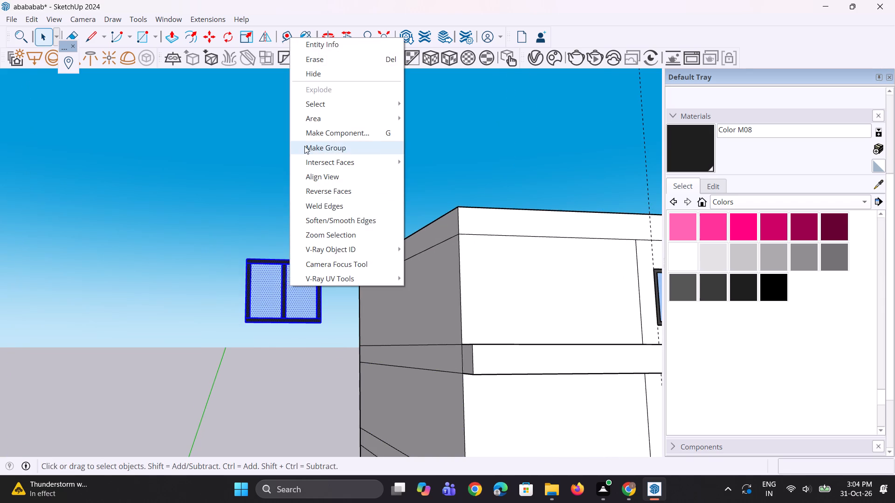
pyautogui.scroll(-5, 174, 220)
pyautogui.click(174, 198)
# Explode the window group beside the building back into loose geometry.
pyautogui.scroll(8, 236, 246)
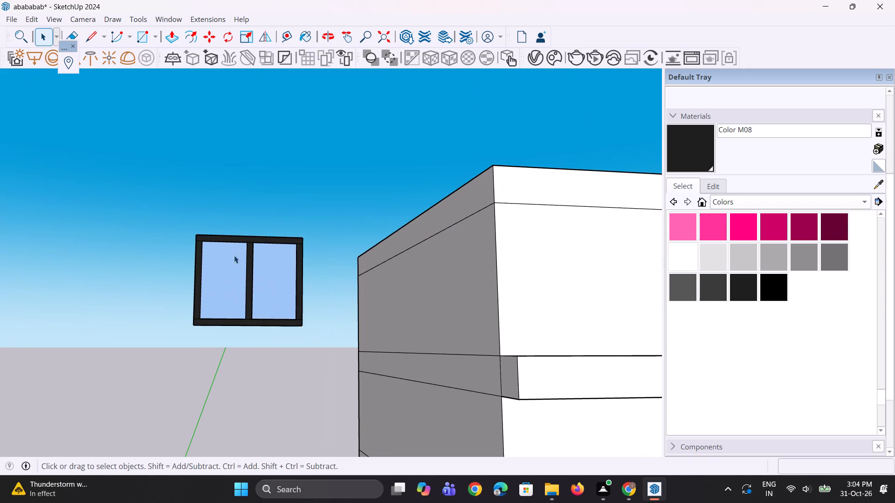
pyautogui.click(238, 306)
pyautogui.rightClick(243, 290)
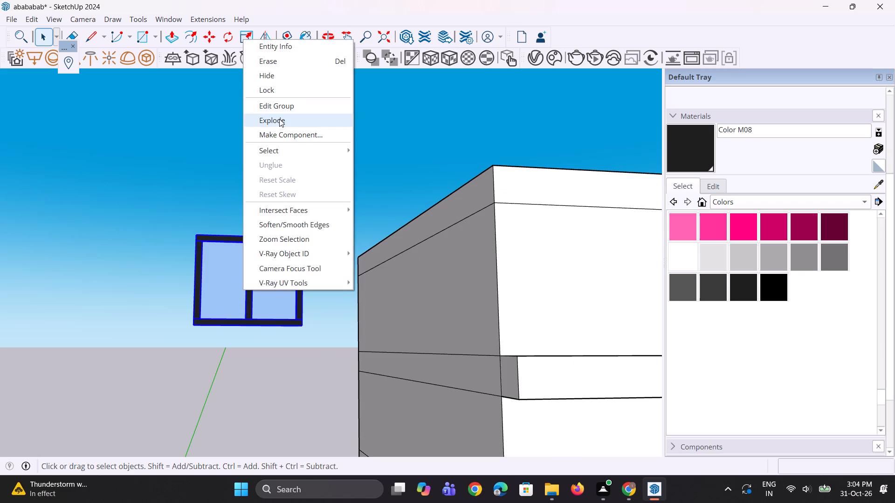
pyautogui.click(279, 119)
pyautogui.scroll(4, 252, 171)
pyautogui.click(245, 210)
# Erase the three seam edges where the window's left, middle and right uprights meet the top rail.
pyautogui.scroll(7, 184, 322)
pyautogui.scroll(3, 143, 293)
pyautogui.press('e')
pyautogui.scroll(2, 132, 283)
pyautogui.moveTo(127, 275); pyautogui.dragTo(126, 285)
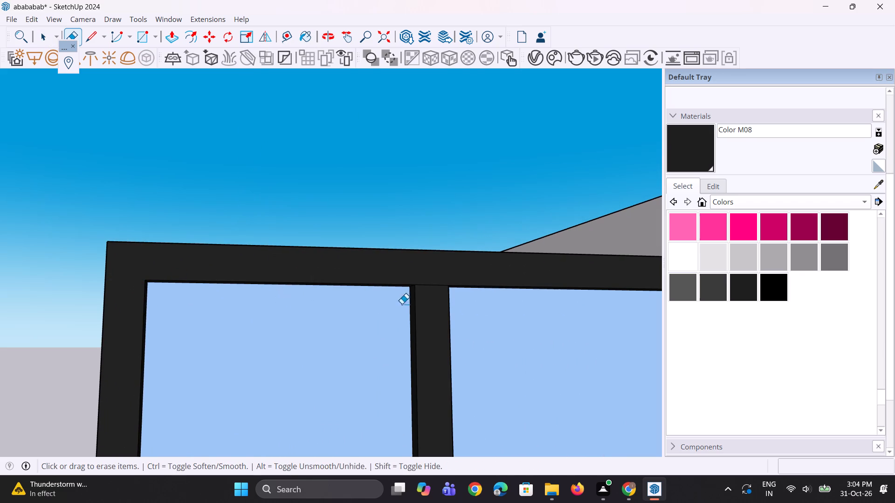
pyautogui.moveTo(433, 278); pyautogui.dragTo(433, 299)
pyautogui.scroll(-8, 406, 276)
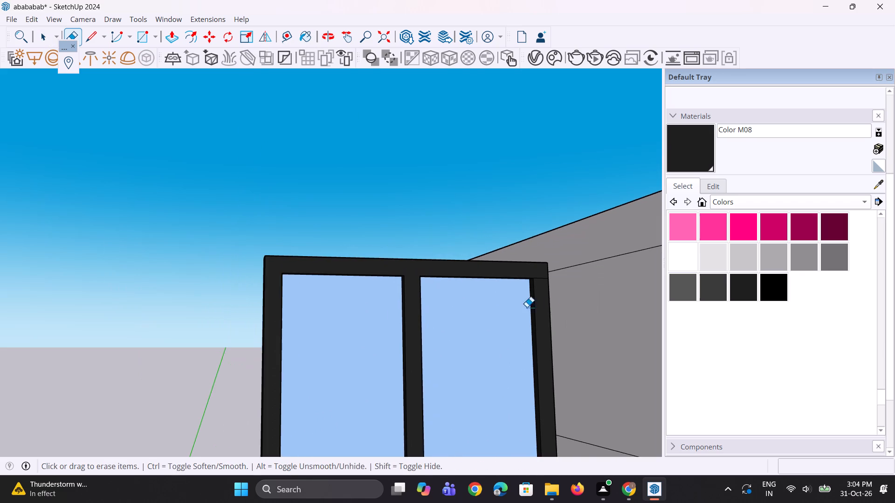
pyautogui.scroll(3, 555, 305)
pyautogui.moveTo(516, 248); pyautogui.dragTo(522, 263)
pyautogui.scroll(-9, 509, 245)
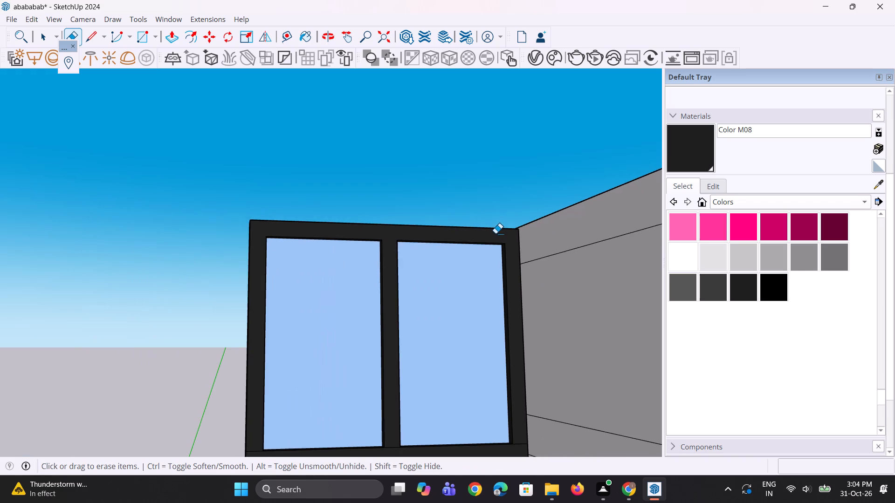
# Erase the three seam edges where the window's left, middle and right uprights meet the bottom rail.
pyautogui.scroll(-4, 431, 319)
pyautogui.scroll(3, 346, 460)
pyautogui.scroll(6, 334, 416)
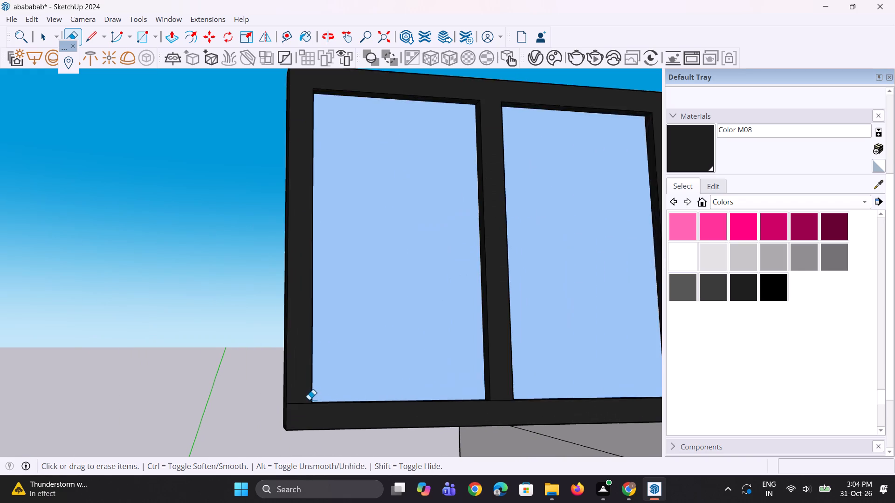
pyautogui.scroll(3, 309, 400)
pyautogui.click(308, 400)
pyautogui.moveTo(528, 396); pyautogui.dragTo(528, 402)
pyautogui.scroll(-2, 376, 389)
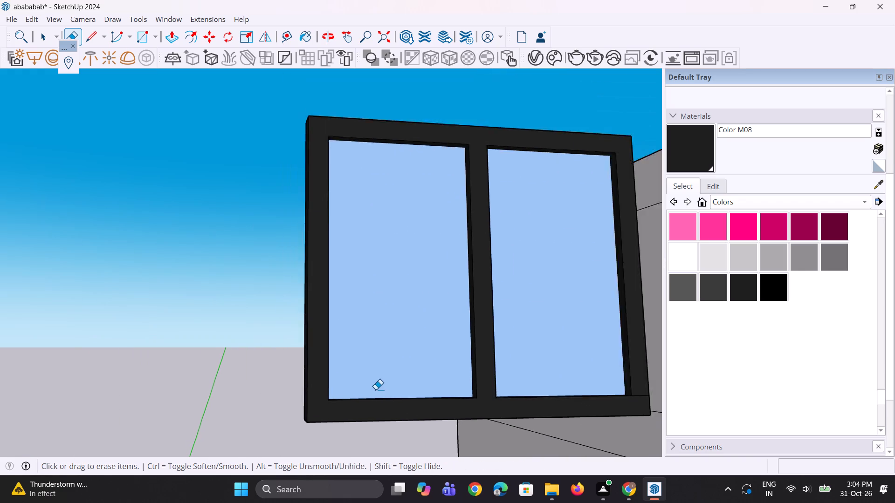
pyautogui.scroll(-6, 376, 389)
pyautogui.scroll(7, 539, 392)
pyautogui.click(547, 393)
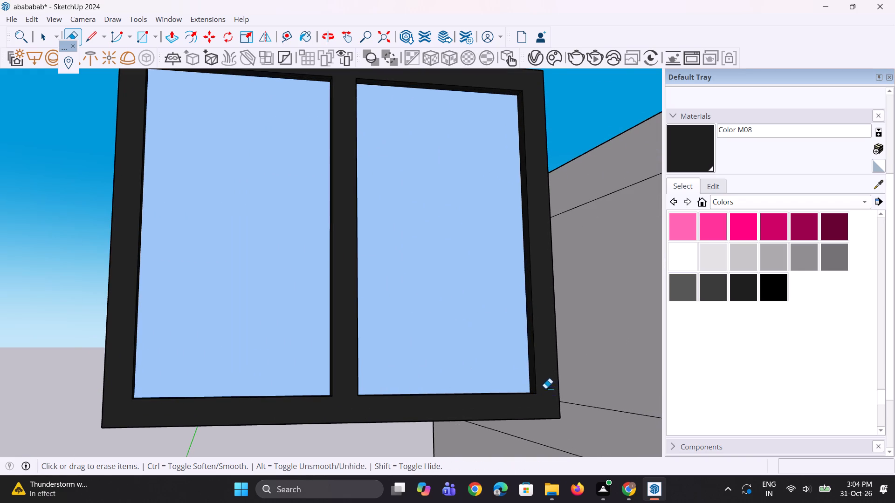
pyautogui.scroll(-4, 429, 339)
pyautogui.scroll(1, 344, 317)
# Select the whole cleaned-up window beside the building and make it a group.
pyautogui.scroll(-10, 339, 314)
pyautogui.scroll(-5, 396, 310)
pyautogui.moveTo(485, 321); pyautogui.dragTo(398, 321, button='middle')
pyautogui.press('space')
pyautogui.press('space')
pyautogui.moveTo(224, 201); pyautogui.dragTo(413, 405)
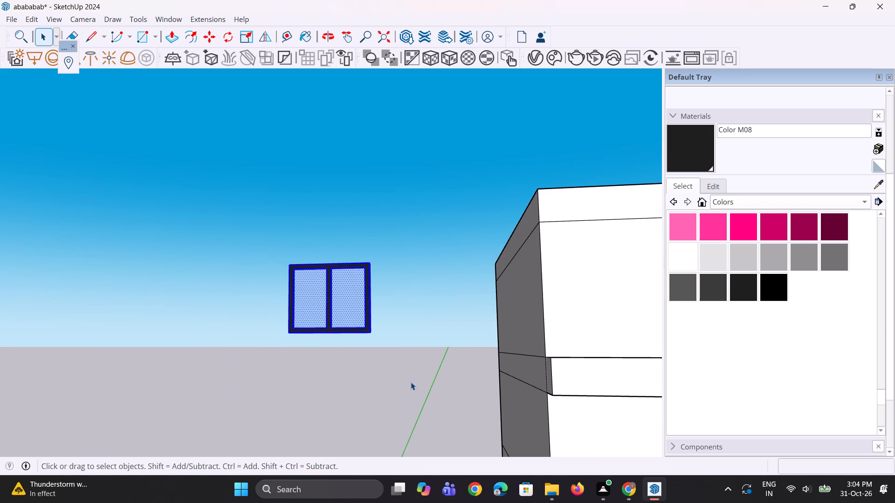
pyautogui.rightClick(324, 297)
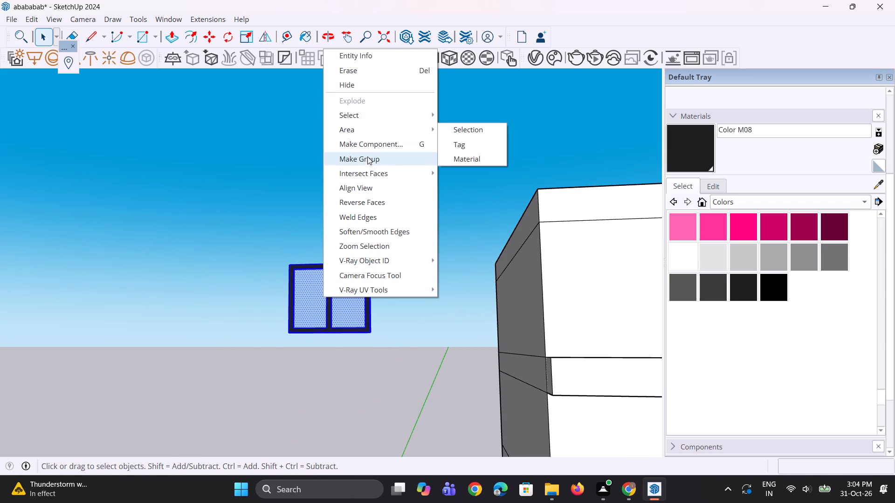
pyautogui.click(368, 160)
pyautogui.click(377, 221)
# Push the top floor's left middle window rectangle into the wall by about 5' 7".
pyautogui.scroll(-13, 204, 316)
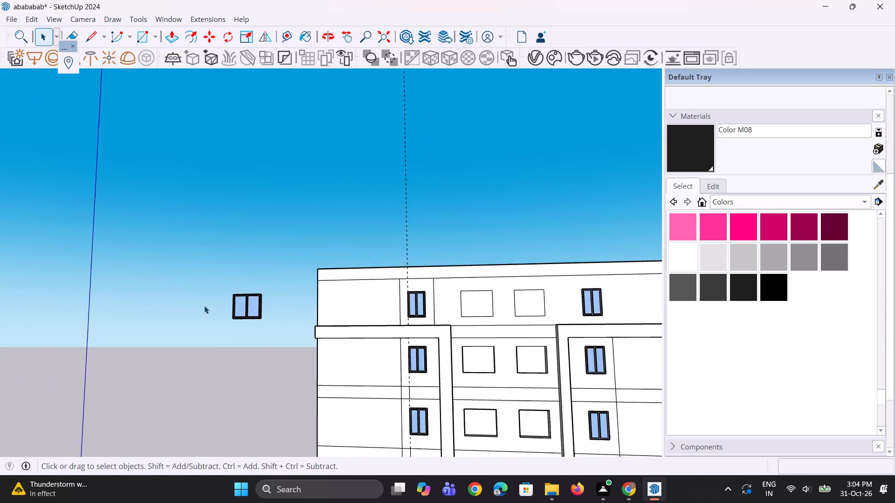
pyautogui.scroll(-3, 204, 306)
pyautogui.moveTo(300, 292); pyautogui.dragTo(276, 416, button='middle')
pyautogui.scroll(5, 389, 289)
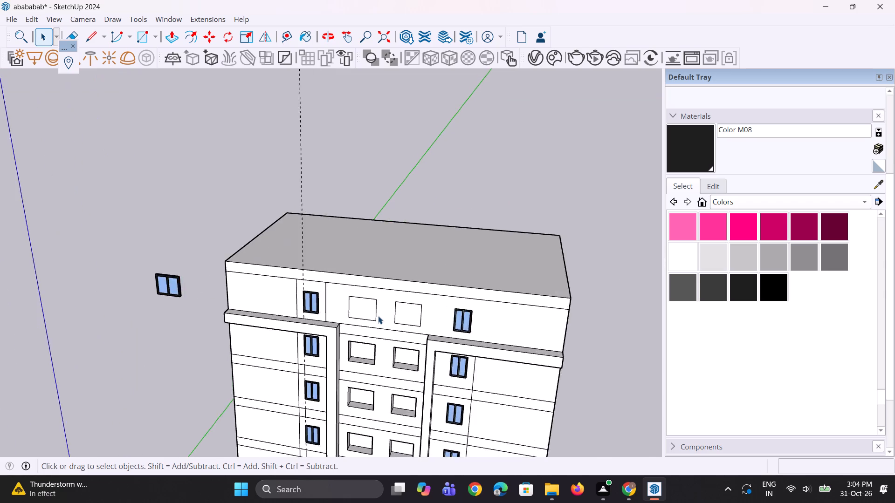
pyautogui.scroll(7, 378, 316)
pyautogui.press('p')
pyautogui.doubleClick(358, 307)
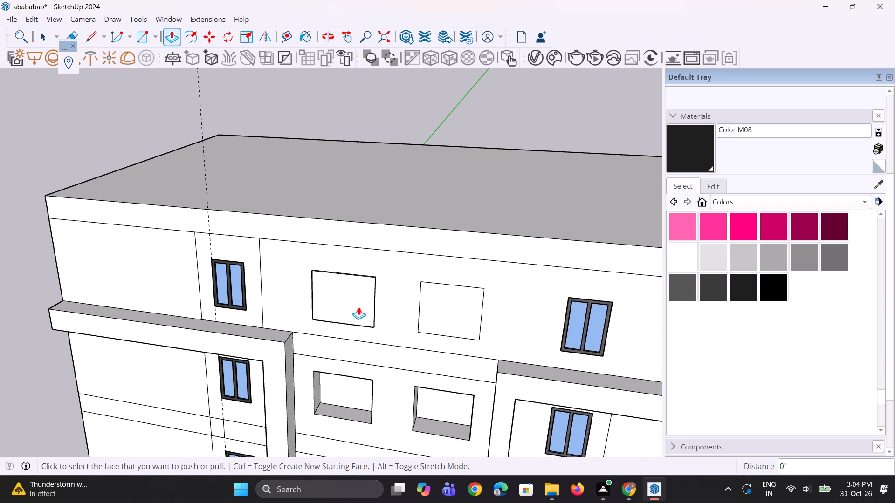
pyautogui.hotkey('ctrl', 'z')
pyautogui.click(354, 307)
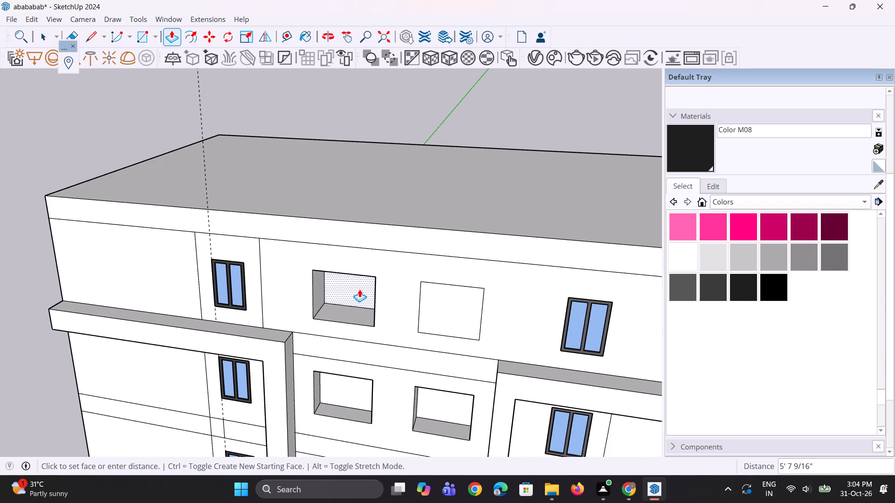
pyautogui.click(359, 289)
# Move the window group by its lower right corner into the top floor's left middle opening, matching the opening's lower right corner.
pyautogui.scroll(-11, 360, 289)
pyautogui.press('space')
pyautogui.press('space')
pyautogui.scroll(3, 188, 280)
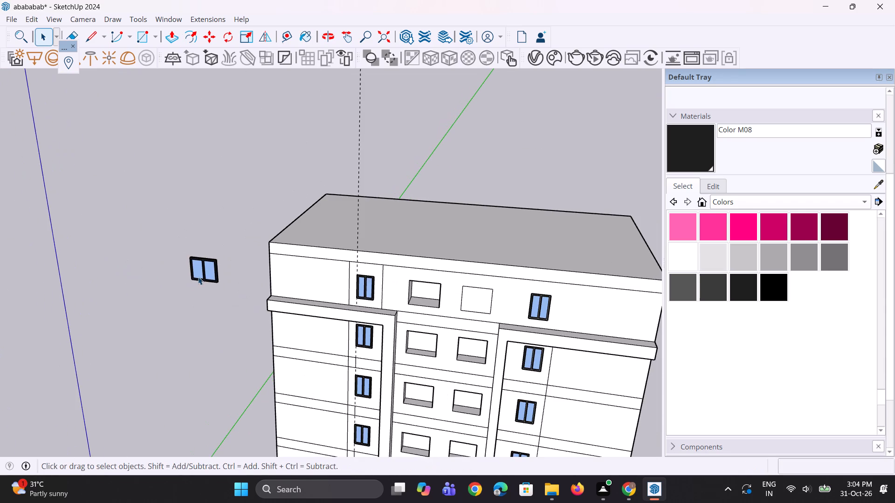
pyautogui.click(198, 277)
pyautogui.scroll(3, 292, 295)
pyautogui.press('m')
pyautogui.scroll(6, 193, 294)
pyautogui.click(187, 269)
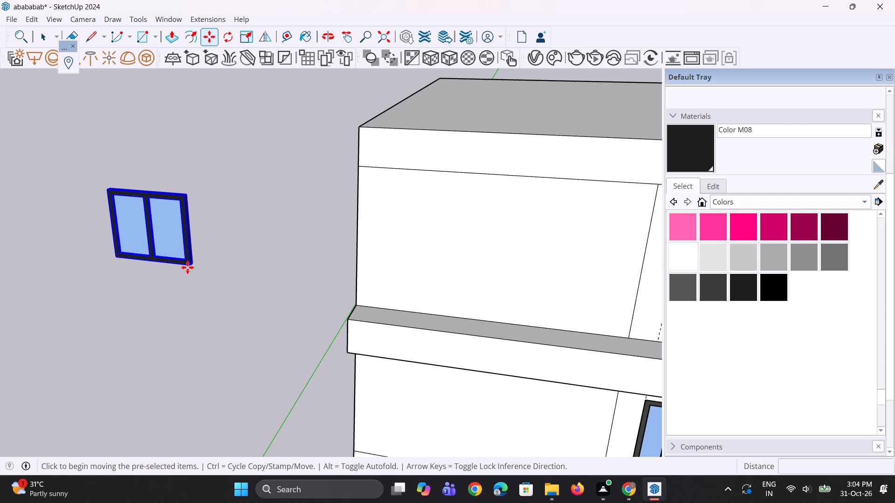
pyautogui.press('Escape')
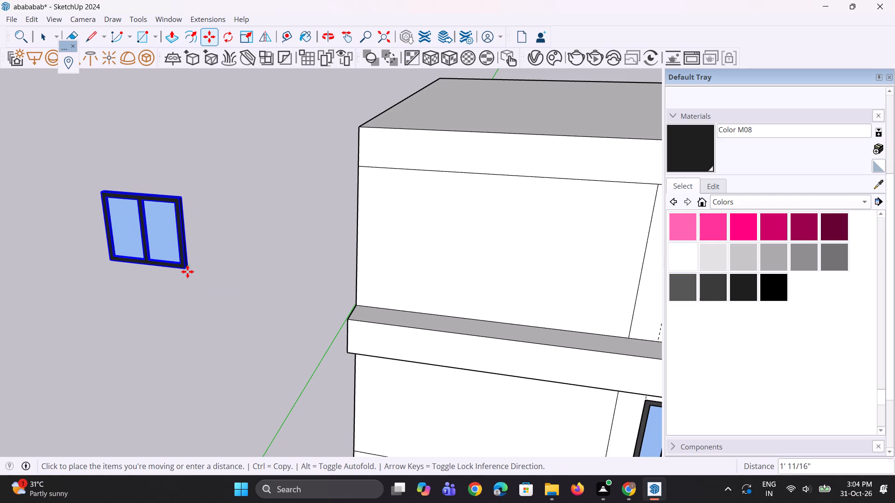
pyautogui.press('space')
pyautogui.press('m')
pyautogui.scroll(2, 180, 257)
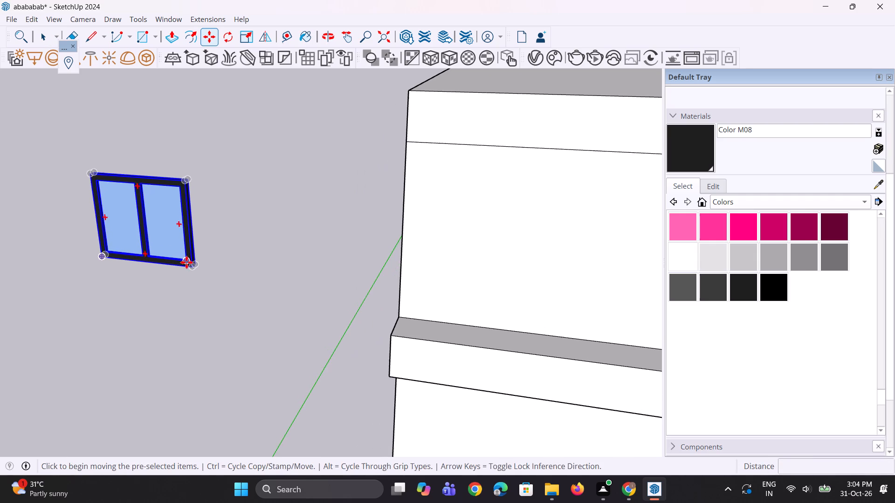
pyautogui.click(192, 268)
pyautogui.scroll(-2, 146, 314)
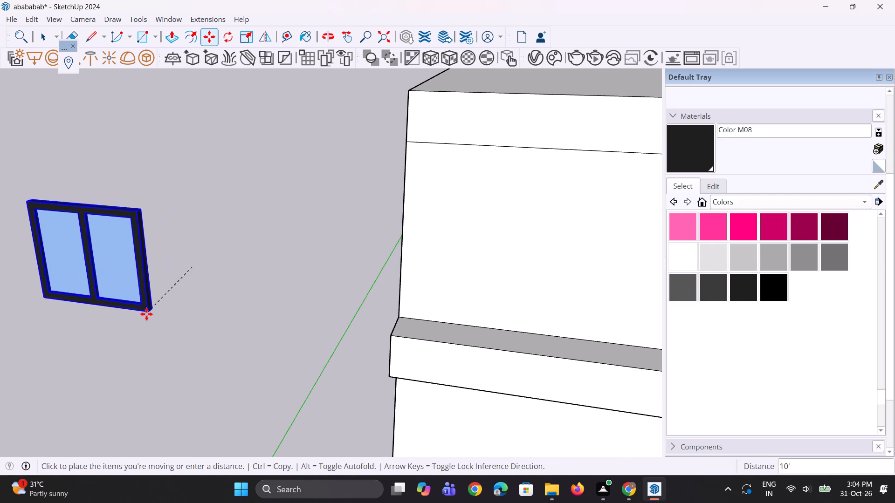
pyautogui.scroll(-8, 146, 314)
pyautogui.scroll(1, 468, 360)
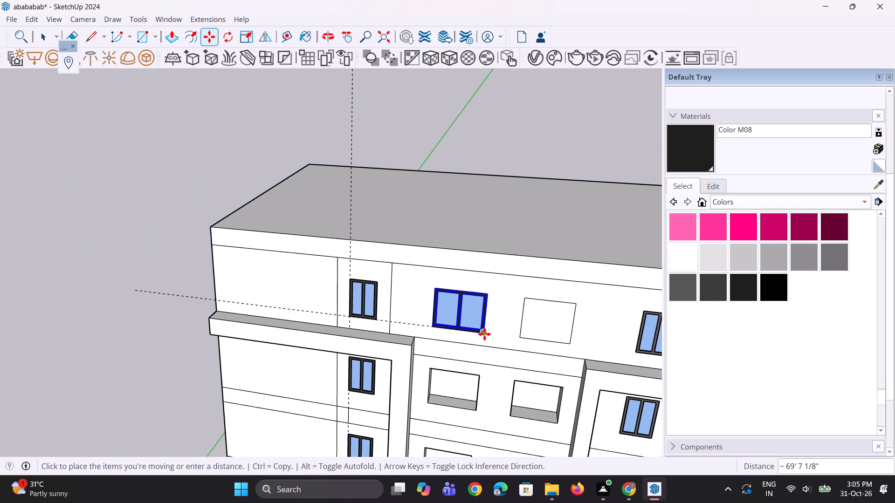
pyautogui.click(484, 334)
# Copy the top-floor two-pane window straight down into the left middle opening of the second floor from the top.
pyautogui.scroll(-8, 330, 228)
pyautogui.scroll(4, 382, 319)
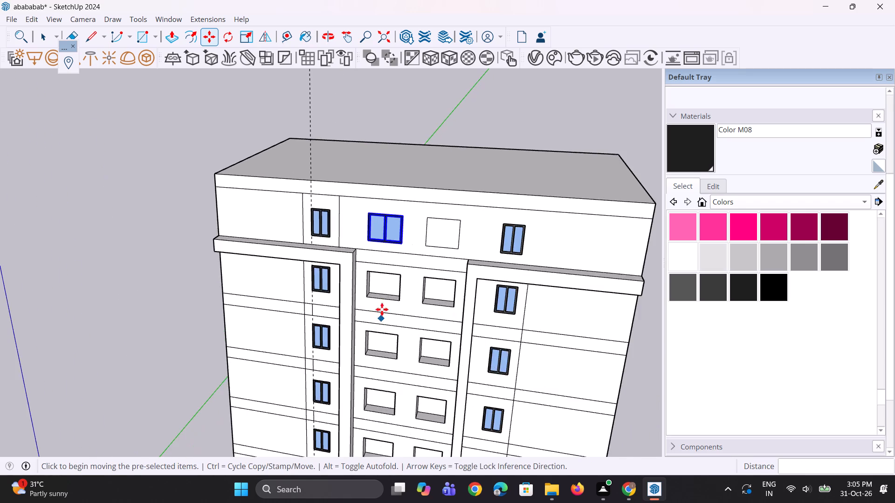
pyautogui.scroll(4, 382, 309)
pyautogui.scroll(5, 417, 209)
pyautogui.click(409, 221)
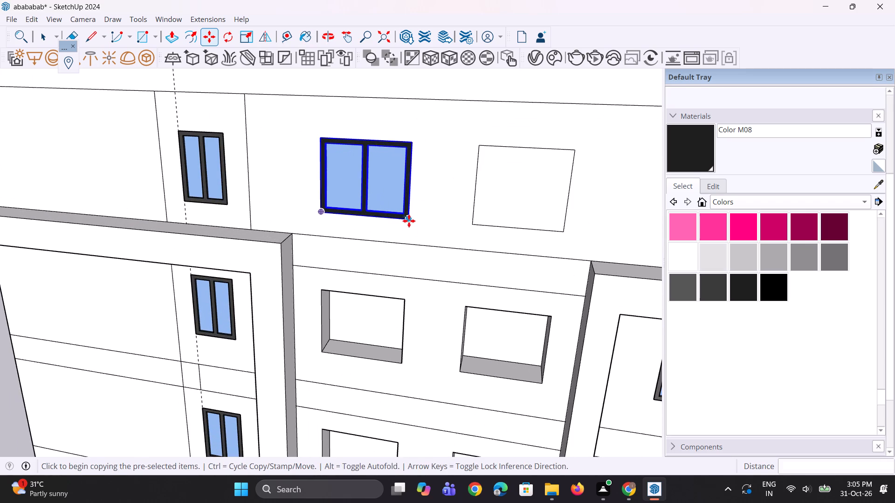
pyautogui.scroll(-6, 406, 278)
pyautogui.scroll(6, 400, 324)
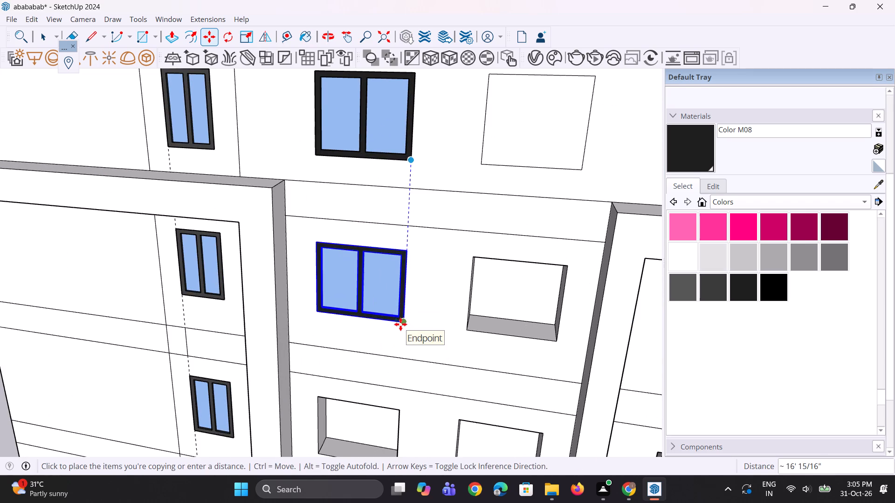
pyautogui.click(400, 324)
# Copy the two-pane window down into the left middle opening of the third floor from the top.
pyautogui.scroll(-5, 404, 249)
pyautogui.scroll(-5, 348, 177)
pyautogui.keyDown('ctrl'); pyautogui.scroll(5, 350, 305); pyautogui.keyUp('ctrl')
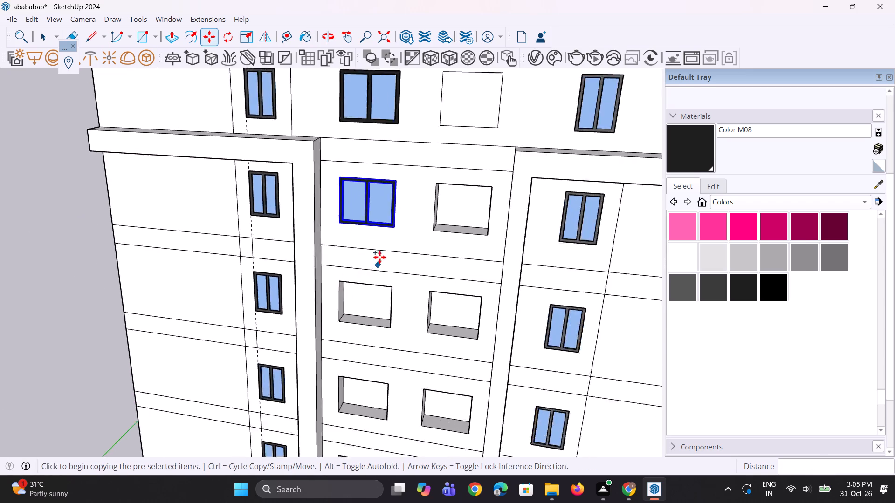
pyautogui.keyDown('ctrl'); pyautogui.scroll(2, 379, 257); pyautogui.keyUp('ctrl')
pyautogui.click(399, 215)
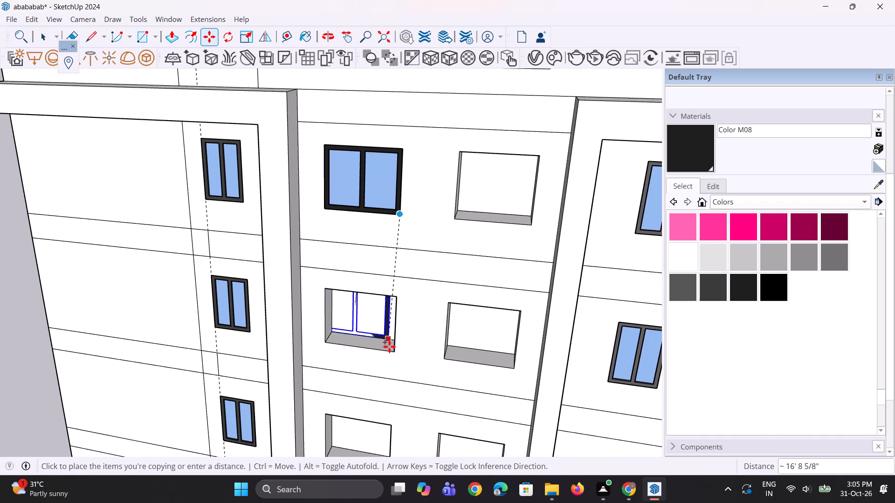
pyautogui.click(392, 349)
# Copy the two-pane window down into the left middle opening of the fourth floor from the top.
pyautogui.scroll(-5, 395, 304)
pyautogui.scroll(-5, 358, 263)
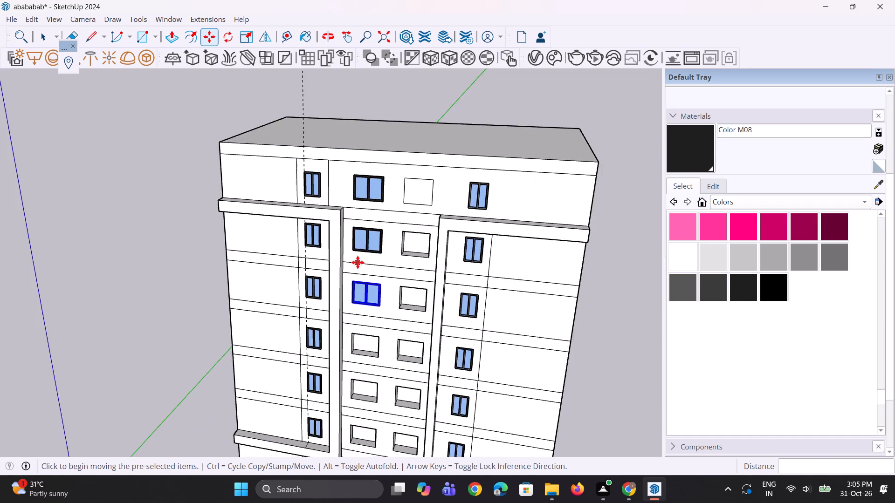
pyautogui.scroll(-5, 358, 262)
pyautogui.scroll(4, 375, 341)
pyautogui.scroll(4, 365, 273)
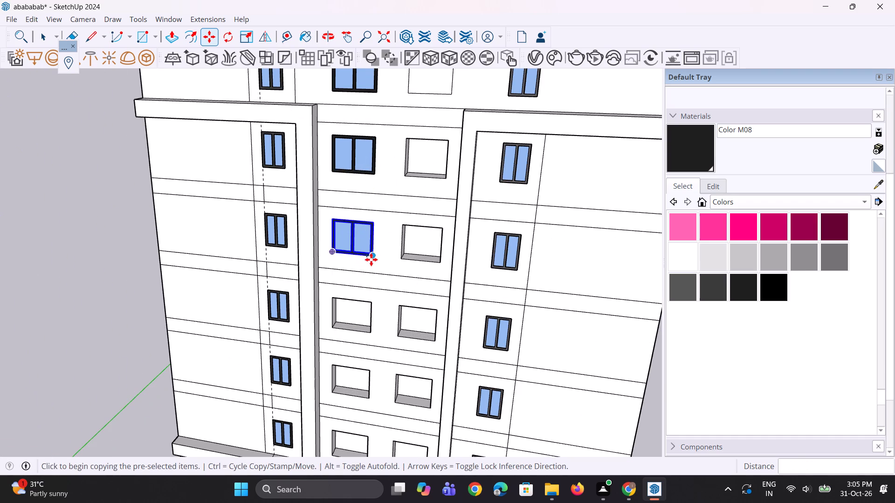
pyautogui.click(372, 256)
pyautogui.click(372, 329)
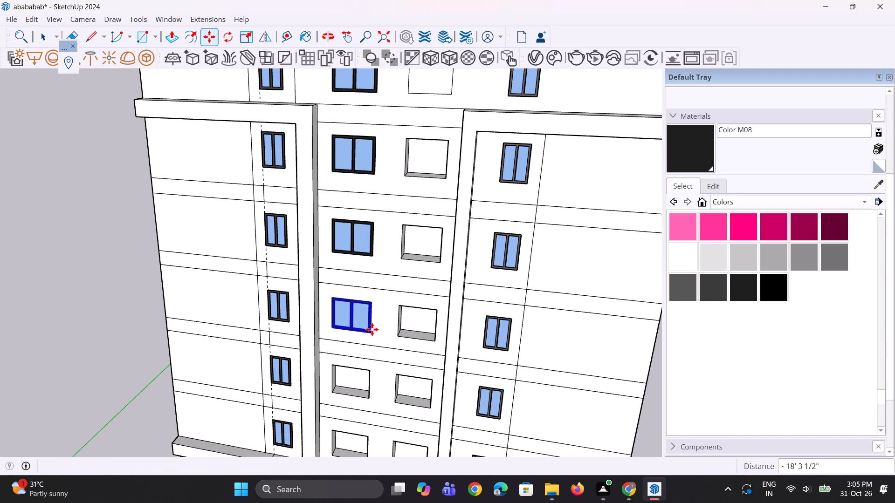
pyautogui.scroll(3, 376, 259)
pyautogui.press('space')
pyautogui.press('space')
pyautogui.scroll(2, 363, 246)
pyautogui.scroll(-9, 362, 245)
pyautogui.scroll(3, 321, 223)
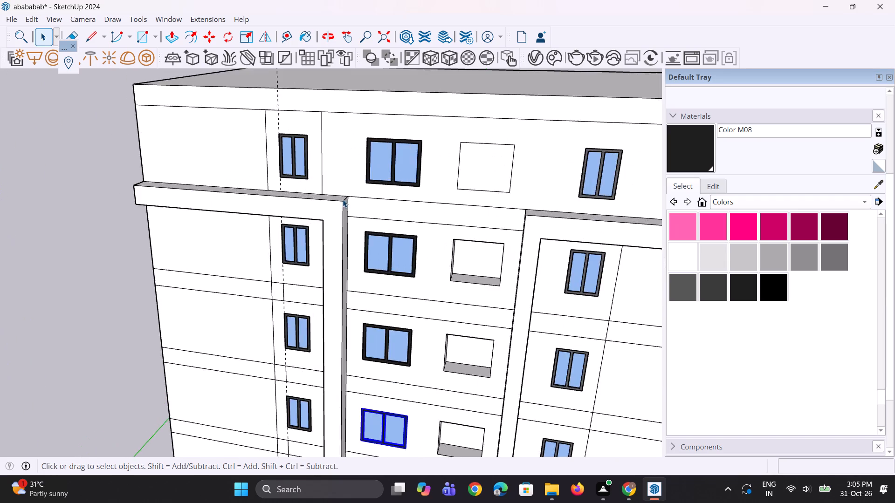
# Move the top floor's two-pane window in the left middle opening slightly inward from its lower right corner.
pyautogui.scroll(6, 343, 199)
pyautogui.click(380, 177)
pyautogui.moveTo(397, 176); pyautogui.dragTo(308, 367, button='middle')
pyautogui.scroll(4, 352, 362)
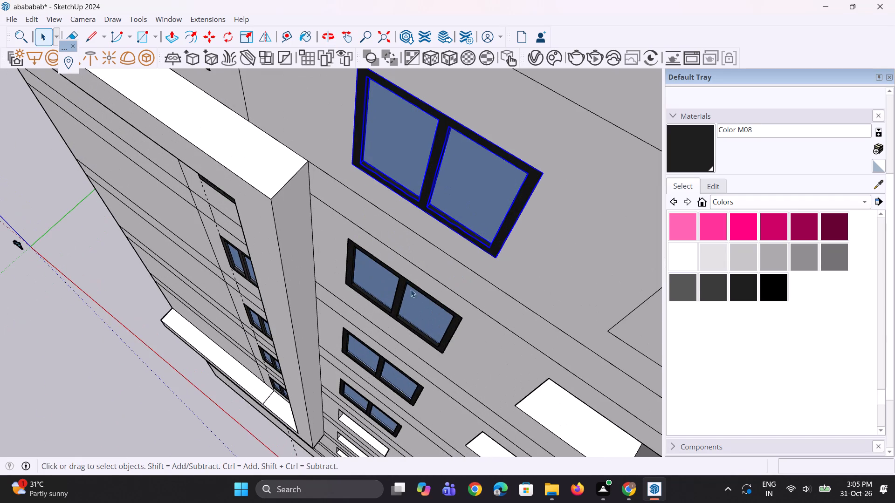
pyautogui.scroll(3, 469, 253)
pyautogui.press('m')
pyautogui.scroll(5, 478, 251)
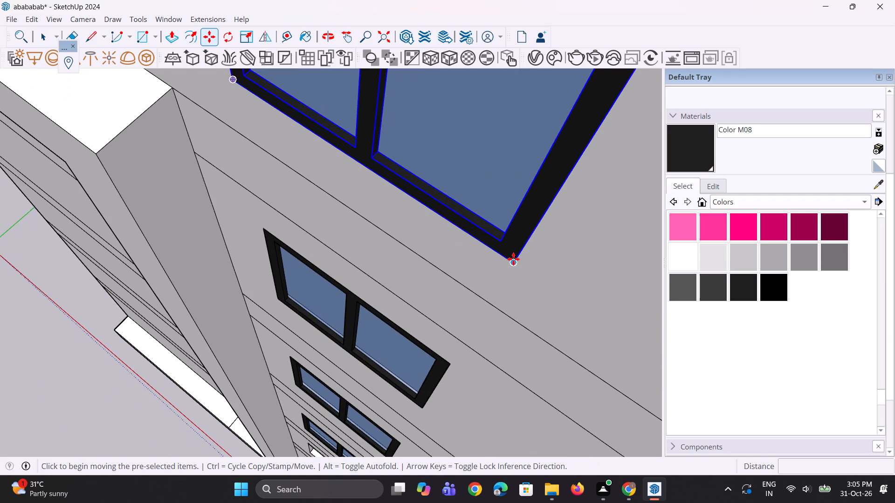
pyautogui.click(513, 259)
pyautogui.click(515, 252)
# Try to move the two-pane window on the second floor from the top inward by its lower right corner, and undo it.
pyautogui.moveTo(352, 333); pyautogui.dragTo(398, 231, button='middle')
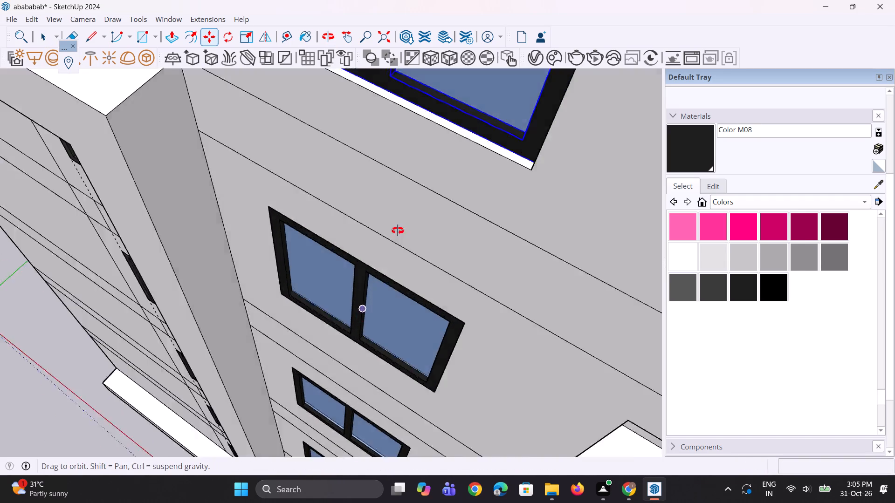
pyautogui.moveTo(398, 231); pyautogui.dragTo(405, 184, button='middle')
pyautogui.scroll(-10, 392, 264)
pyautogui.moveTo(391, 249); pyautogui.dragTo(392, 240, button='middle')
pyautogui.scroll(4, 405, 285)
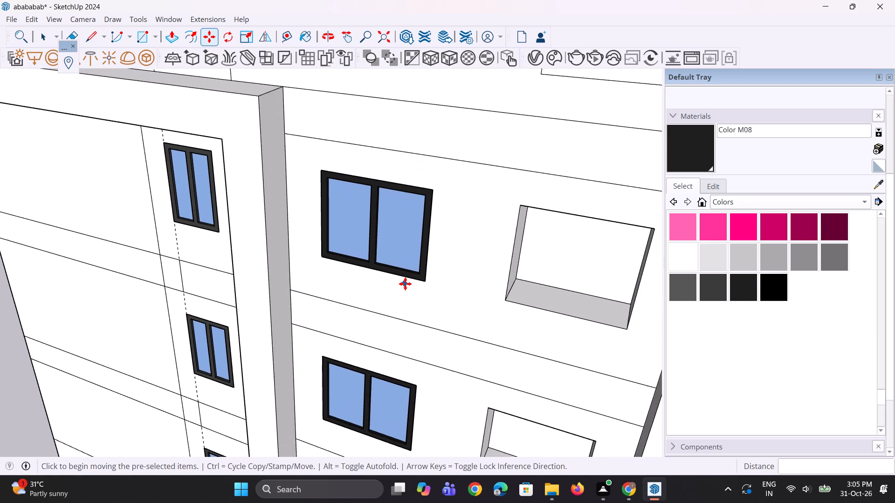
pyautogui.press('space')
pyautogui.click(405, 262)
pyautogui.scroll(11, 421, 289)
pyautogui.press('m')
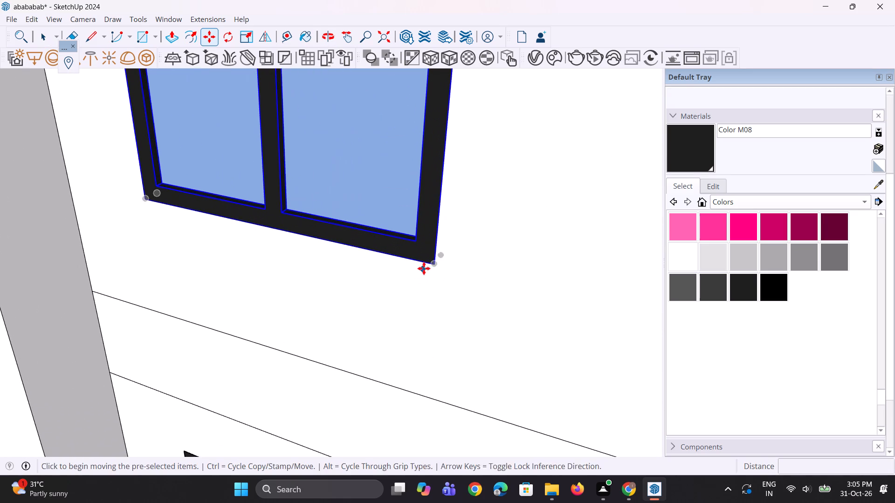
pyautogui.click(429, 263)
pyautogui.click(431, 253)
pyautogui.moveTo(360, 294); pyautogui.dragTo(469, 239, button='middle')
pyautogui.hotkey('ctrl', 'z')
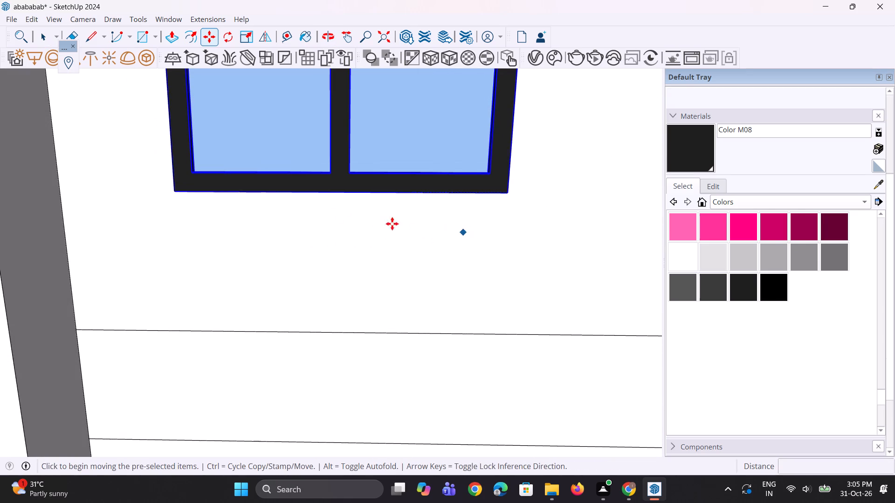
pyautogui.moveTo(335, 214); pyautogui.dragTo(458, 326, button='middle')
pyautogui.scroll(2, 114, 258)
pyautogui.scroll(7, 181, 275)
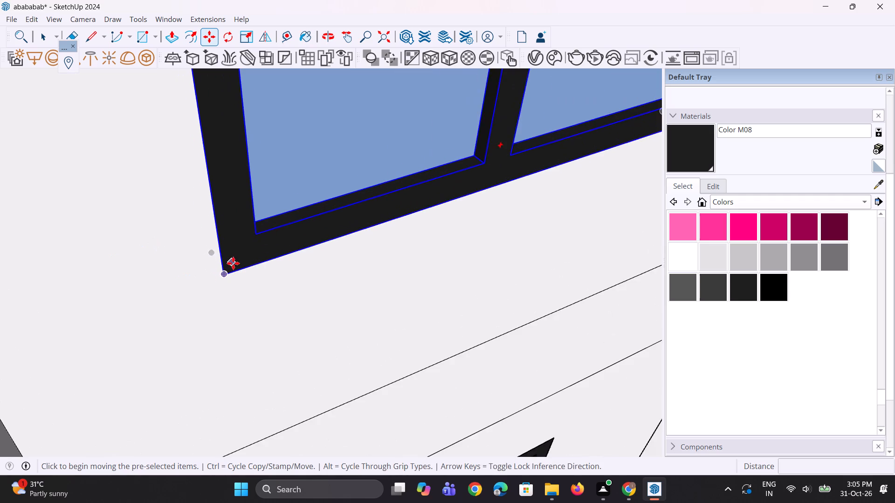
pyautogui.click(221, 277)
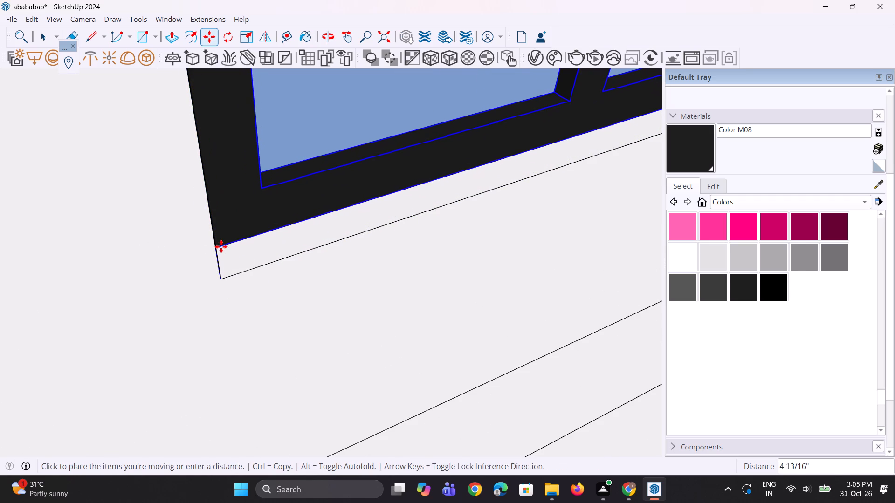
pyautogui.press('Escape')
# Move the two-pane window on the second floor from the top about 2 13/16" inward into its opening.
pyautogui.moveTo(220, 298); pyautogui.dragTo(151, 204, button='middle')
pyautogui.scroll(-3, 169, 261)
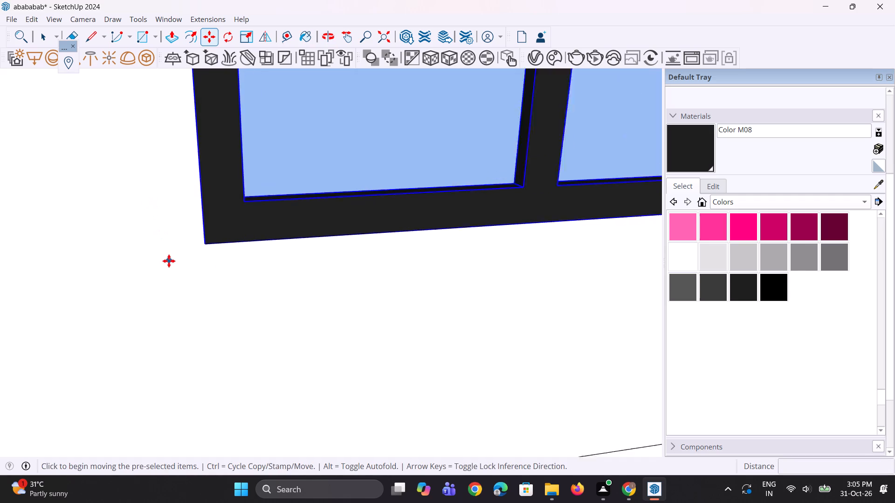
pyautogui.scroll(-20, 169, 261)
pyautogui.scroll(-12, 169, 261)
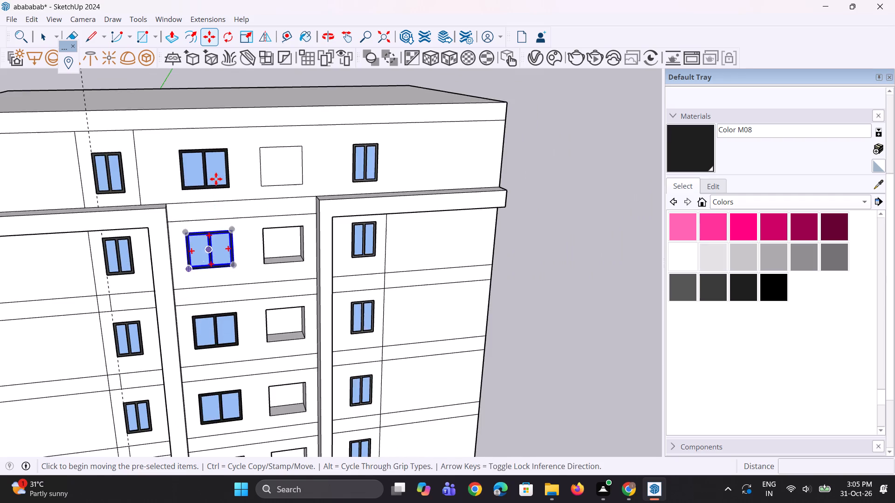
pyautogui.scroll(11, 215, 169)
pyautogui.scroll(12, 229, 177)
pyautogui.moveTo(225, 175); pyautogui.dragTo(324, 226, button='middle')
pyautogui.scroll(-16, 311, 211)
pyautogui.scroll(4, 302, 354)
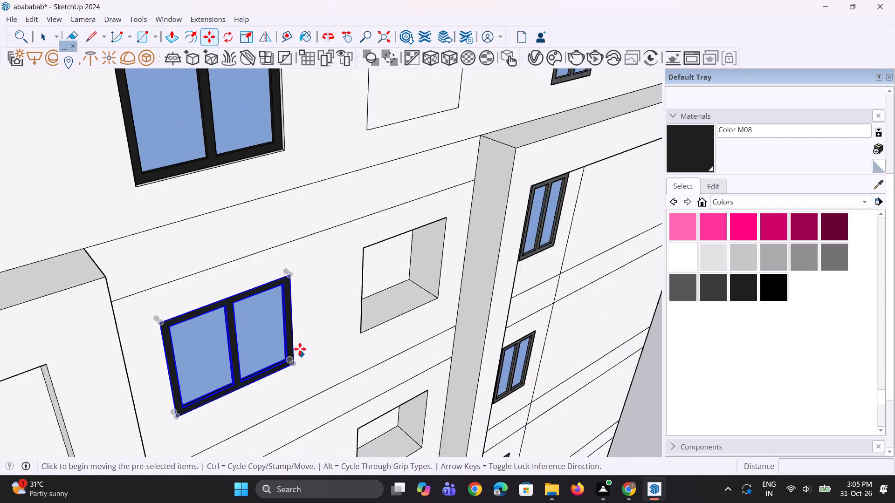
pyautogui.scroll(5, 195, 489)
pyautogui.scroll(19, 157, 443)
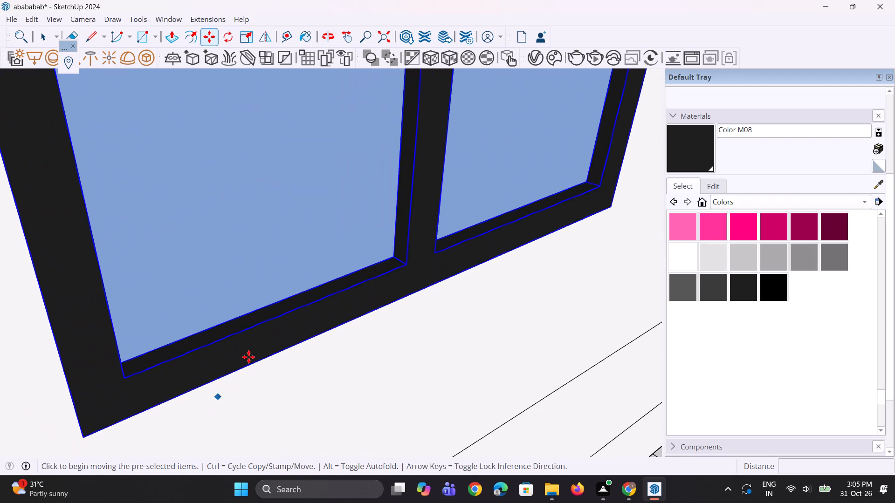
pyautogui.click(249, 356)
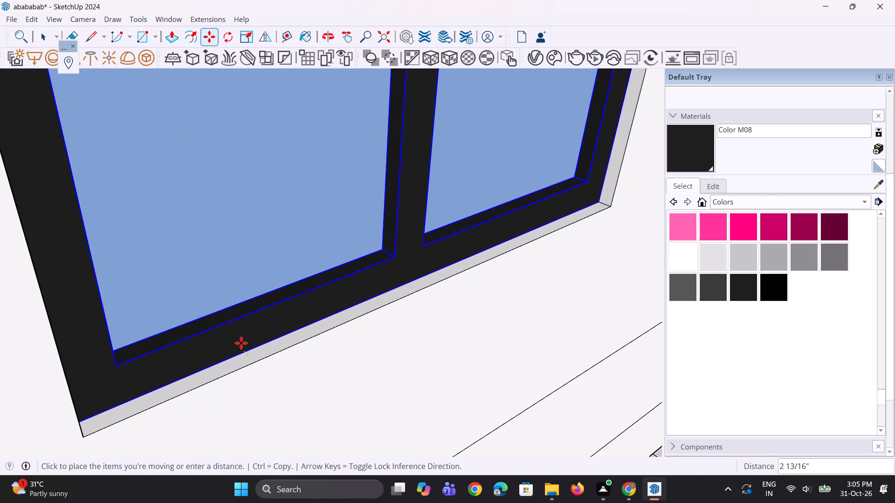
pyautogui.click(240, 343)
pyautogui.moveTo(254, 367); pyautogui.dragTo(233, 309, button='middle')
pyautogui.scroll(-2, 211, 270)
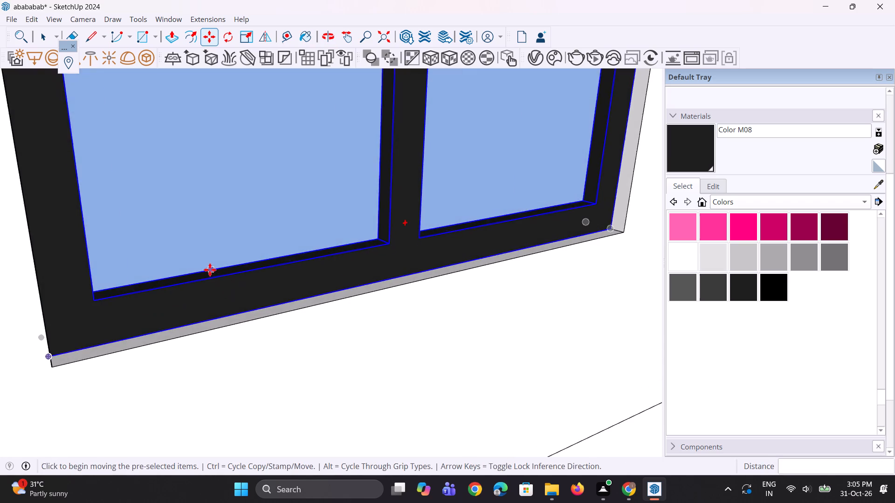
pyautogui.scroll(-20, 210, 270)
pyautogui.scroll(-1, 210, 270)
pyautogui.press('space')
pyautogui.press('space')
# Move the two-pane window on the third floor from the top about 11 9/16" inward into its opening.
pyautogui.scroll(2, 232, 370)
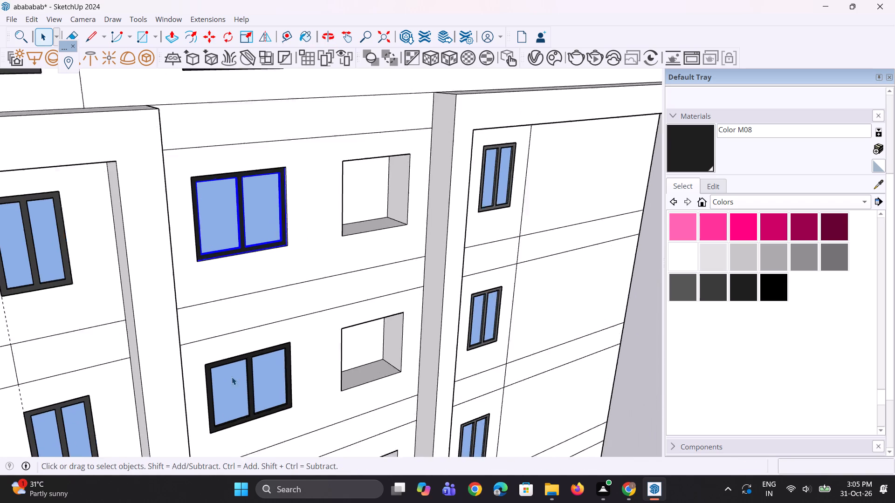
pyautogui.scroll(2, 232, 377)
pyautogui.scroll(1, 259, 410)
pyautogui.scroll(-6, 218, 301)
pyautogui.scroll(5, 231, 463)
pyautogui.scroll(9, 241, 372)
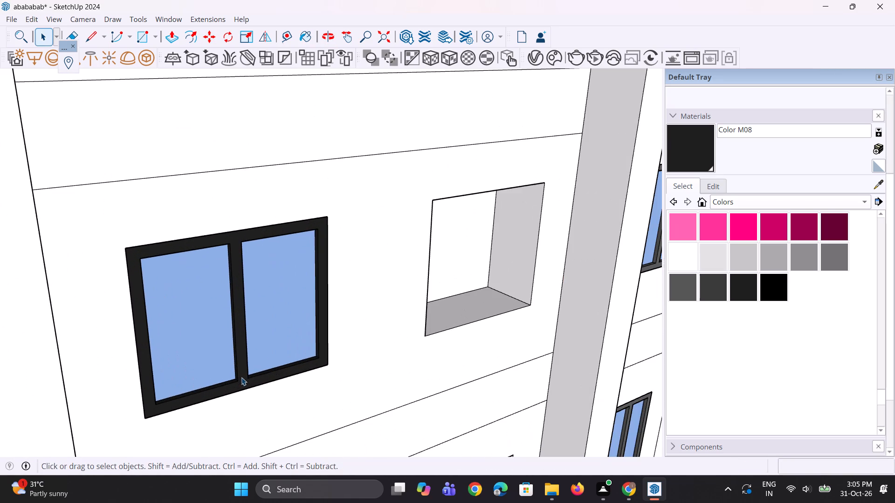
pyautogui.click(242, 382)
pyautogui.press('m')
pyautogui.scroll(4, 213, 475)
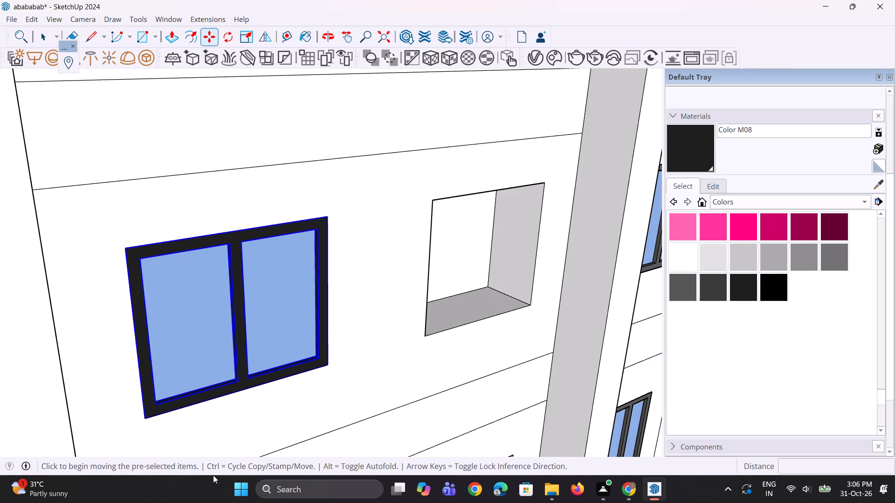
pyautogui.scroll(10, 250, 408)
pyautogui.click(236, 376)
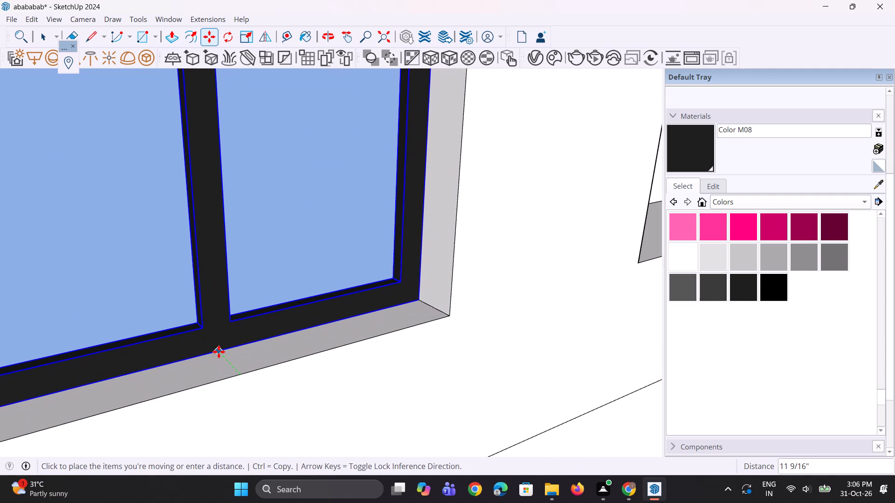
pyautogui.click(219, 352)
pyautogui.scroll(-18, 270, 360)
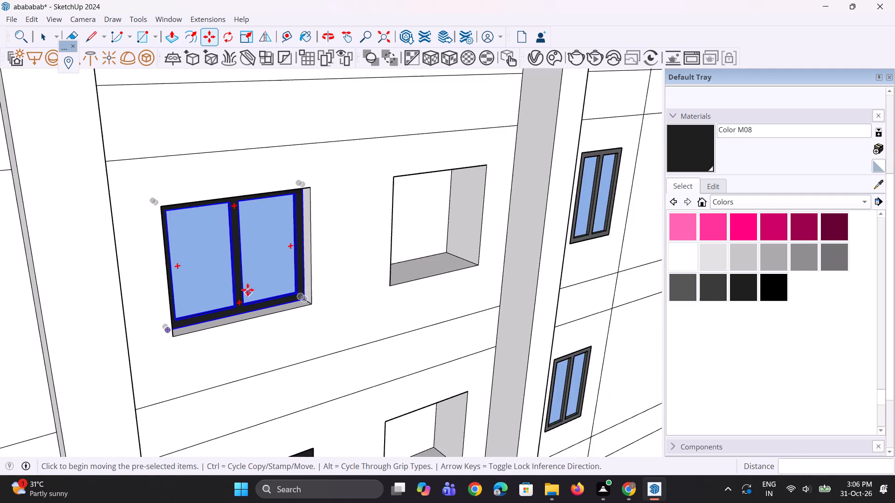
pyautogui.scroll(-17, 235, 276)
pyautogui.press('space')
pyautogui.press('space')
# Move the two-pane window on the fourth floor from the top about 4 1/16" inward into its opening.
pyautogui.scroll(3, 214, 323)
pyautogui.click(220, 321)
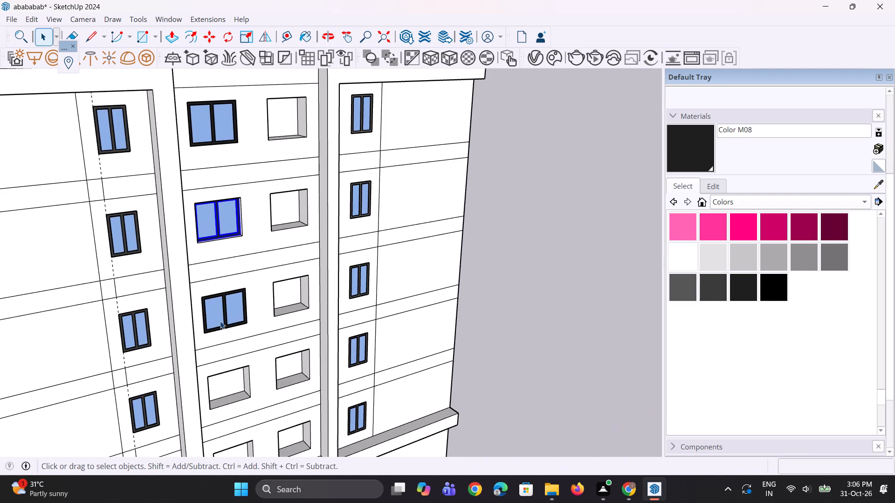
pyautogui.scroll(20, 223, 321)
pyautogui.scroll(2, 223, 321)
pyautogui.press('m')
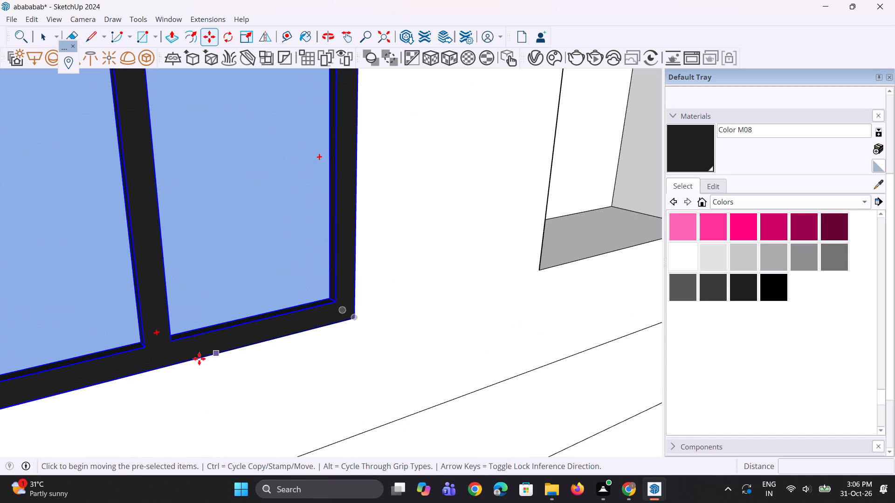
pyautogui.click(171, 367)
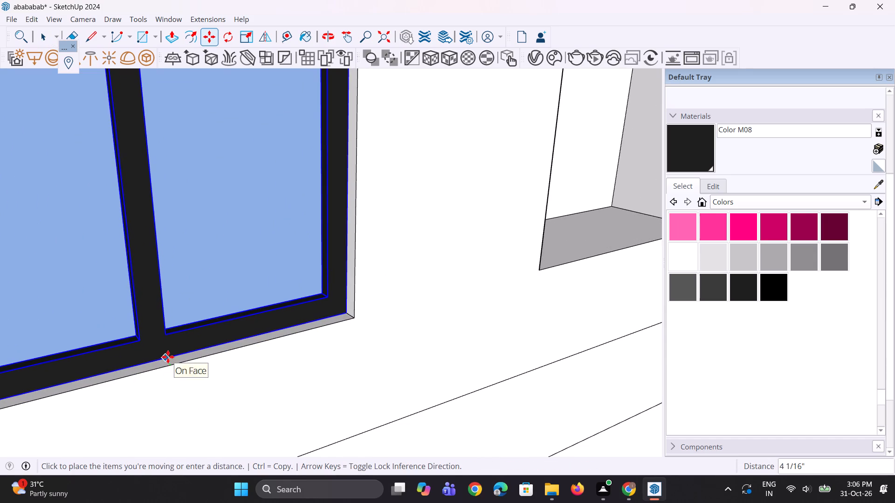
pyautogui.click(168, 357)
pyautogui.scroll(-20, 200, 299)
pyautogui.scroll(-4, 200, 299)
pyautogui.press('space')
pyautogui.press('space')
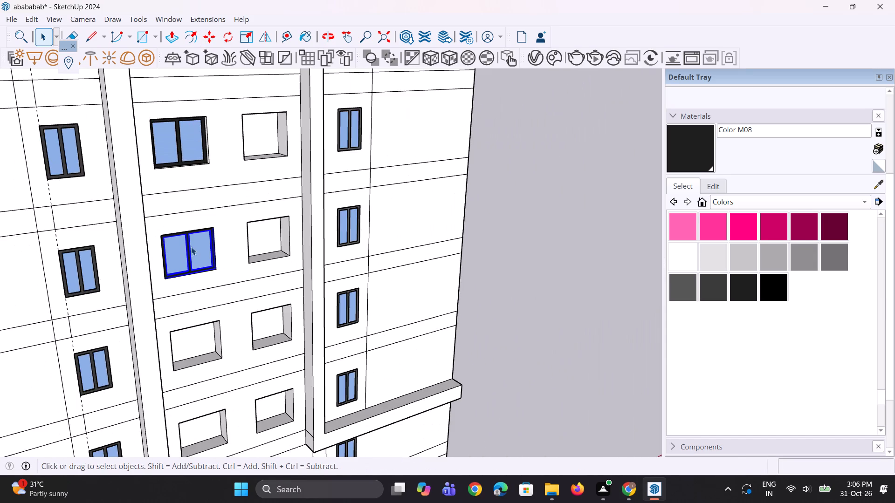
# Copy the recessed fourth-floor two-pane window straight down into the left middle opening of the fifth floor from the top.
pyautogui.press('m')
pyautogui.scroll(7, 197, 275)
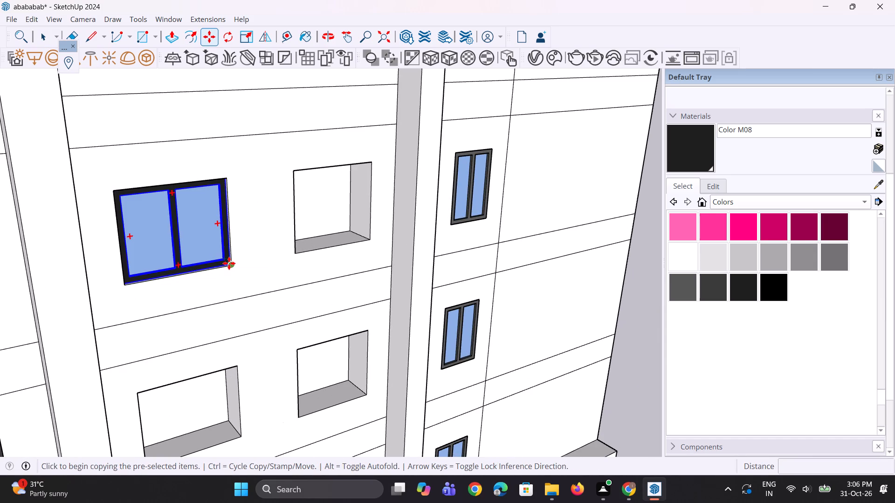
pyautogui.click(229, 263)
pyautogui.scroll(-5, 234, 326)
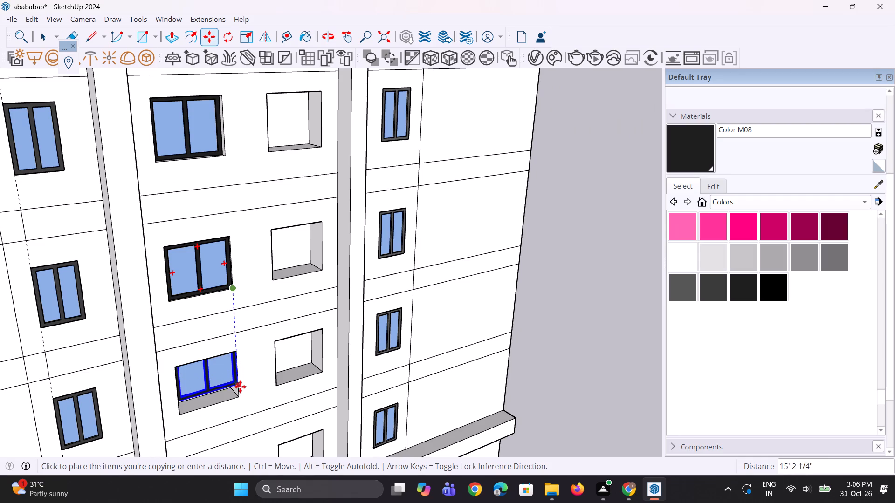
pyautogui.click(241, 391)
# Copy the two-pane window 18' 2" down into the left middle opening of the sixth floor from the top.
pyautogui.scroll(-5, 171, 278)
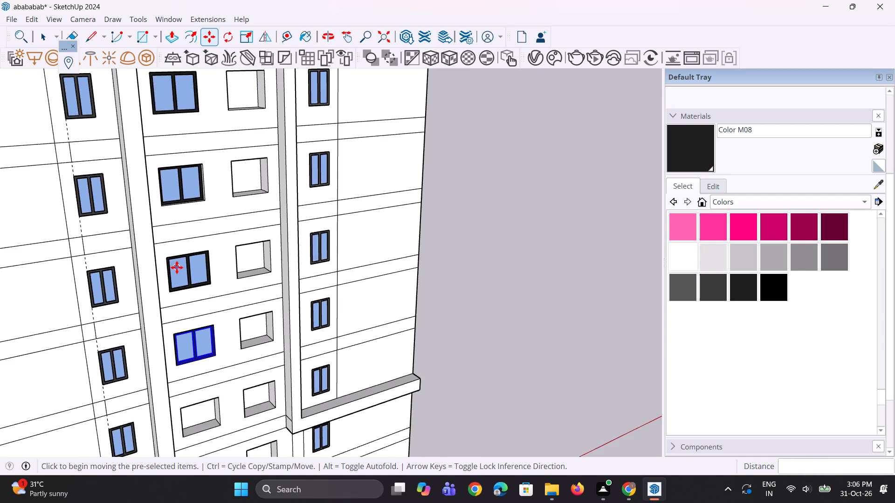
pyautogui.scroll(-5, 177, 267)
pyautogui.scroll(9, 210, 369)
pyautogui.press('m')
pyautogui.scroll(5, 210, 357)
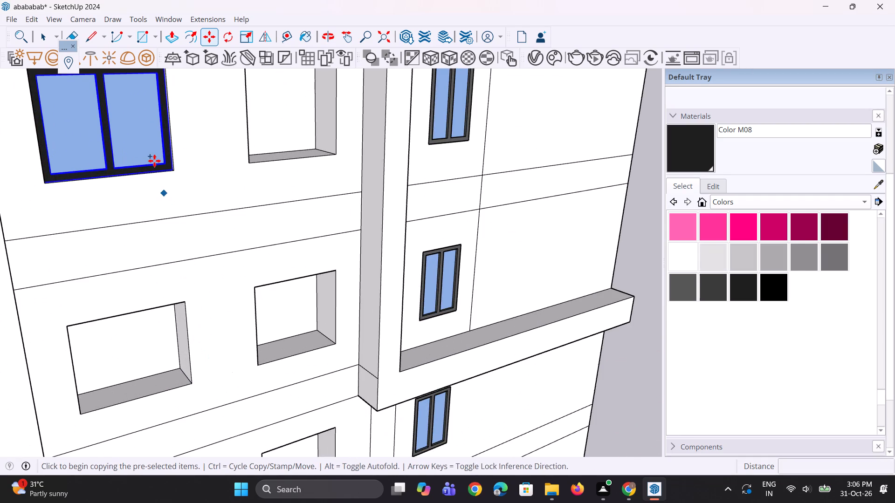
pyautogui.scroll(3, 153, 152)
pyautogui.click(179, 177)
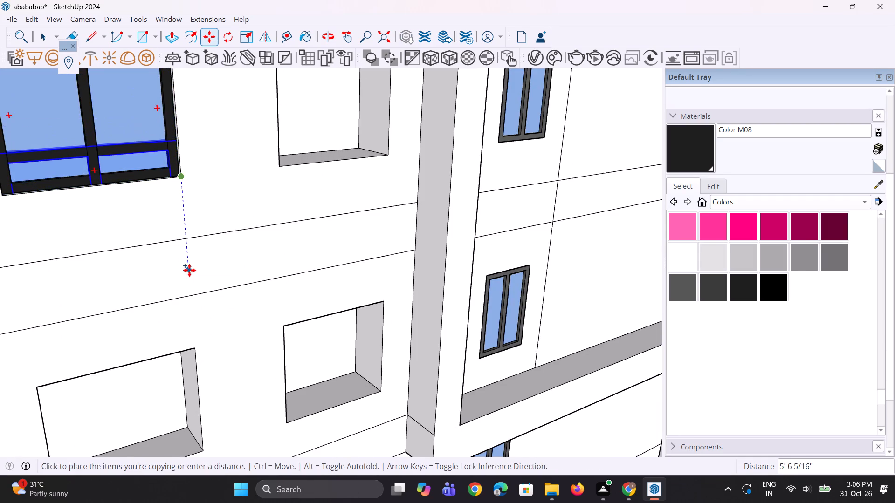
pyautogui.scroll(-5, 189, 270)
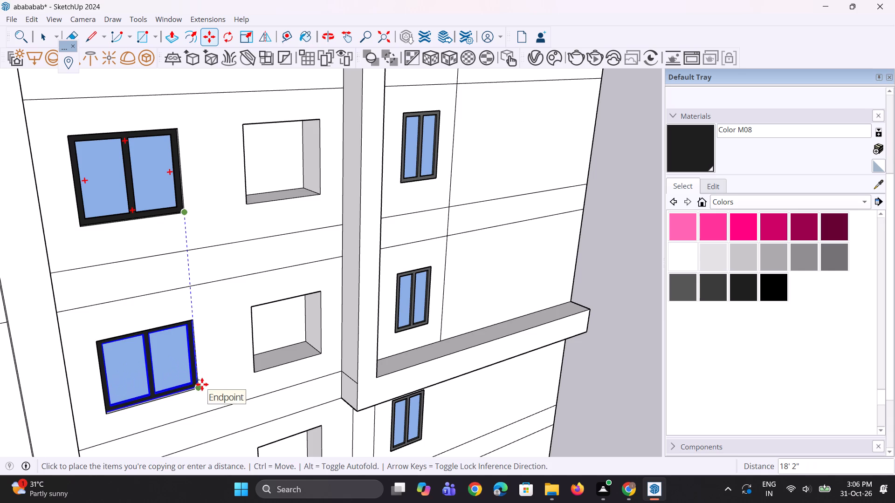
pyautogui.click(202, 384)
# Copy the two-pane window down into the left middle opening of the seventh floor from the top, and clear the selection.
pyautogui.click(197, 389)
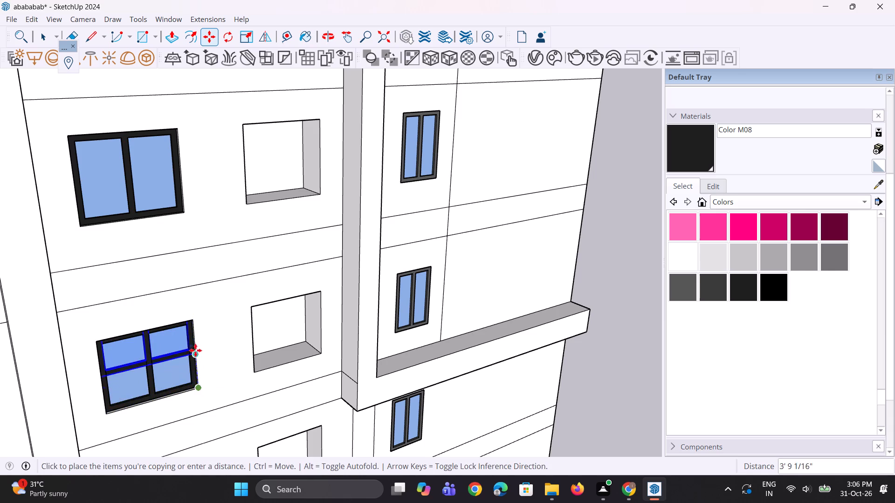
pyautogui.scroll(-14, 193, 341)
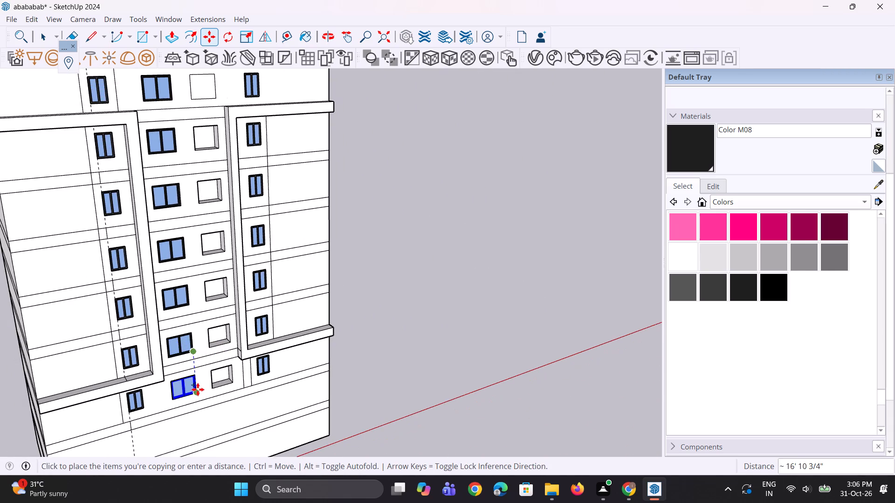
pyautogui.scroll(7, 198, 394)
pyautogui.click(198, 394)
pyautogui.press('space')
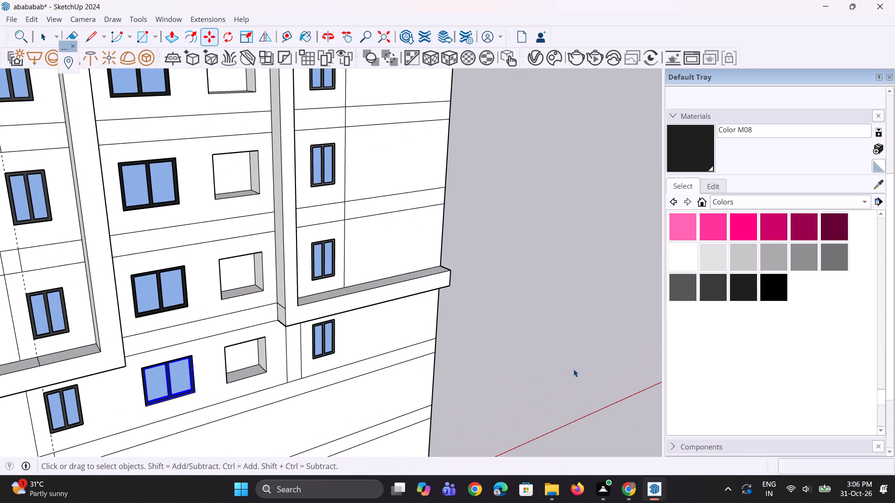
pyautogui.press('space')
pyautogui.click(573, 368)
# Copy the top floor's right middle window face about 79' 8" along the red axis into the empty space beside the building.
pyautogui.scroll(1, 416, 372)
pyautogui.scroll(1, 297, 377)
pyautogui.scroll(-12, 297, 377)
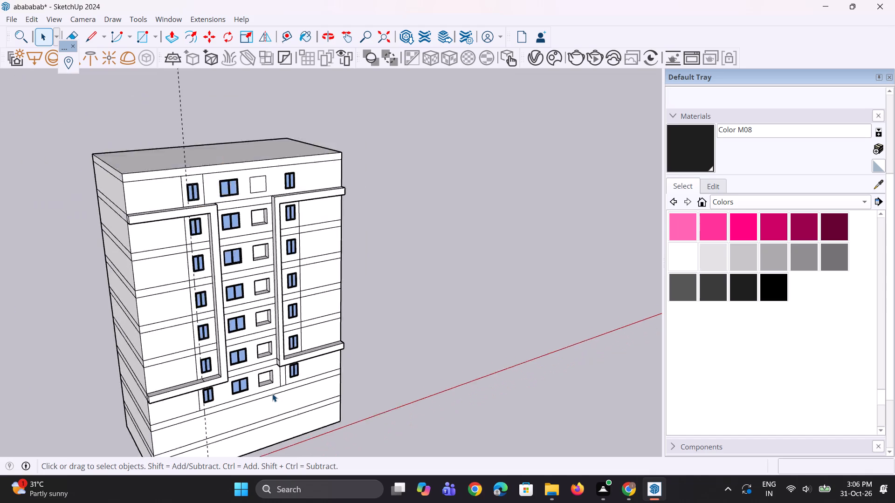
pyautogui.scroll(-7, 272, 394)
pyautogui.moveTo(304, 340); pyautogui.dragTo(203, 355, button='middle')
pyautogui.scroll(9, 247, 267)
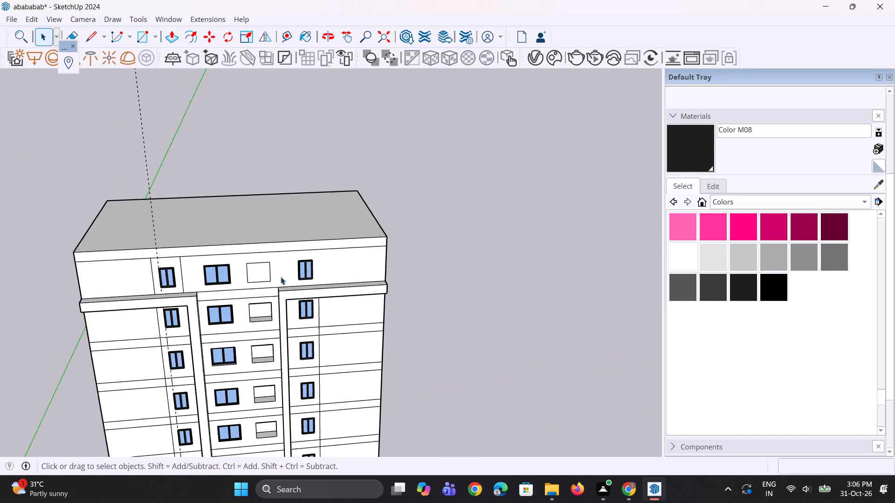
pyautogui.moveTo(298, 311); pyautogui.dragTo(298, 264, button='middle')
pyautogui.click(262, 259)
pyautogui.press('m')
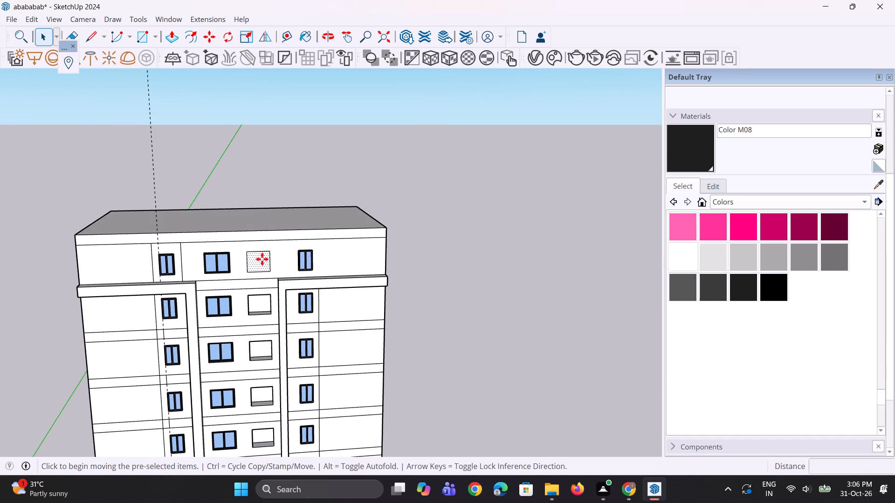
pyautogui.moveTo(261, 260); pyautogui.dragTo(271, 263)
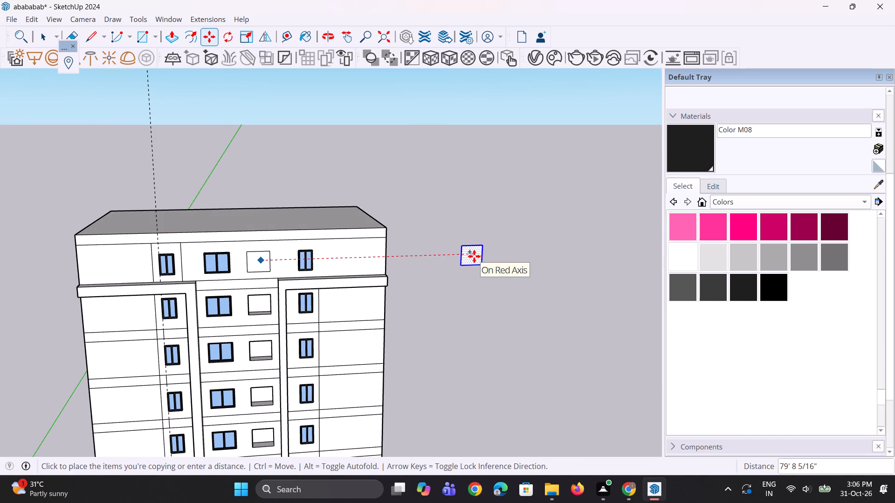
pyautogui.click(474, 255)
pyautogui.press('space')
pyautogui.click(480, 327)
# Push/Pull the copied window face to a thickness of 3".
pyautogui.scroll(2, 507, 269)
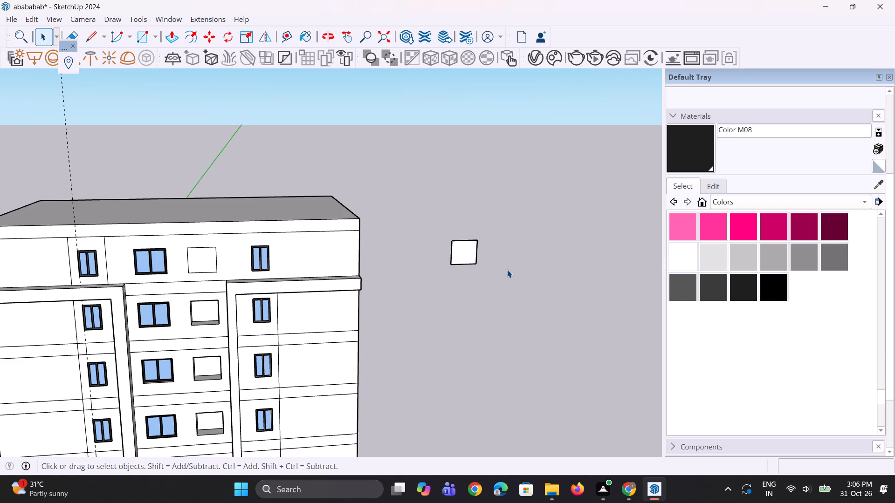
pyautogui.press('p')
pyautogui.scroll(2, 468, 222)
pyautogui.scroll(3, 467, 259)
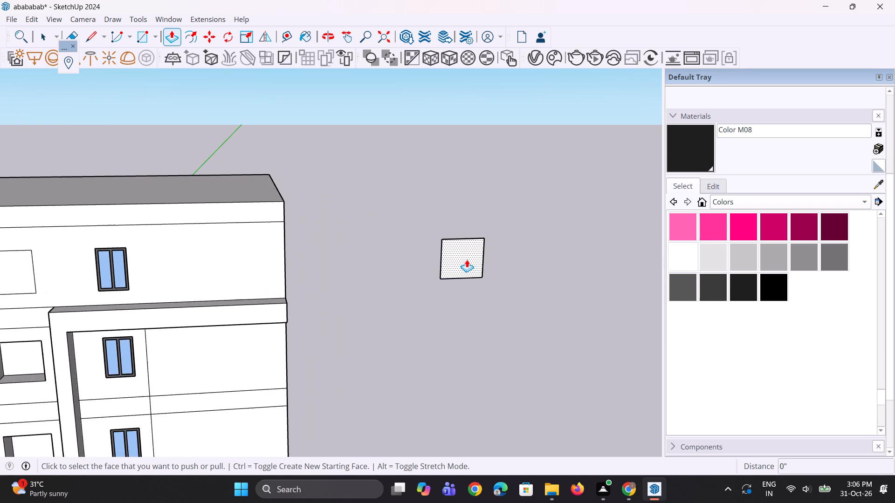
pyautogui.click(467, 259)
pyautogui.press('3')
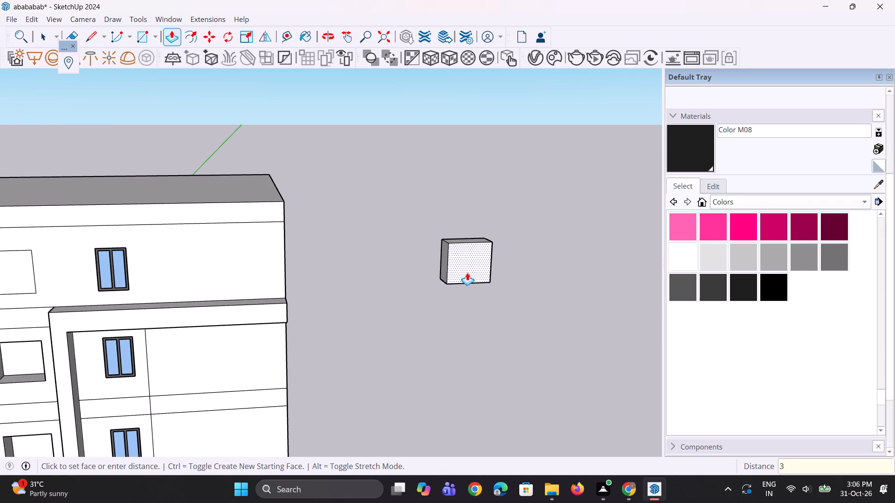
pyautogui.hotkey('shift', '"')
pyautogui.press('Return')
pyautogui.press('space')
pyautogui.click(506, 273)
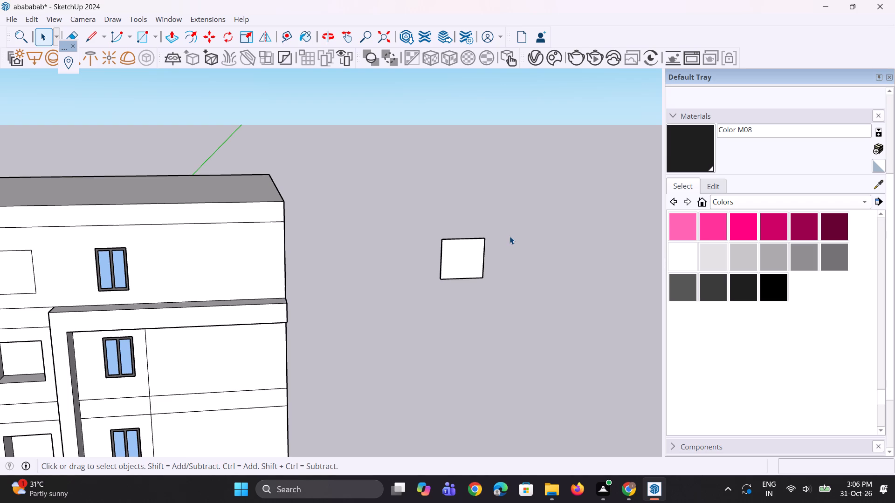
# Offset the outline of the copied panel's front face inward by about 5 13/16" for the frame border.
pyautogui.scroll(4, 501, 269)
pyautogui.press('f')
pyautogui.click(420, 257)
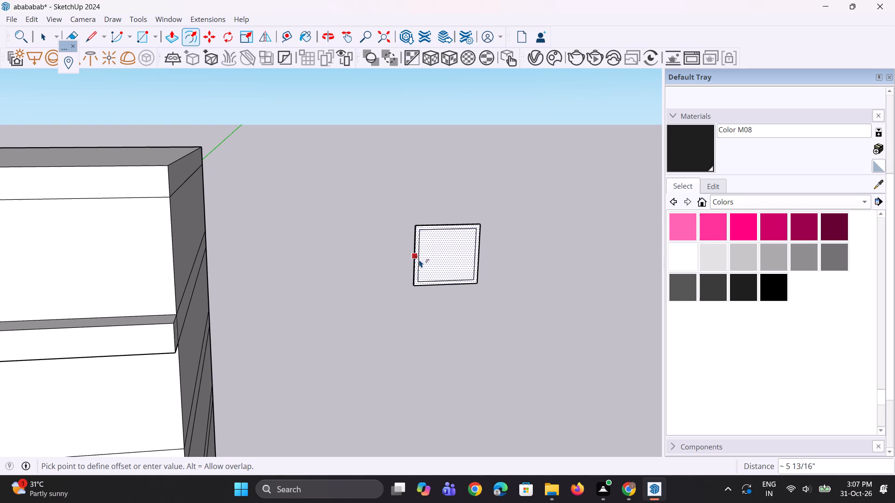
pyautogui.click(419, 259)
pyautogui.press('space')
pyautogui.press('space')
pyautogui.click(517, 314)
# Draw two short lines, about 5 13/16" each, from the inner outline's left corners to the panel's outer left edge.
pyautogui.scroll(1, 465, 215)
pyautogui.moveTo(465, 215); pyautogui.dragTo(445, 211, button='middle')
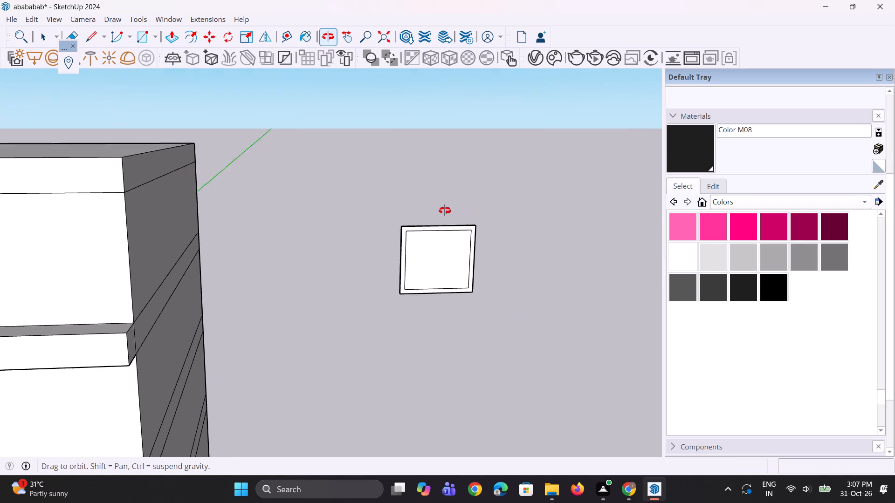
pyautogui.moveTo(445, 211); pyautogui.dragTo(443, 210, button='middle')
pyautogui.scroll(2, 374, 244)
pyautogui.press('l')
pyautogui.scroll(3, 444, 225)
pyautogui.scroll(2, 388, 231)
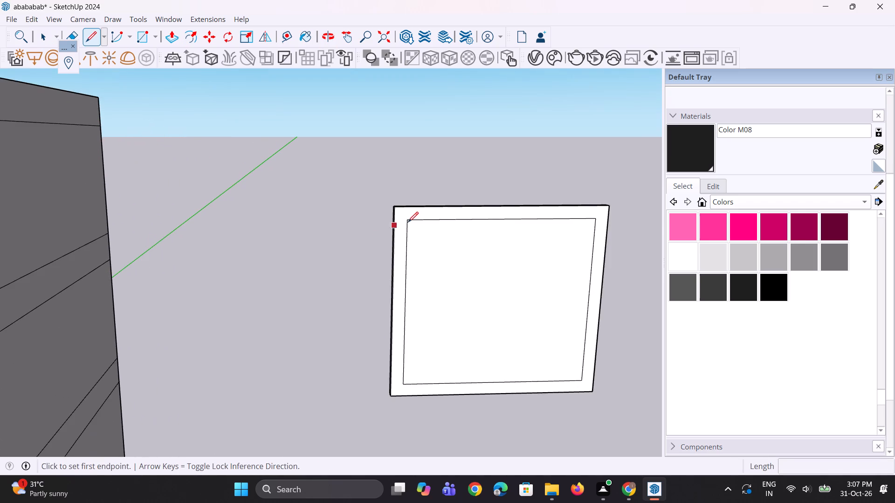
pyautogui.scroll(2, 412, 222)
pyautogui.click(409, 218)
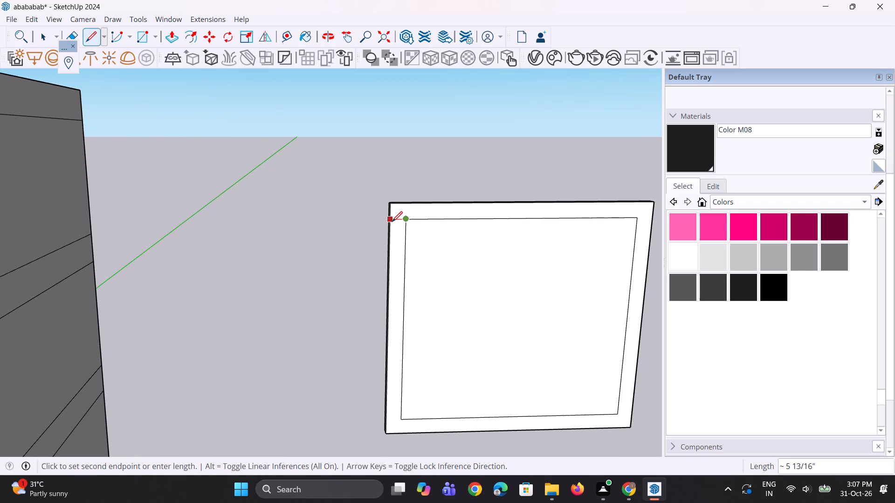
pyautogui.click(392, 222)
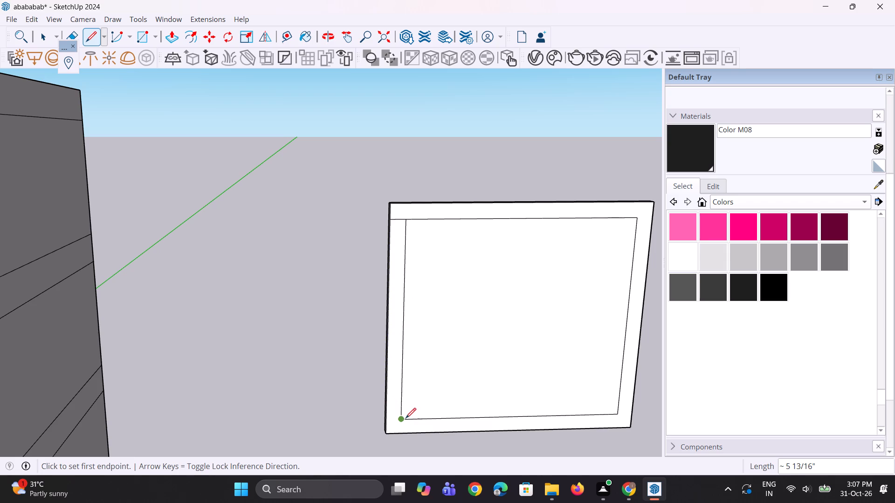
pyautogui.click(404, 418)
pyautogui.click(391, 416)
pyautogui.press('space')
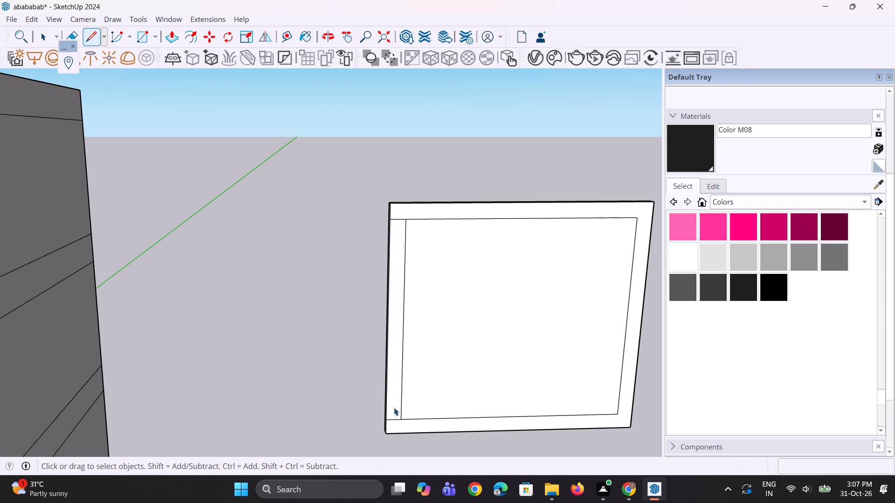
# Copy the left frame strip about 7' 8 3/8" to the panel's right side, dividing the distance by 2 to add a centre mullion.
pyautogui.click(394, 405)
pyautogui.press('m')
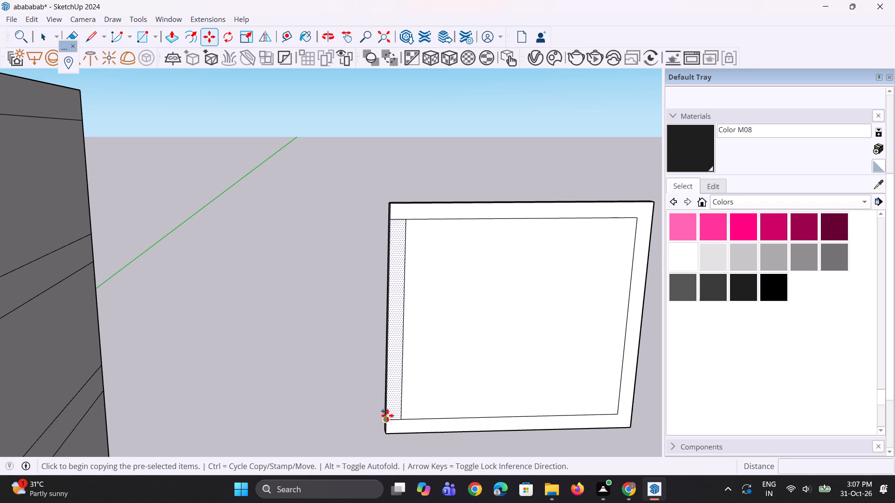
pyautogui.click(386, 418)
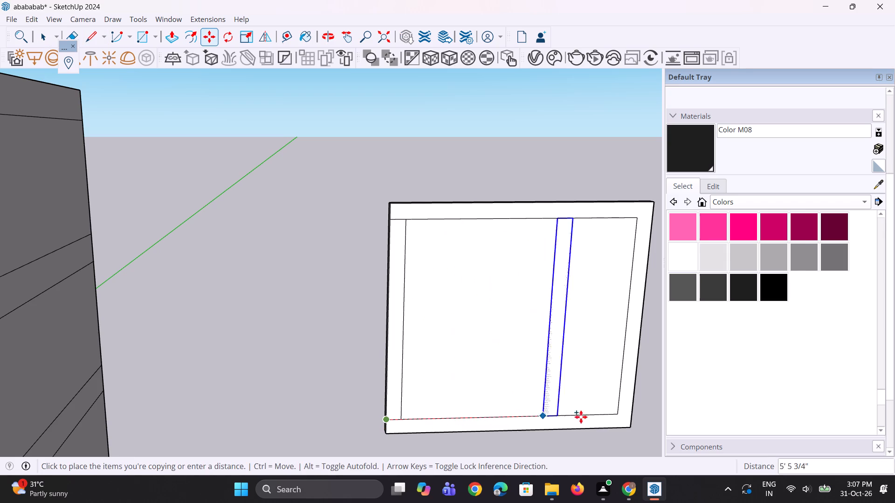
pyautogui.click(613, 414)
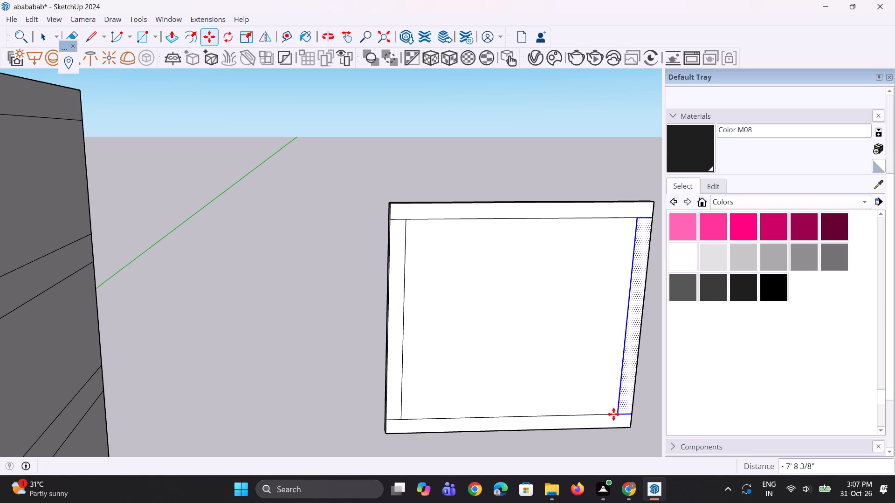
pyautogui.press('/')
pyautogui.press('2')
pyautogui.press('Return')
pyautogui.press('space')
pyautogui.press('space')
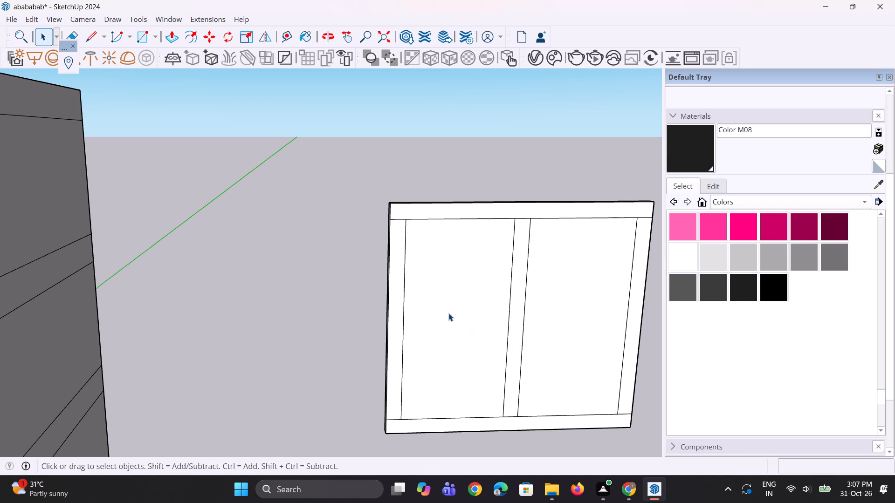
# Push/Pull the window's top, left, centre, right and bottom frame strips outward by 3".
pyautogui.press('[')
pyautogui.press('p')
pyautogui.click(510, 211)
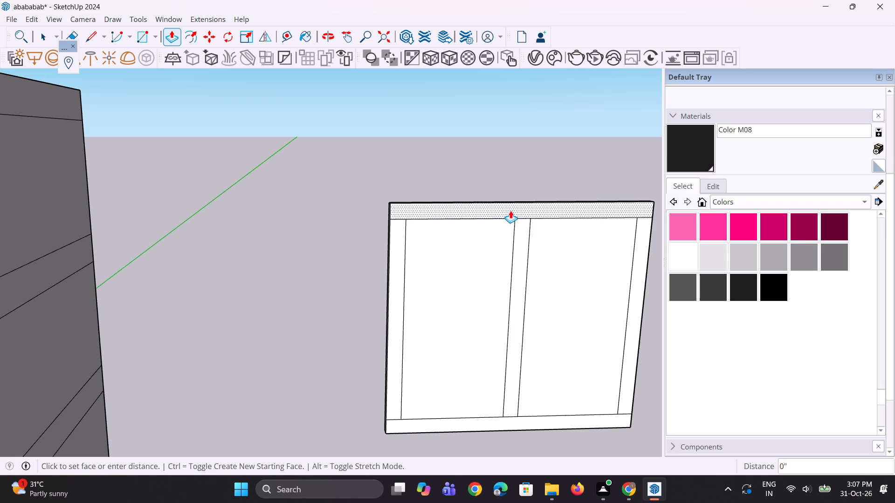
pyautogui.write('3"')
pyautogui.press('Return')
pyautogui.doubleClick(398, 265)
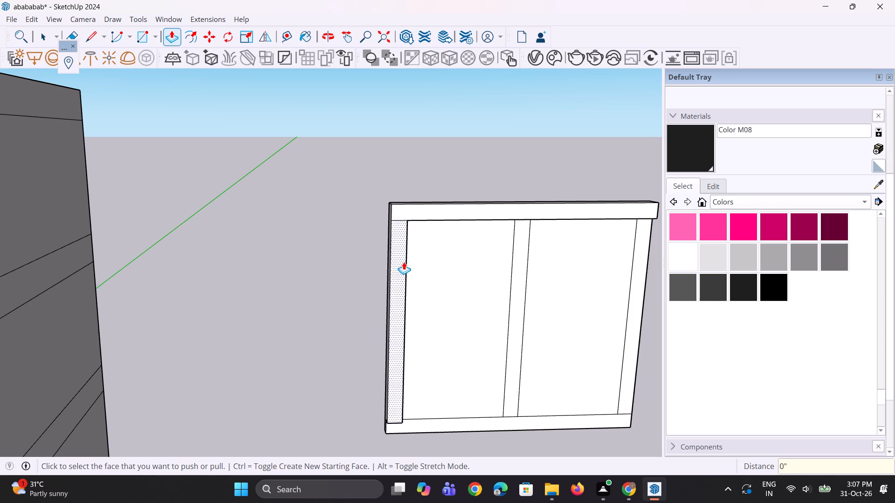
pyautogui.doubleClick(516, 273)
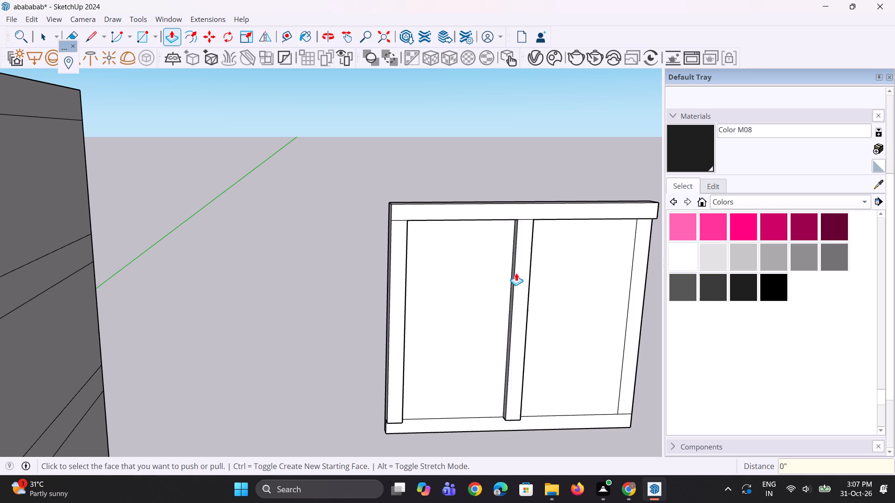
pyautogui.scroll(-4, 310, 239)
pyautogui.scroll(5, 438, 272)
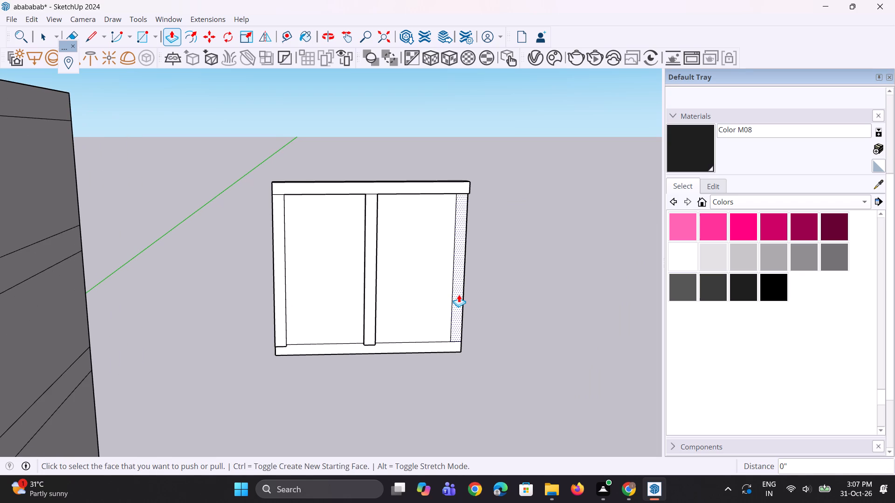
pyautogui.doubleClick(459, 294)
pyautogui.doubleClick(426, 343)
# Paint the front faces of the window's outer frame strips and centre mullion with Color M08.
pyautogui.moveTo(327, 310); pyautogui.dragTo(356, 310, button='middle')
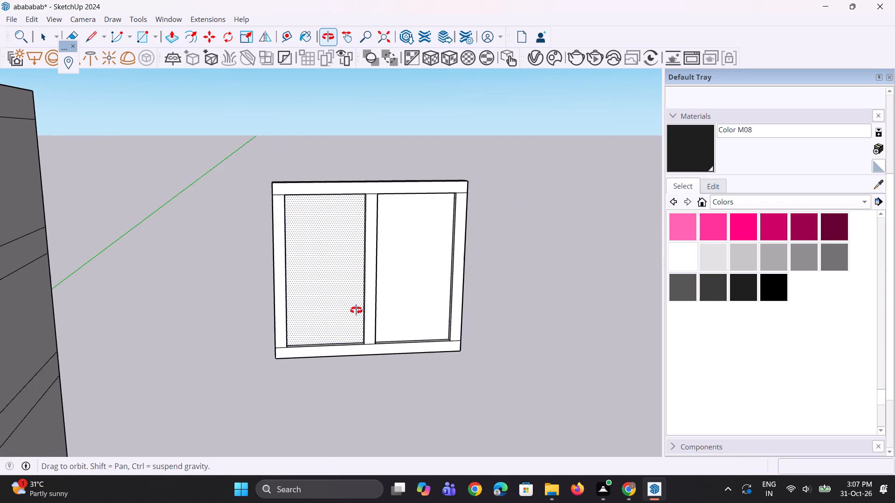
pyautogui.moveTo(356, 310); pyautogui.dragTo(381, 265, button='middle')
pyautogui.scroll(4, 328, 174)
pyautogui.click(692, 154)
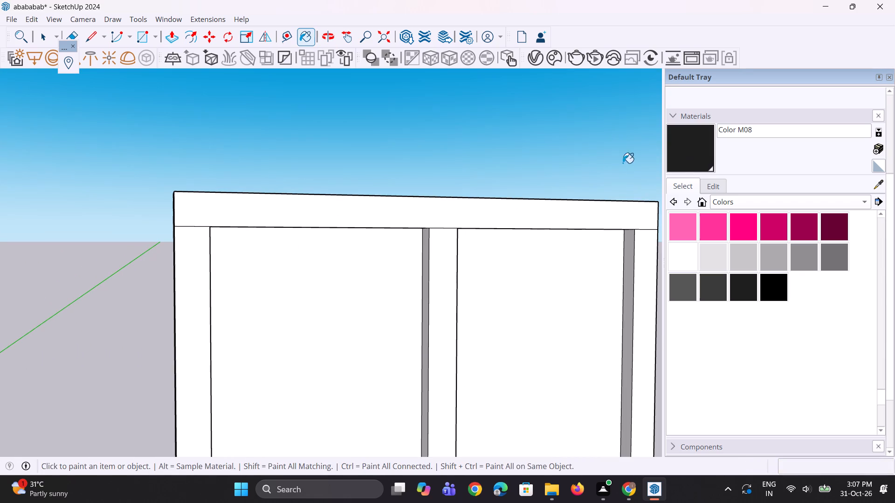
pyautogui.scroll(2, 495, 199)
pyautogui.click(460, 218)
pyautogui.click(441, 260)
pyautogui.scroll(-3, 319, 229)
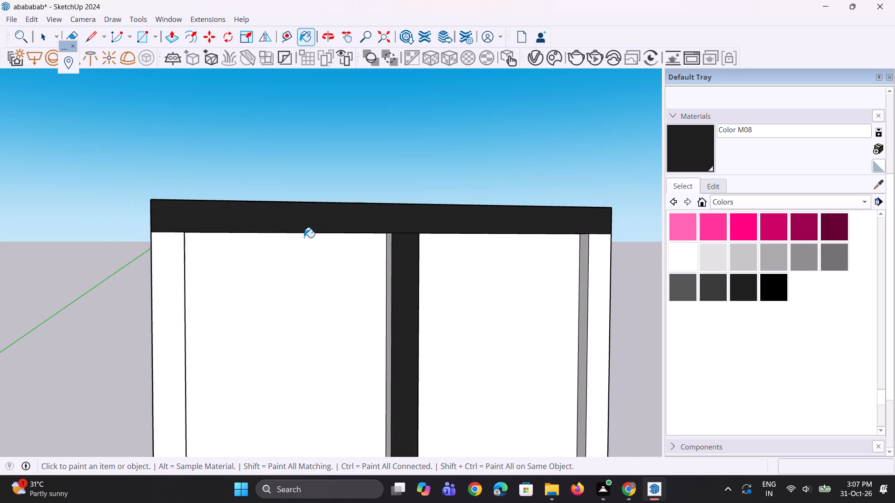
pyautogui.click(179, 307)
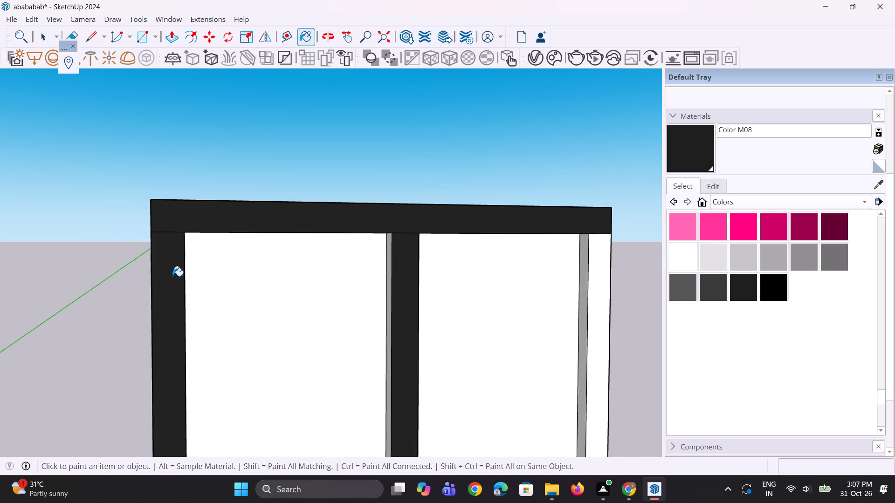
pyautogui.scroll(-6, 172, 276)
pyautogui.scroll(1, 617, 319)
pyautogui.scroll(2, 485, 337)
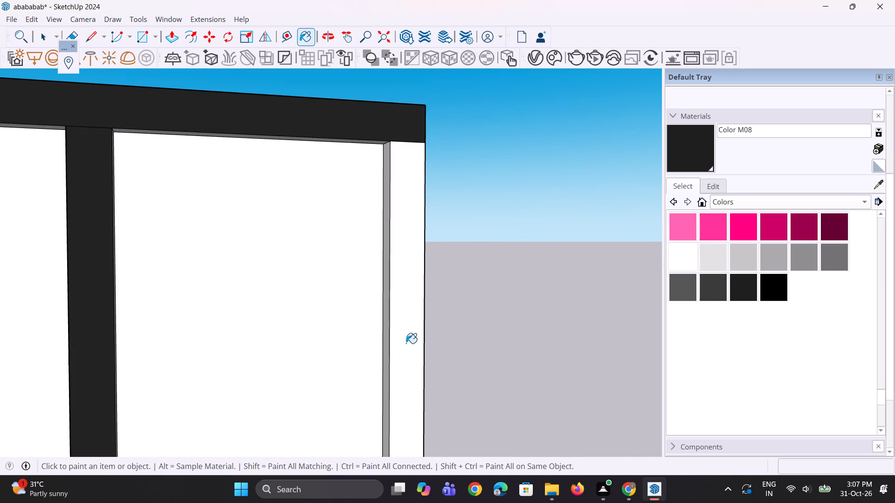
pyautogui.click(406, 343)
pyautogui.scroll(-5, 406, 250)
pyautogui.scroll(-10, 397, 194)
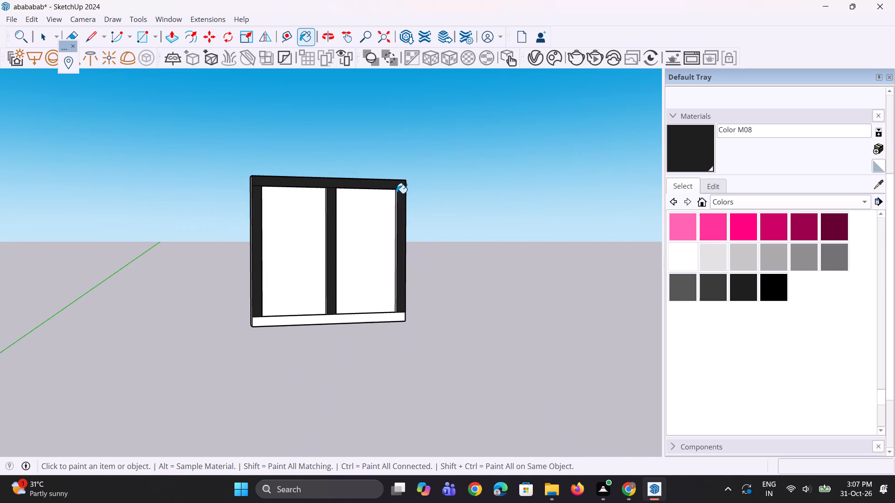
pyautogui.scroll(4, 357, 312)
pyautogui.click(353, 321)
# Paint the top, right, left and bottom outer side faces of the window frame with Color M08.
pyautogui.moveTo(371, 154); pyautogui.dragTo(311, 310, button='middle')
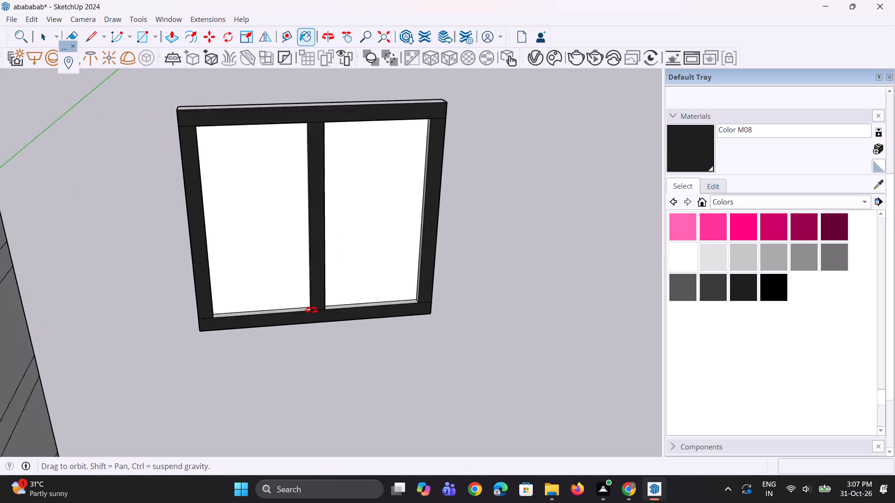
pyautogui.moveTo(311, 310); pyautogui.dragTo(257, 429, button='middle')
pyautogui.scroll(1, 436, 193)
pyautogui.click(436, 193)
pyautogui.scroll(1, 466, 288)
pyautogui.moveTo(466, 287); pyautogui.dragTo(407, 202, button='middle')
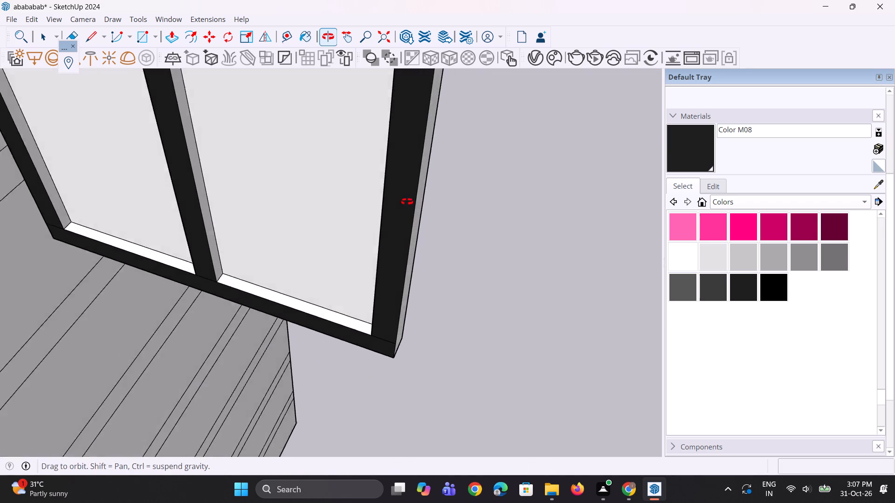
pyautogui.moveTo(407, 202); pyautogui.dragTo(406, 202, button='middle')
pyautogui.click(414, 224)
pyautogui.moveTo(380, 247); pyautogui.dragTo(553, 251, button='middle')
pyautogui.scroll(-4, 555, 249)
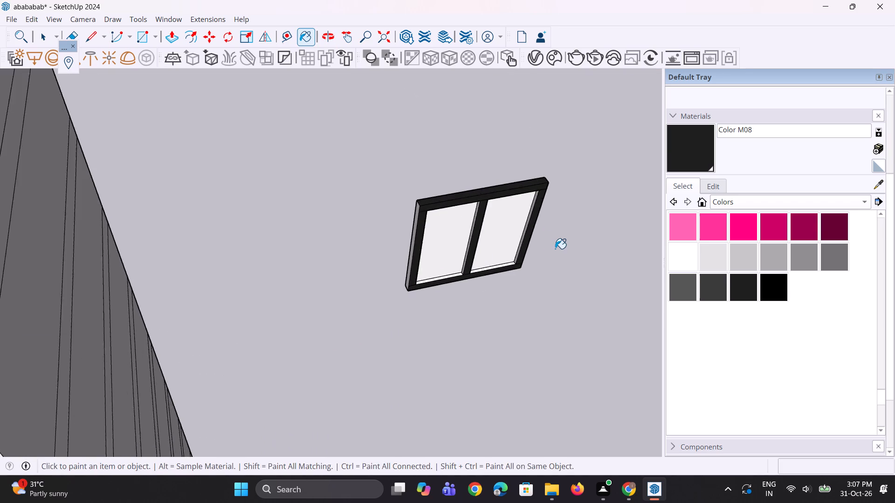
pyautogui.scroll(-1, 555, 249)
pyautogui.moveTo(475, 233); pyautogui.dragTo(520, 228, button='middle')
pyautogui.scroll(7, 453, 217)
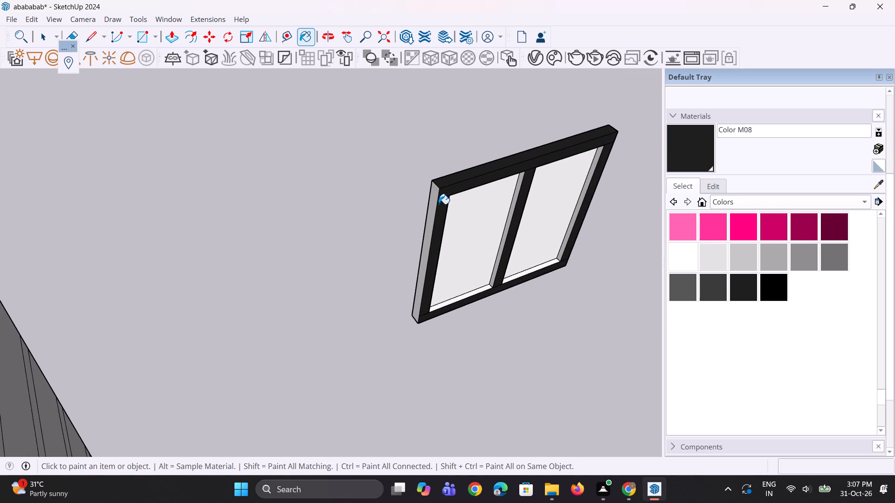
pyautogui.click(438, 194)
pyautogui.moveTo(443, 229); pyautogui.dragTo(412, 132, button='middle')
pyautogui.scroll(1, 464, 278)
pyautogui.moveTo(465, 279); pyautogui.dragTo(448, 175, button='middle')
pyautogui.scroll(2, 559, 372)
pyautogui.moveTo(550, 353); pyautogui.dragTo(538, 309, button='middle')
pyautogui.scroll(3, 530, 327)
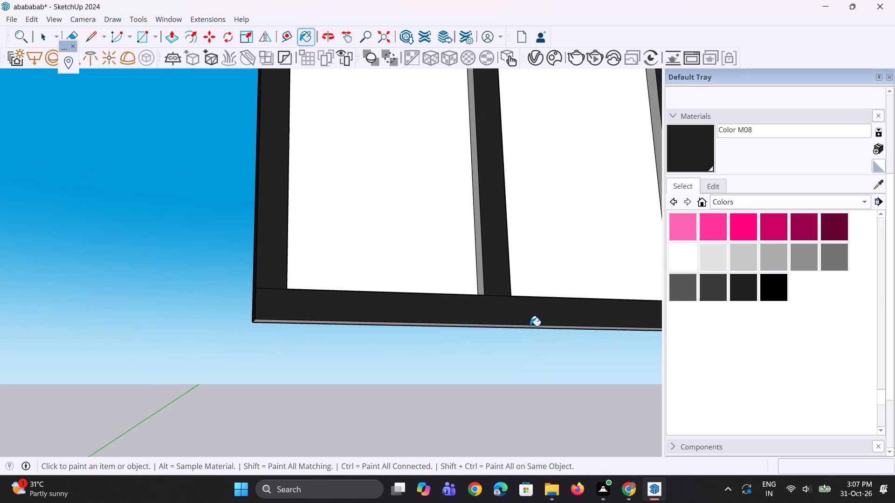
pyautogui.scroll(3, 530, 326)
pyautogui.moveTo(528, 282); pyautogui.dragTo(528, 256, button='middle')
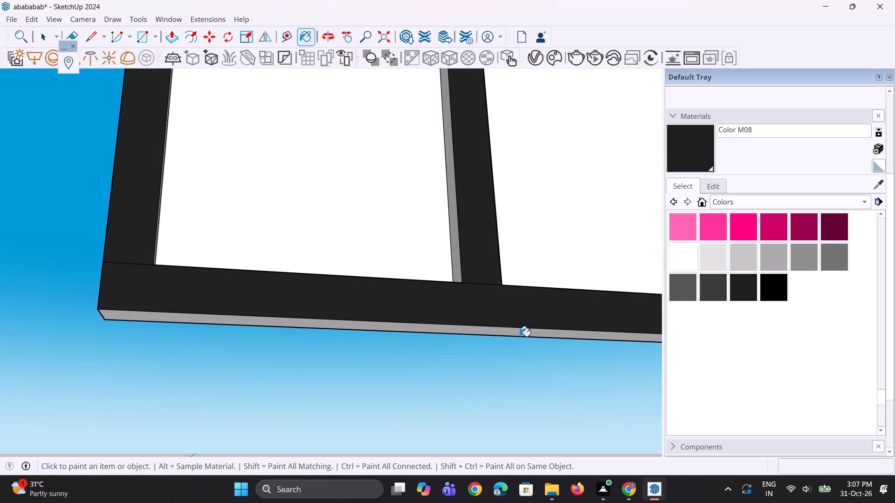
pyautogui.click(522, 333)
pyautogui.moveTo(501, 308); pyautogui.dragTo(568, 409, button='middle')
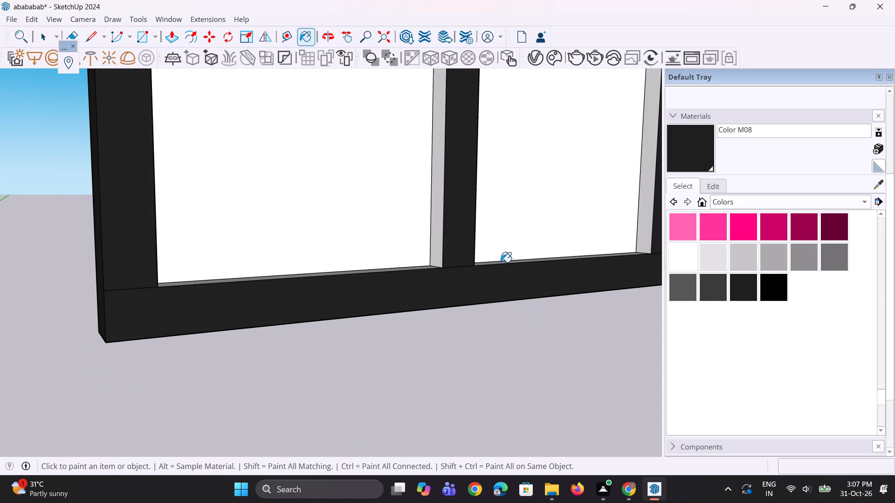
# Paint both mullion sides and the inner left, right and bottom faces of the window frame with Color M08.
pyautogui.click(433, 225)
pyautogui.moveTo(506, 205); pyautogui.dragTo(246, 213, button='middle')
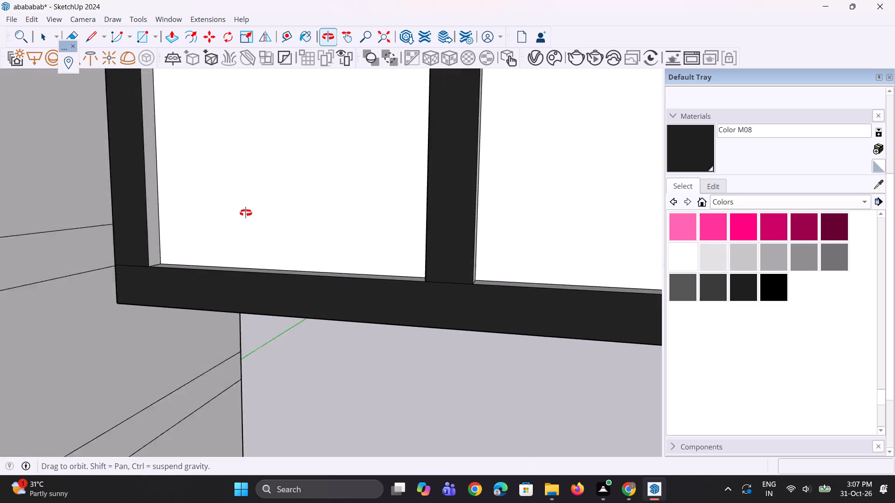
pyautogui.moveTo(246, 213); pyautogui.dragTo(244, 213, button='middle')
pyautogui.click(455, 260)
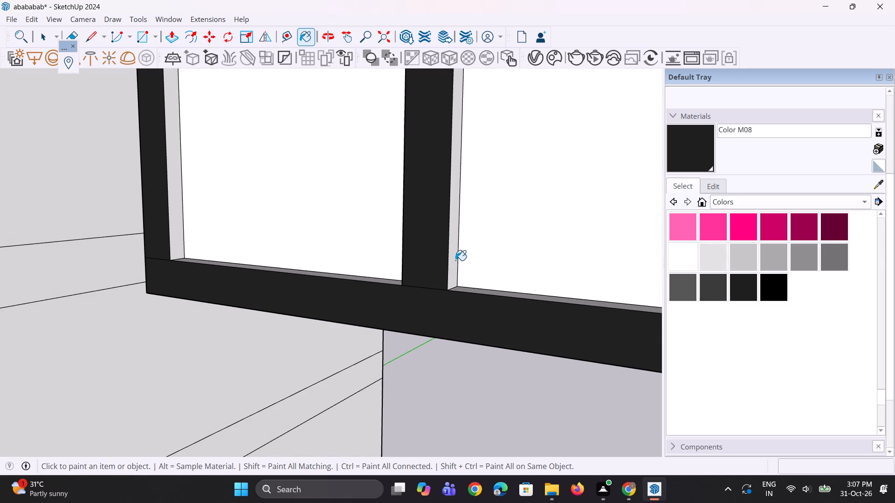
pyautogui.scroll(3, 184, 200)
pyautogui.click(170, 231)
pyautogui.moveTo(274, 301); pyautogui.dragTo(290, 354, button='middle')
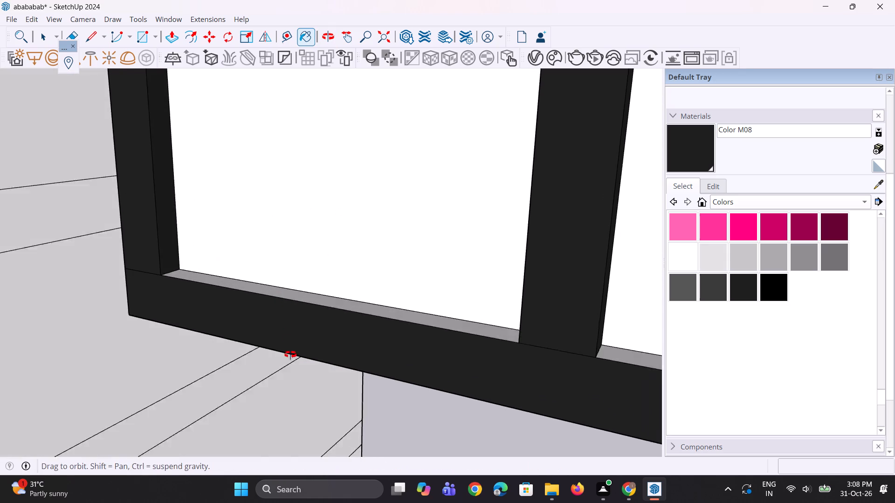
pyautogui.moveTo(290, 354); pyautogui.dragTo(293, 356, button='middle')
pyautogui.click(358, 306)
pyautogui.scroll(-11, 230, 327)
pyautogui.scroll(1, 230, 325)
pyautogui.moveTo(233, 324); pyautogui.dragTo(320, 353, button='middle')
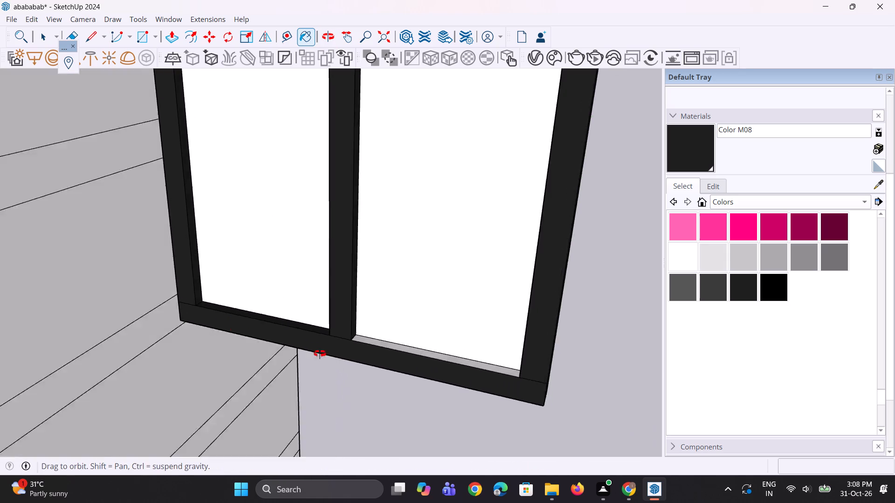
pyautogui.moveTo(320, 353); pyautogui.dragTo(430, 327, button='middle')
pyautogui.scroll(5, 500, 292)
pyautogui.click(516, 295)
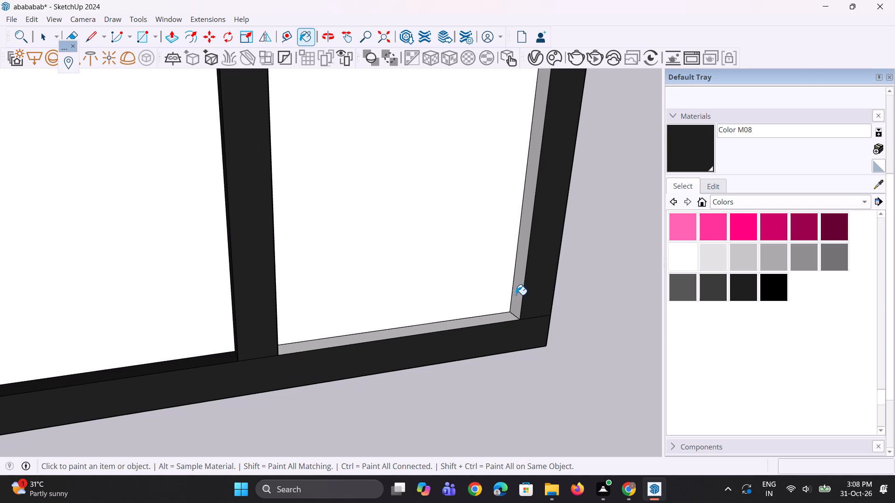
pyautogui.click(480, 321)
# Paint the underside of the window's top frame strip above both panes with Color M08.
pyautogui.scroll(-7, 494, 366)
pyautogui.moveTo(494, 364); pyautogui.dragTo(489, 227, button='middle')
pyautogui.scroll(3, 474, 249)
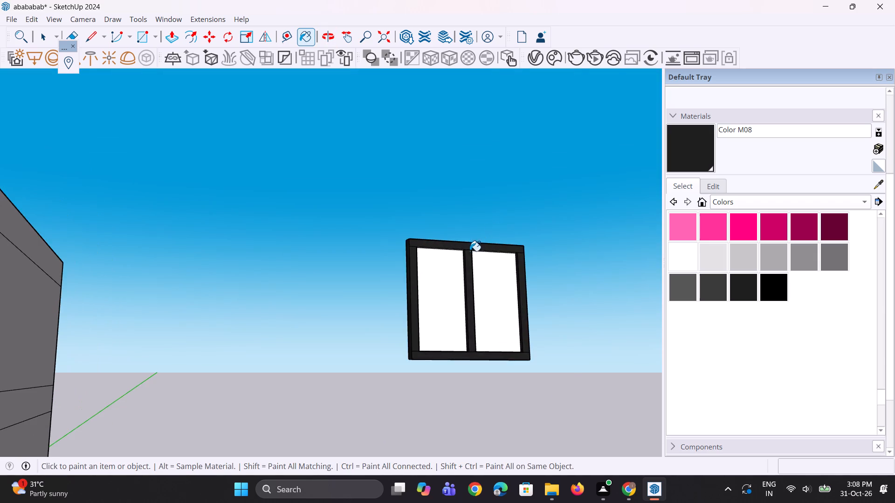
pyautogui.scroll(6, 470, 251)
pyautogui.moveTo(451, 256); pyautogui.dragTo(451, 226, button='middle')
pyautogui.scroll(5, 451, 226)
pyautogui.scroll(3, 481, 265)
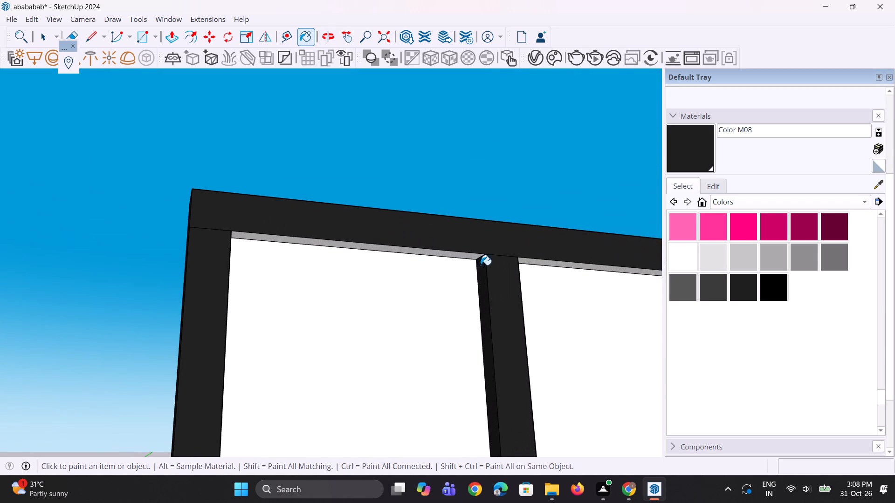
pyautogui.scroll(4, 473, 261)
pyautogui.click(474, 254)
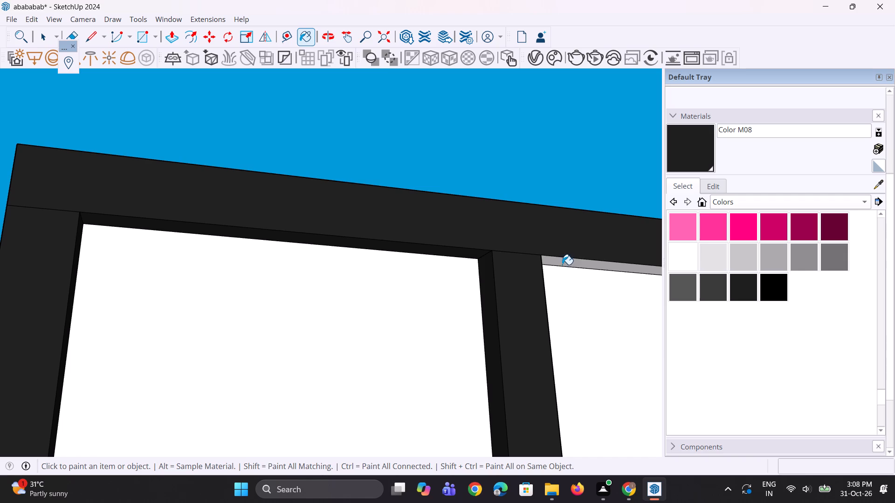
pyautogui.click(568, 262)
pyautogui.scroll(-2, 472, 313)
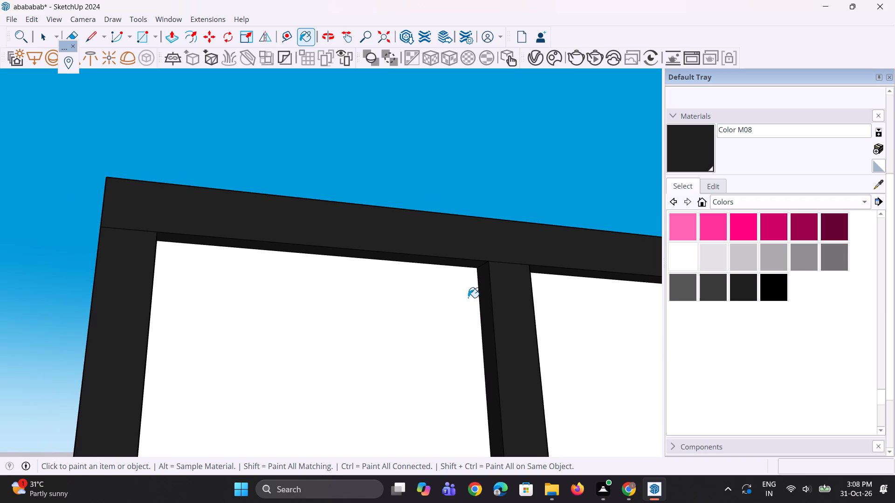
# Erase the seam lines where the top frame strip meets the centre mullion and the left and right strips.
pyautogui.press('e')
pyautogui.scroll(2, 523, 253)
pyautogui.moveTo(511, 258); pyautogui.dragTo(511, 263)
pyautogui.click(511, 265)
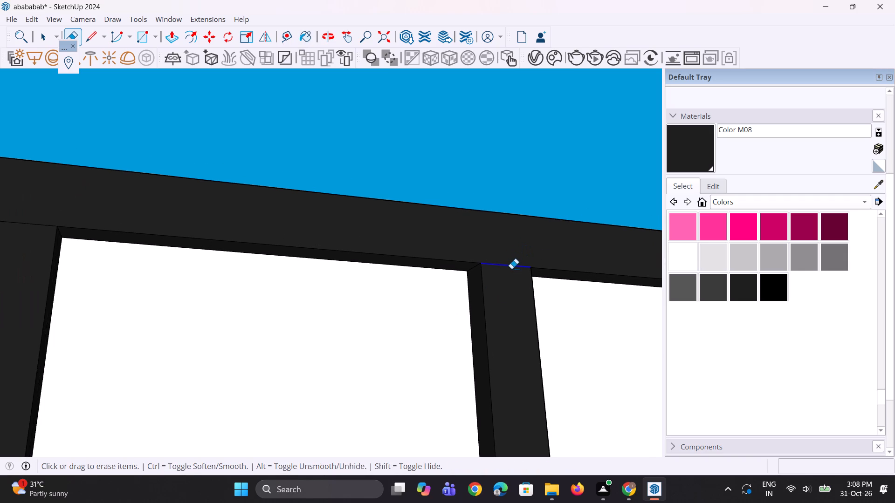
pyautogui.scroll(-5, 511, 269)
pyautogui.scroll(3, 240, 226)
pyautogui.moveTo(227, 240); pyautogui.dragTo(226, 246)
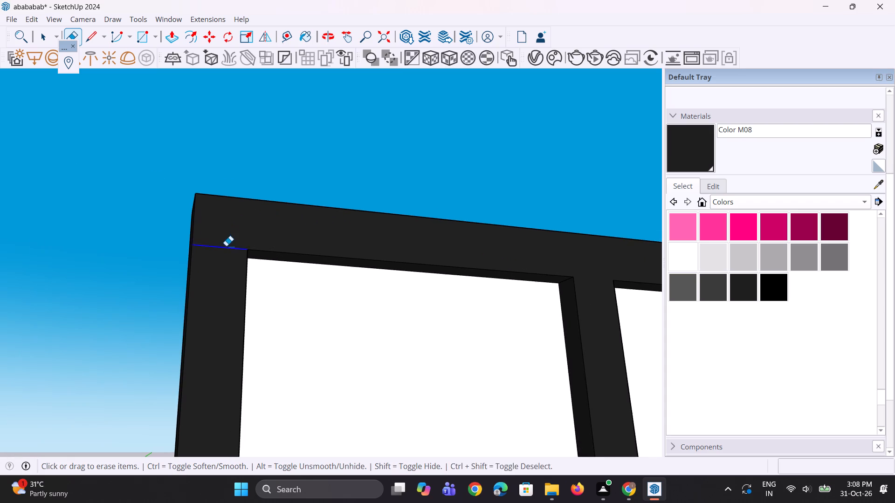
pyautogui.scroll(-5, 184, 226)
pyautogui.scroll(8, 374, 251)
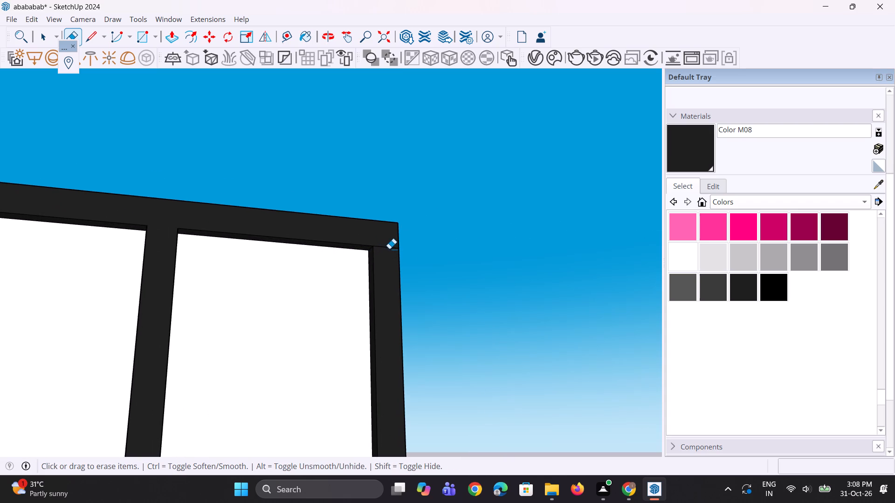
pyautogui.click(389, 249)
# Erase the seam lines where the bottom frame strip meets the left strip, centre mullion and right strip.
pyautogui.scroll(-9, 389, 248)
pyautogui.scroll(1, 236, 408)
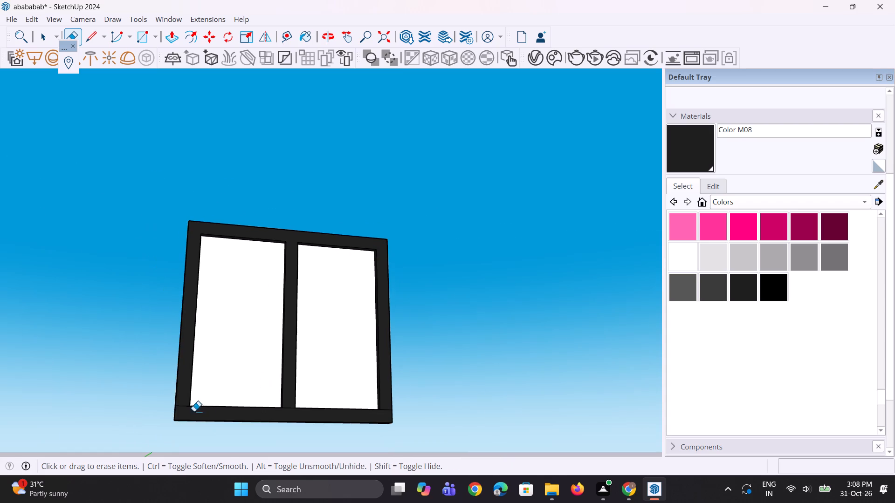
pyautogui.scroll(6, 194, 411)
pyautogui.moveTo(177, 400); pyautogui.dragTo(177, 406)
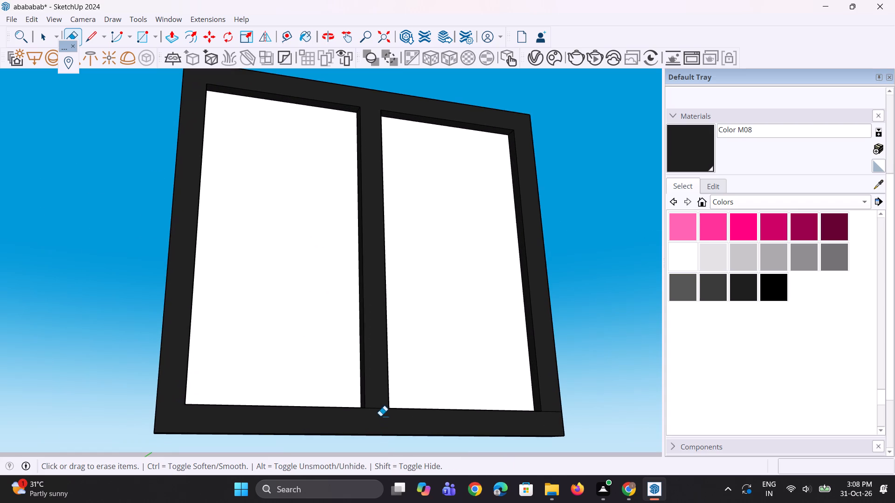
pyautogui.click(379, 410)
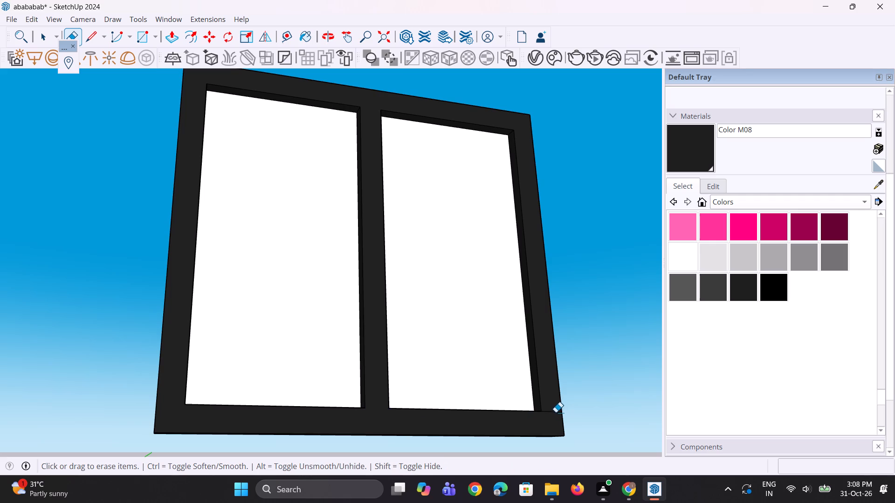
pyautogui.click(556, 412)
pyautogui.scroll(-5, 537, 398)
# Paint both window panes with Translucent Glass Blue from the Glass and Mirrors materials.
pyautogui.press('space')
pyautogui.press('space')
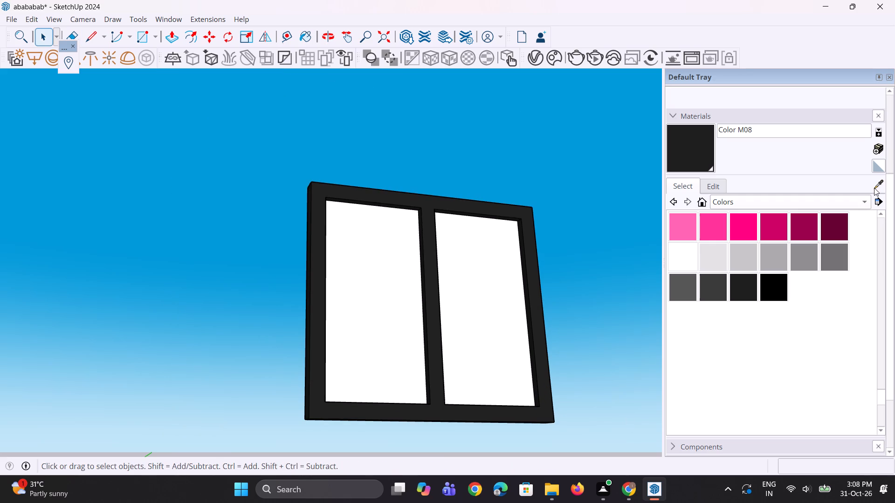
pyautogui.click(804, 205)
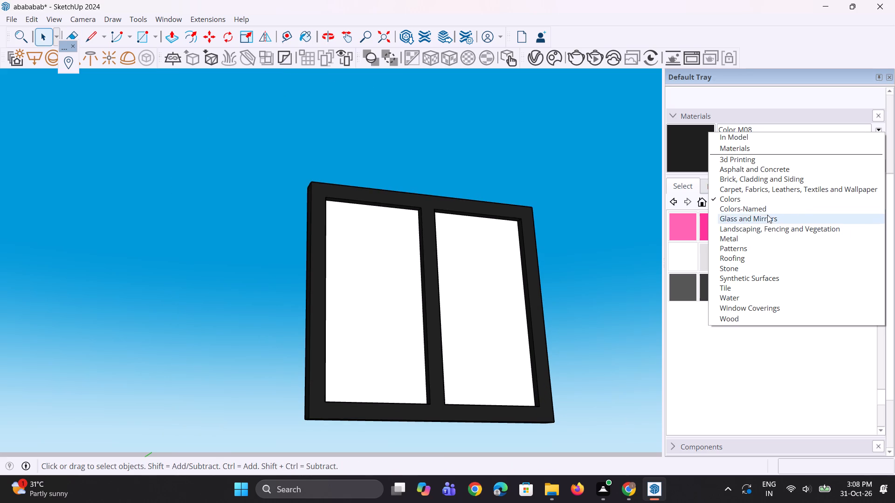
pyautogui.click(767, 215)
pyautogui.click(766, 231)
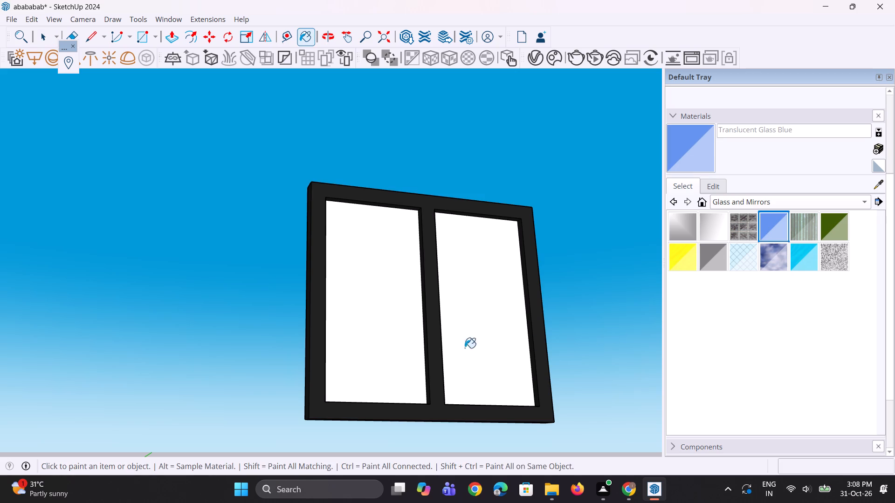
pyautogui.click(404, 357)
pyautogui.click(478, 353)
# Set the opacity of Translucent Glass Blue to 27.
pyautogui.click(720, 188)
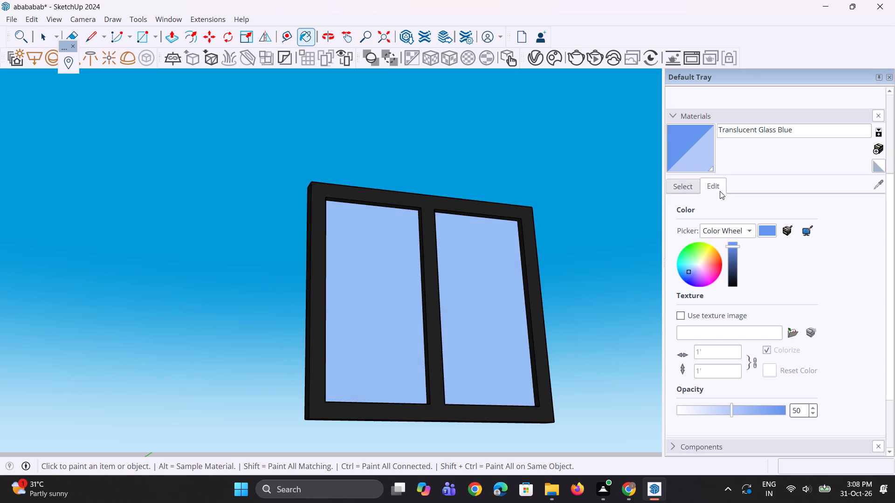
pyautogui.moveTo(731, 415); pyautogui.dragTo(723, 415)
pyautogui.moveTo(723, 415); pyautogui.dragTo(702, 419)
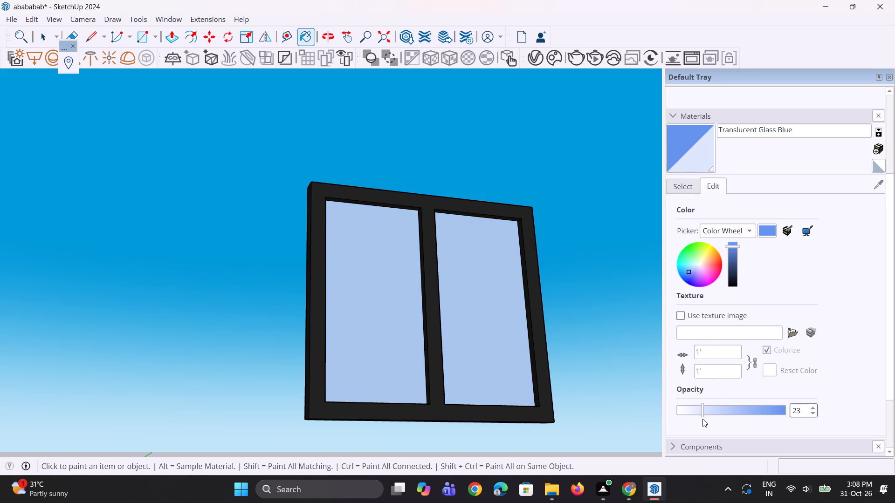
pyautogui.moveTo(702, 419); pyautogui.dragTo(707, 419)
# Make a group of the whole two-pane window, including its frame and glass.
pyautogui.scroll(-11, 301, 240)
pyautogui.moveTo(308, 235); pyautogui.dragTo(193, 427, button='middle')
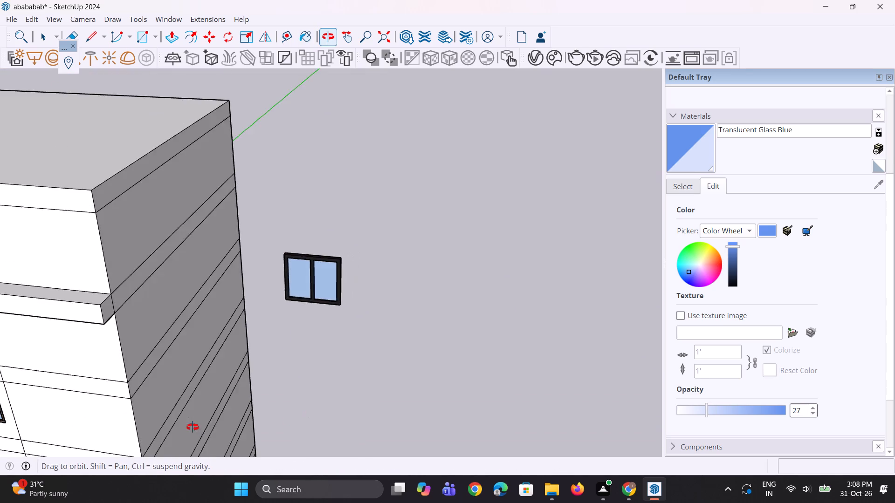
pyautogui.moveTo(193, 427); pyautogui.dragTo(310, 382, button='middle')
pyautogui.scroll(-4, 312, 368)
pyautogui.press('space')
pyautogui.press('space')
pyautogui.scroll(3, 294, 278)
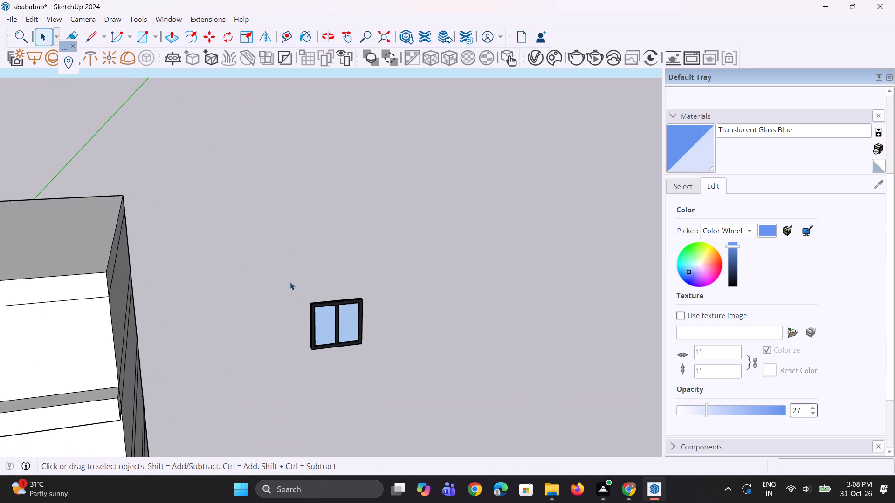
pyautogui.moveTo(289, 282); pyautogui.dragTo(427, 387)
pyautogui.rightClick(345, 339)
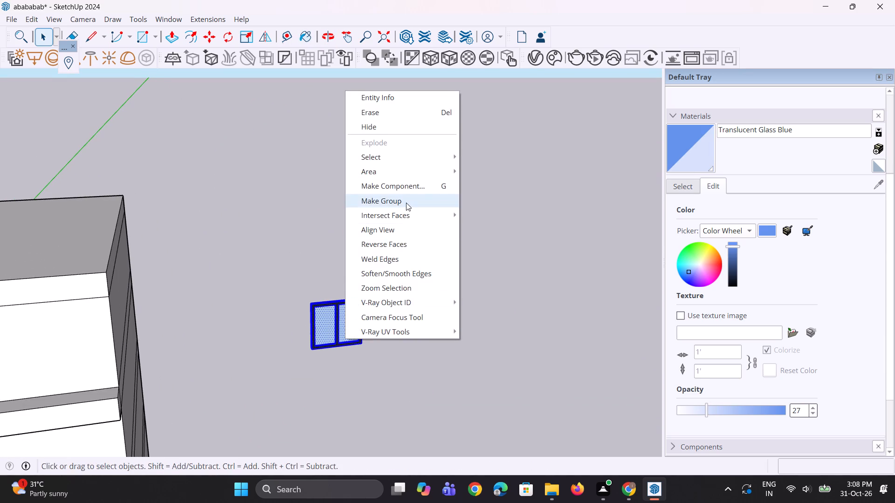
pyautogui.click(406, 203)
pyautogui.click(443, 292)
# Push the top floor's blank right middle window panel inward about 4' 3" to form a recessed opening.
pyautogui.scroll(-10, 450, 292)
pyautogui.moveTo(453, 290); pyautogui.dragTo(453, 290, button='middle')
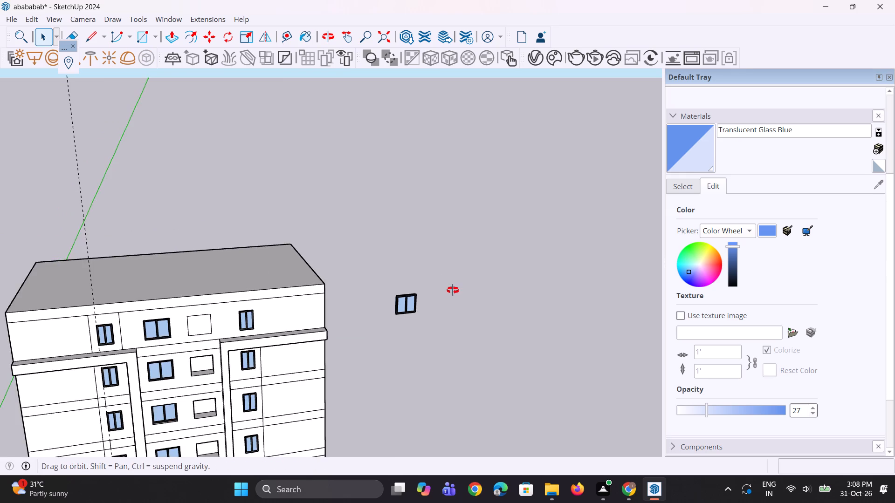
pyautogui.moveTo(453, 290); pyautogui.dragTo(421, 246, button='middle')
pyautogui.scroll(7, 175, 343)
pyautogui.press('p')
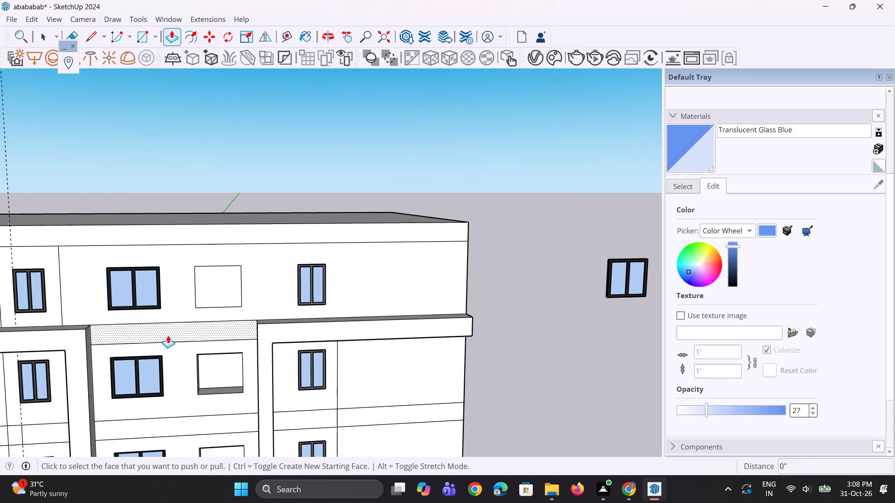
pyautogui.click(216, 291)
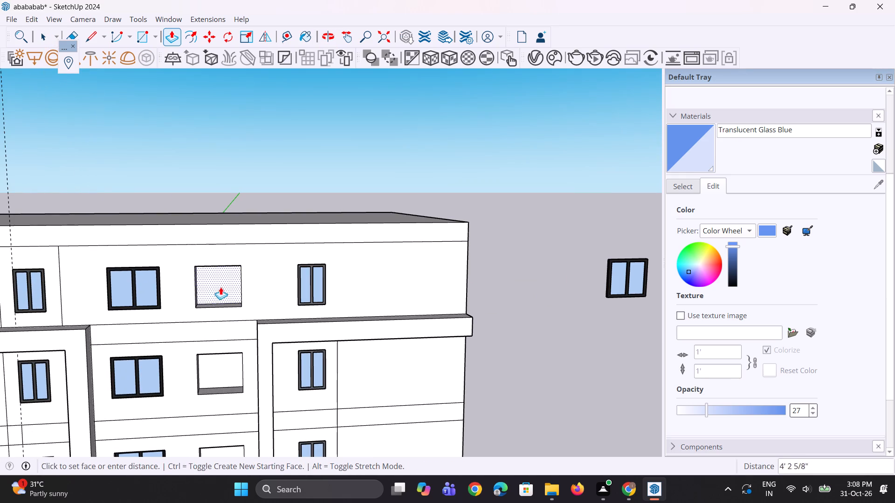
pyautogui.click(221, 285)
# Move the window group by its lower right corner about 79' 7 3/8" into the top floor's right middle opening.
pyautogui.moveTo(239, 311); pyautogui.dragTo(141, 302, button='middle')
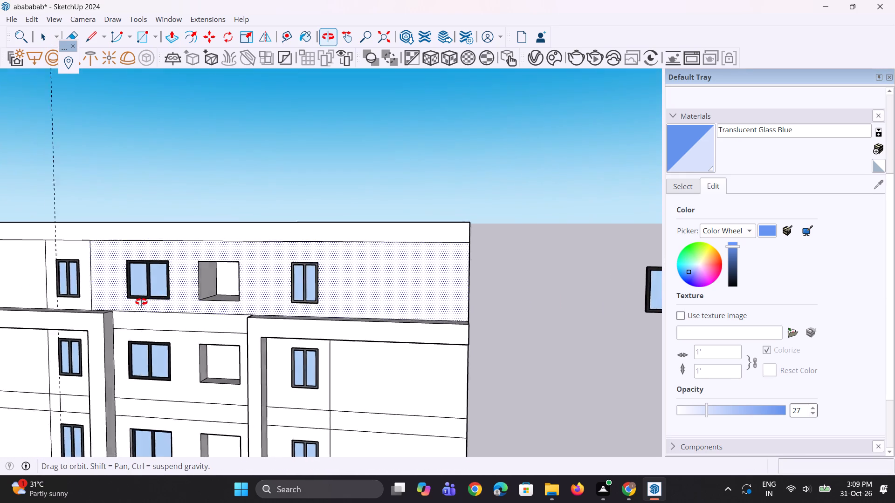
pyautogui.moveTo(141, 302); pyautogui.dragTo(231, 280, button='middle')
pyautogui.press('space')
pyautogui.press('space')
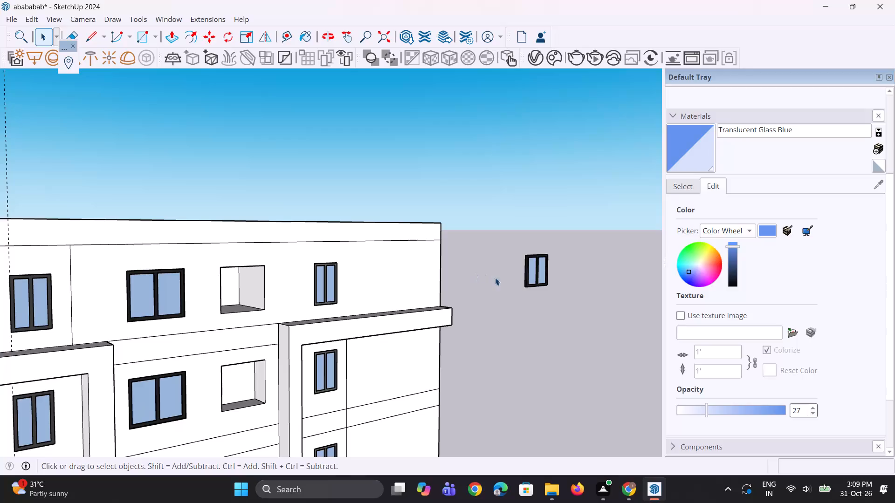
pyautogui.click(537, 289)
pyautogui.scroll(4, 547, 286)
pyautogui.press('m')
pyautogui.scroll(4, 564, 273)
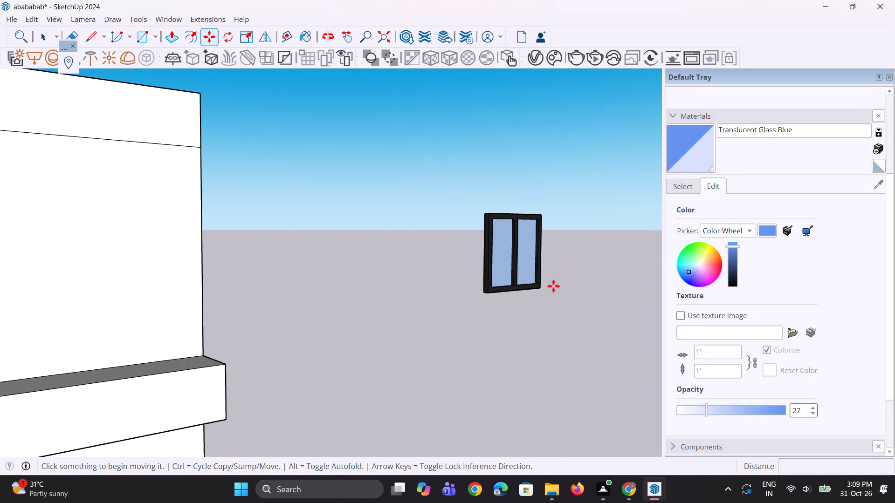
pyautogui.click(542, 291)
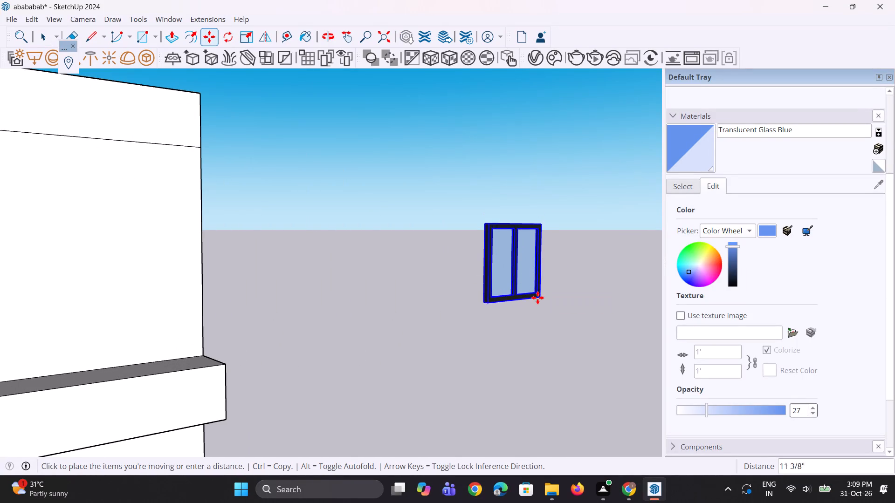
pyautogui.scroll(-8, 539, 299)
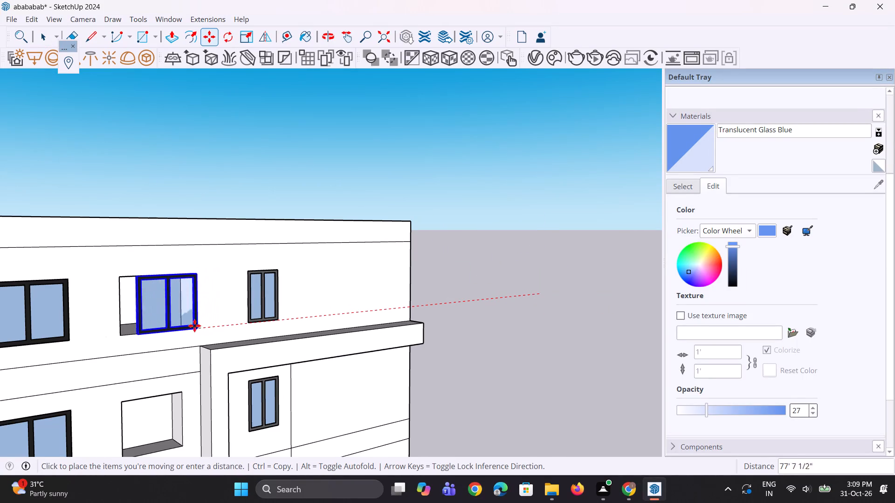
pyautogui.click(183, 324)
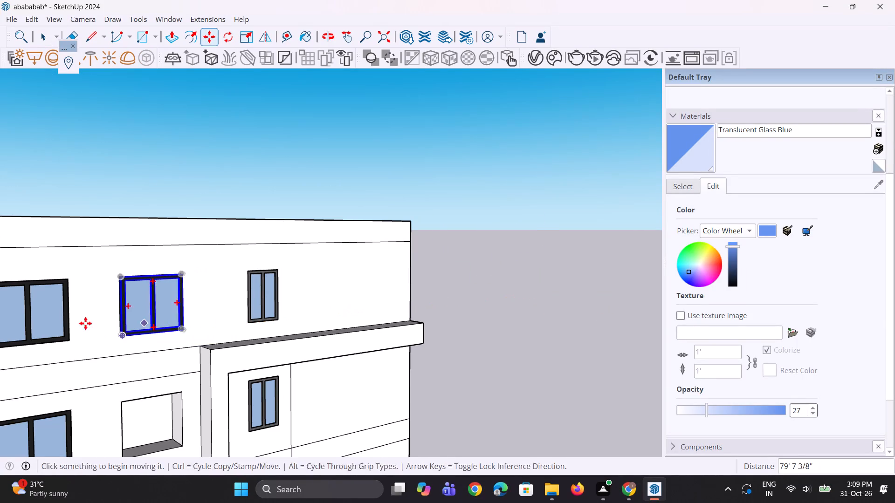
# Move the top floor's right middle window group inward in two moves of about 5 3/16" and 5 3/8", setting it back into the wall.
pyautogui.moveTo(87, 323); pyautogui.dragTo(0, 413, button='middle')
pyautogui.scroll(4, 278, 282)
pyautogui.scroll(5, 174, 299)
pyautogui.moveTo(121, 313); pyautogui.dragTo(18, 340, button='middle')
pyautogui.scroll(-1, 20, 342)
pyautogui.scroll(3, 106, 294)
pyautogui.scroll(10, 148, 300)
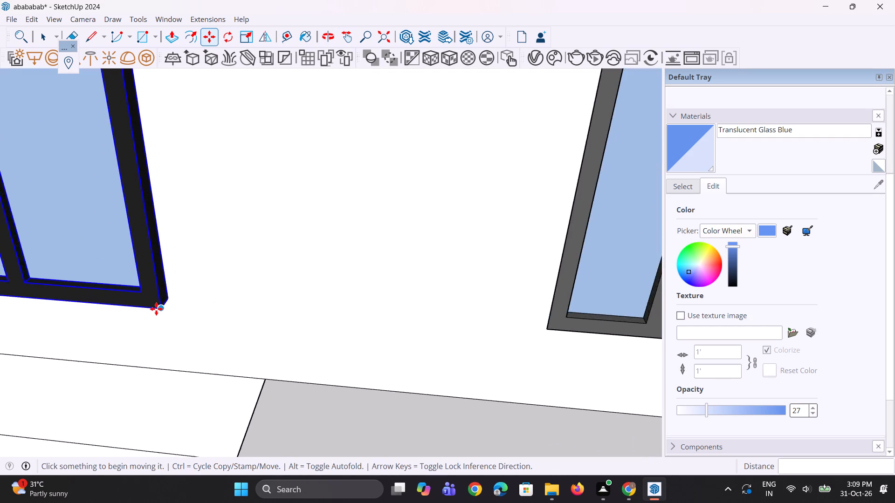
pyautogui.scroll(1, 156, 309)
pyautogui.click(159, 309)
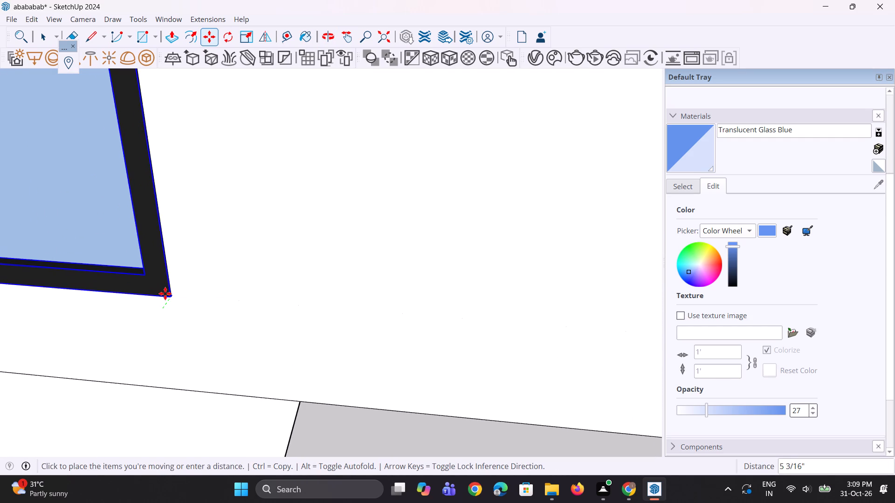
pyautogui.click(165, 293)
pyautogui.scroll(-9, 283, 331)
pyautogui.scroll(4, 146, 310)
pyautogui.scroll(5, 196, 286)
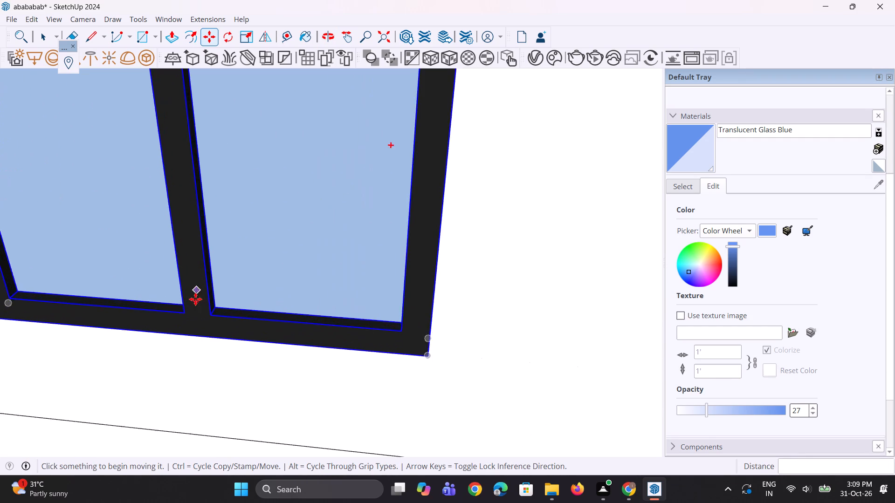
pyautogui.scroll(4, 195, 299)
pyautogui.click(192, 336)
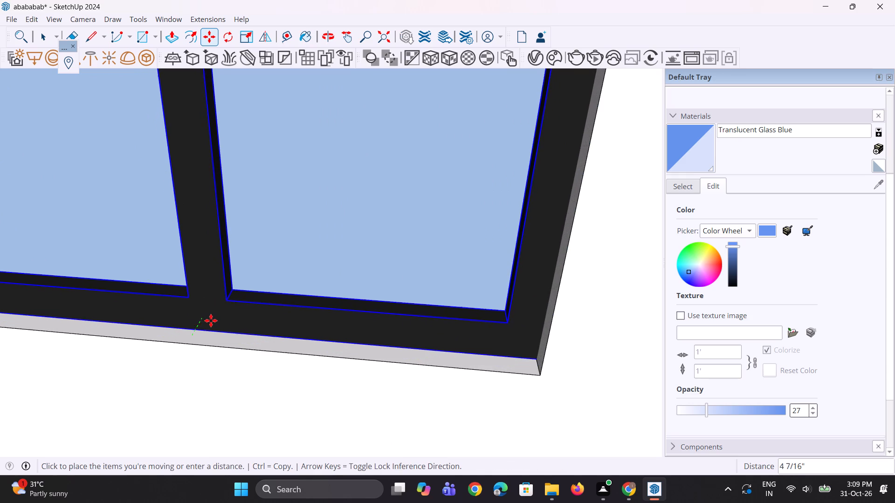
pyautogui.click(206, 315)
pyautogui.moveTo(261, 336); pyautogui.dragTo(265, 335, button='middle')
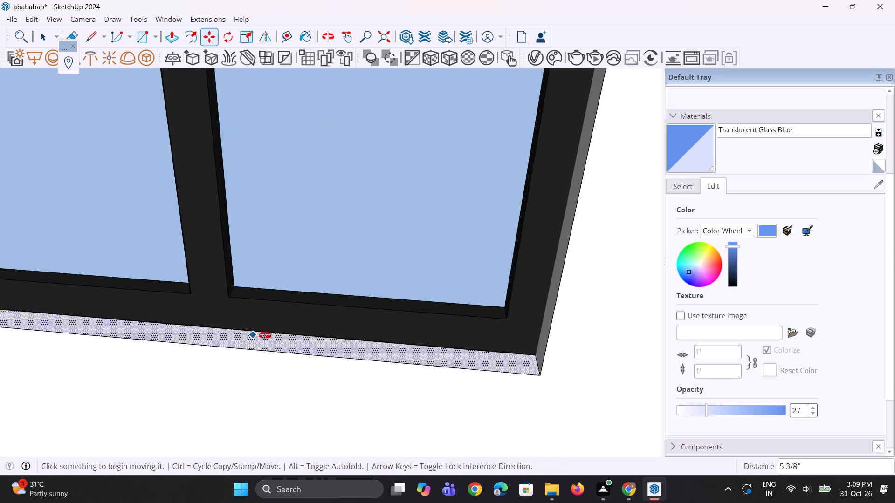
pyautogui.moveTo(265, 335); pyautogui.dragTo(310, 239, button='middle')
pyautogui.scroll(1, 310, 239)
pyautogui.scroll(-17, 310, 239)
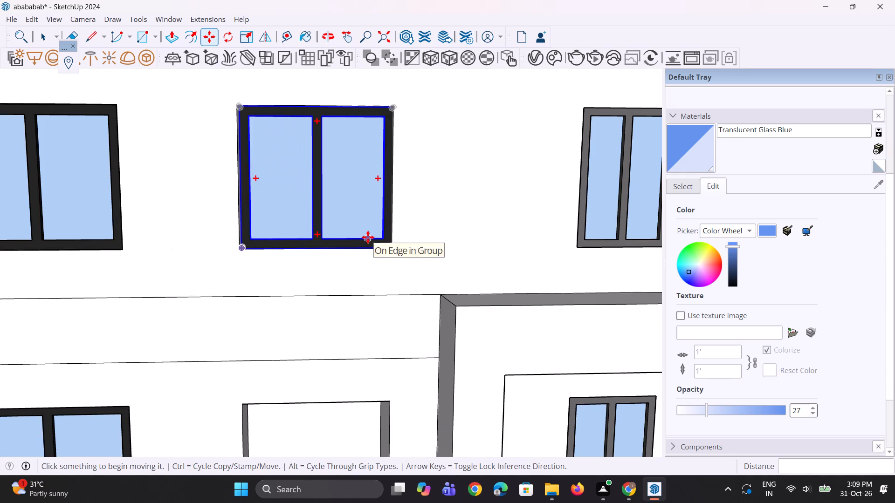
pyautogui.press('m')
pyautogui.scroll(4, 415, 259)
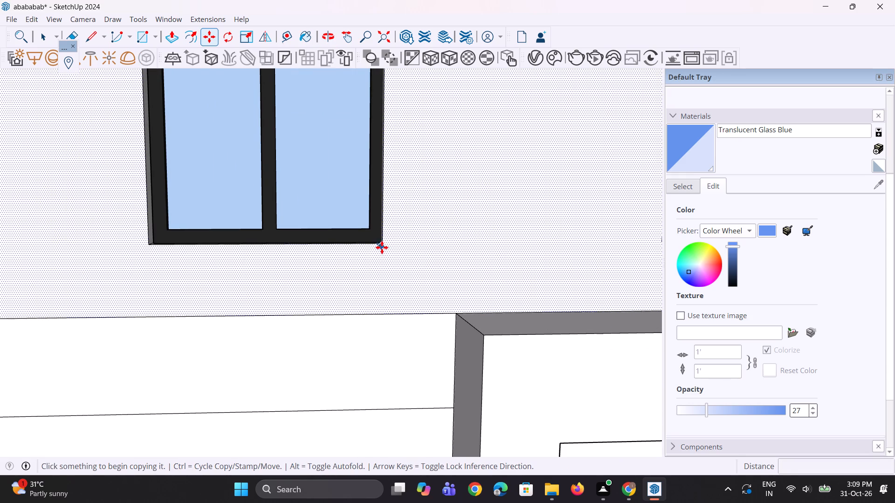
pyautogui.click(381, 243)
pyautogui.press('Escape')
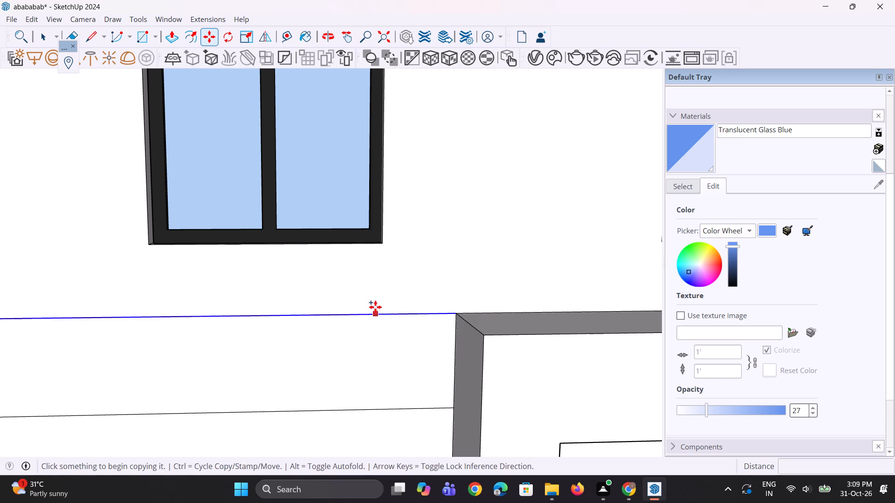
# Copy the top floor's right middle window group straight down about 16' 15/16" into the matching opening on the second floor from the top.
pyautogui.press('space')
pyautogui.press('space')
pyautogui.click(350, 199)
pyautogui.press('m')
pyautogui.scroll(1, 355, 228)
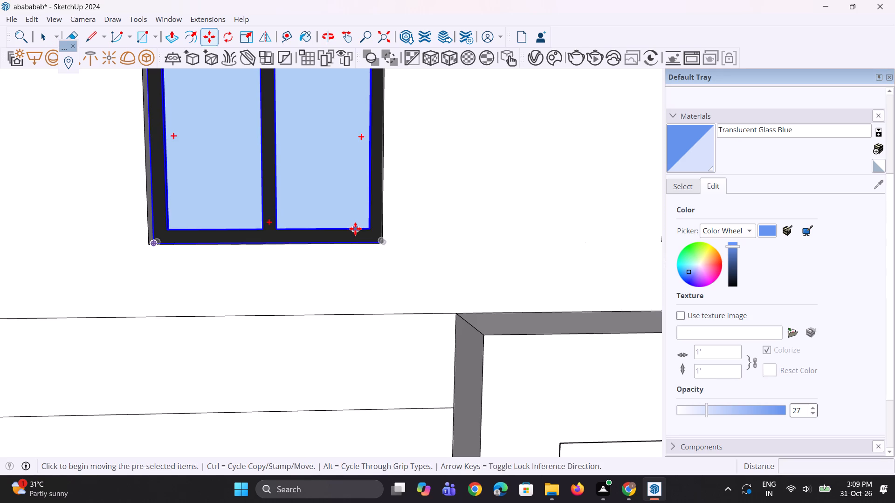
pyautogui.scroll(2, 355, 229)
pyautogui.click(390, 248)
pyautogui.scroll(-3, 392, 277)
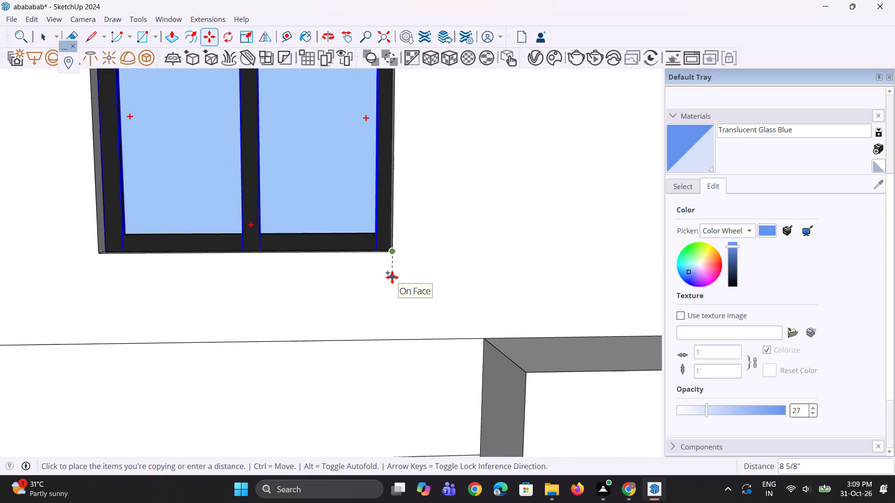
pyautogui.scroll(-17, 392, 277)
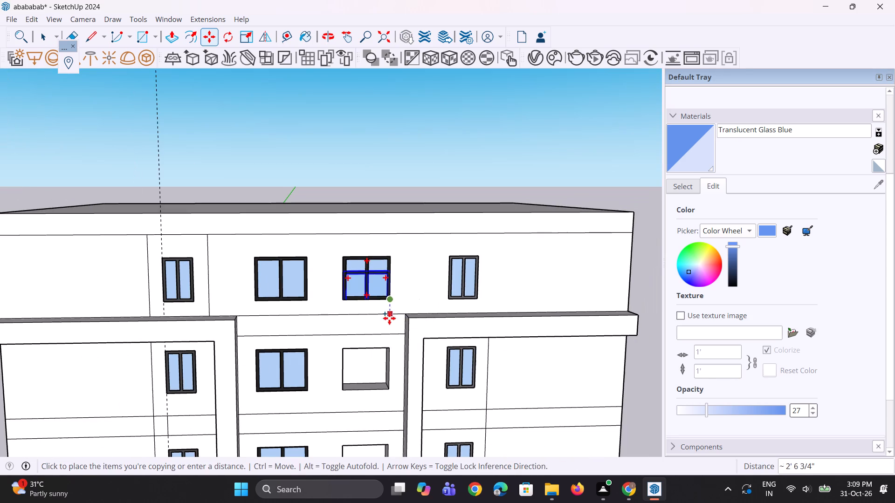
pyautogui.click(385, 391)
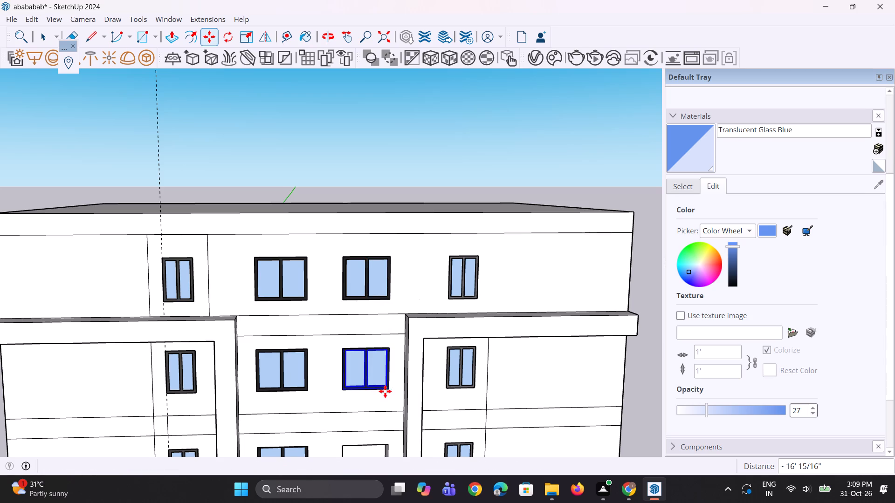
# Copy the right middle window down about 17' 8 3/8" from the second floor from the top into the opening on the third.
pyautogui.scroll(-5, 395, 353)
pyautogui.scroll(-10, 348, 301)
pyautogui.scroll(2, 364, 400)
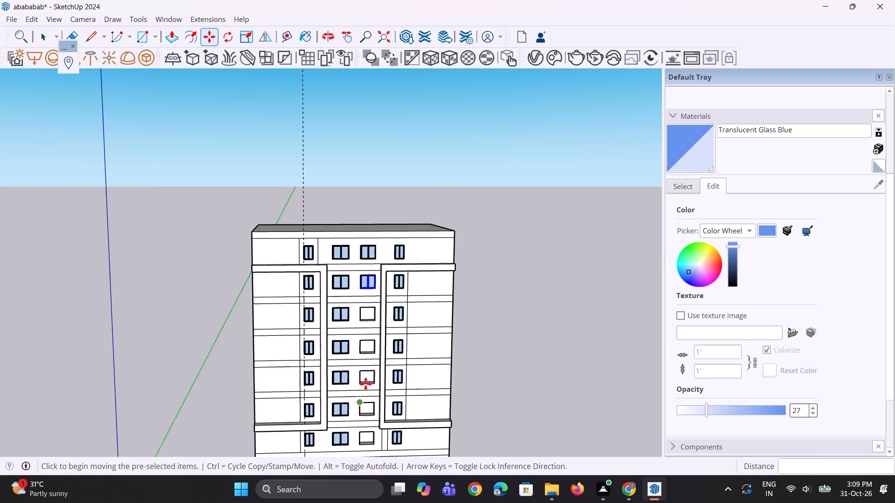
pyautogui.scroll(9, 365, 384)
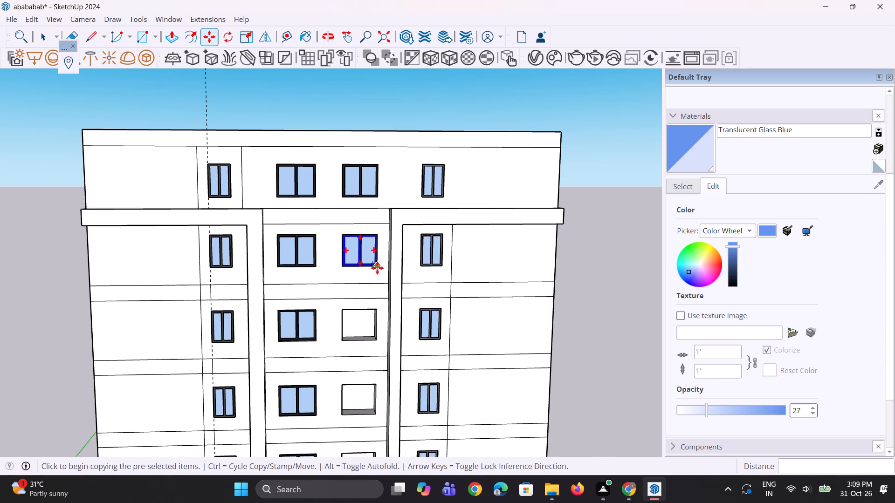
pyautogui.click(377, 268)
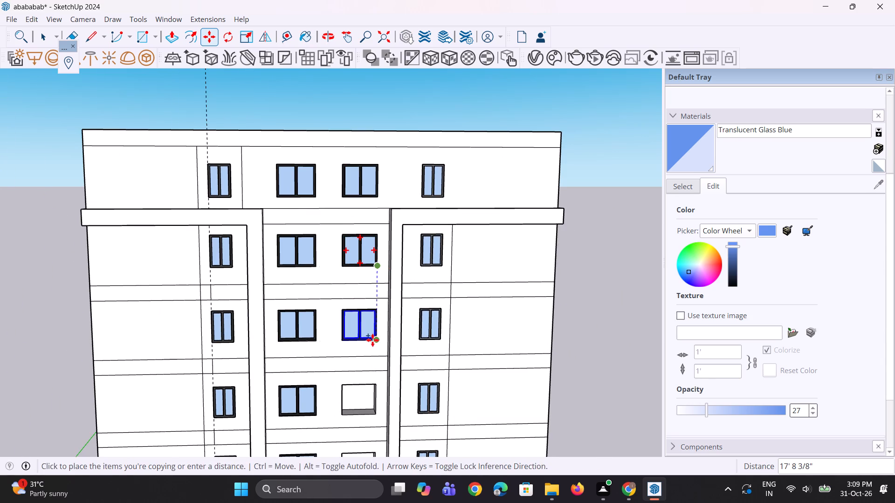
pyautogui.click(372, 340)
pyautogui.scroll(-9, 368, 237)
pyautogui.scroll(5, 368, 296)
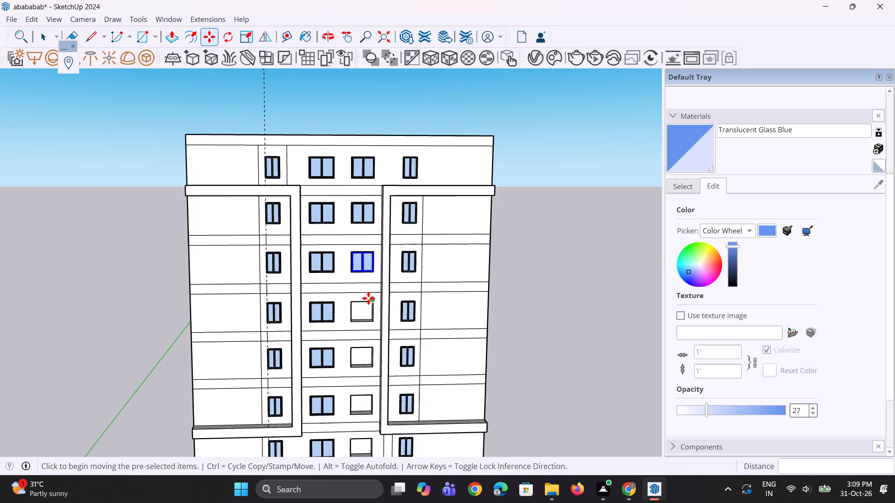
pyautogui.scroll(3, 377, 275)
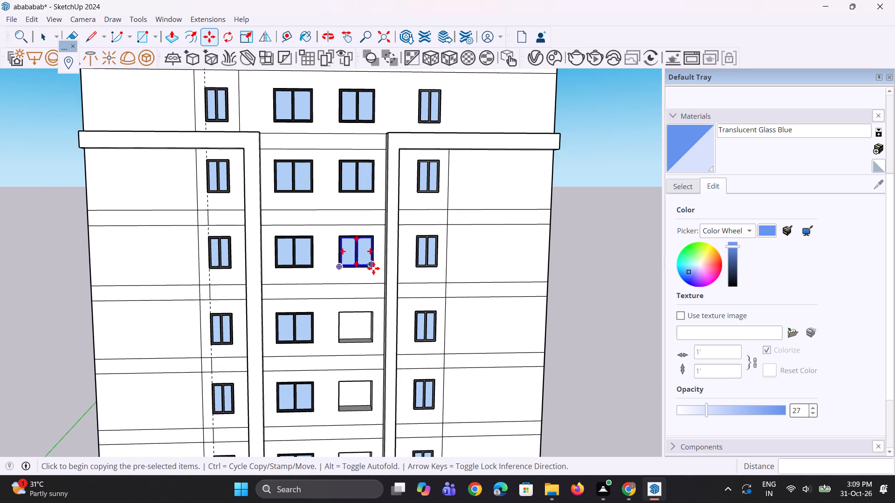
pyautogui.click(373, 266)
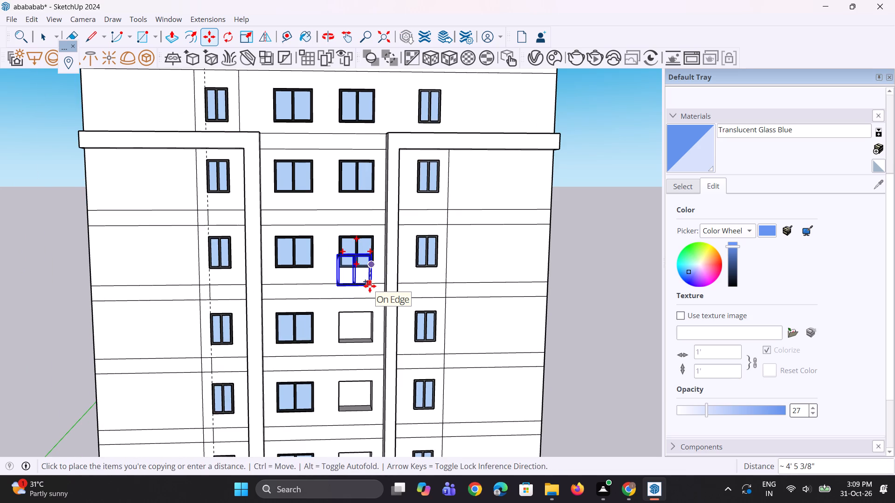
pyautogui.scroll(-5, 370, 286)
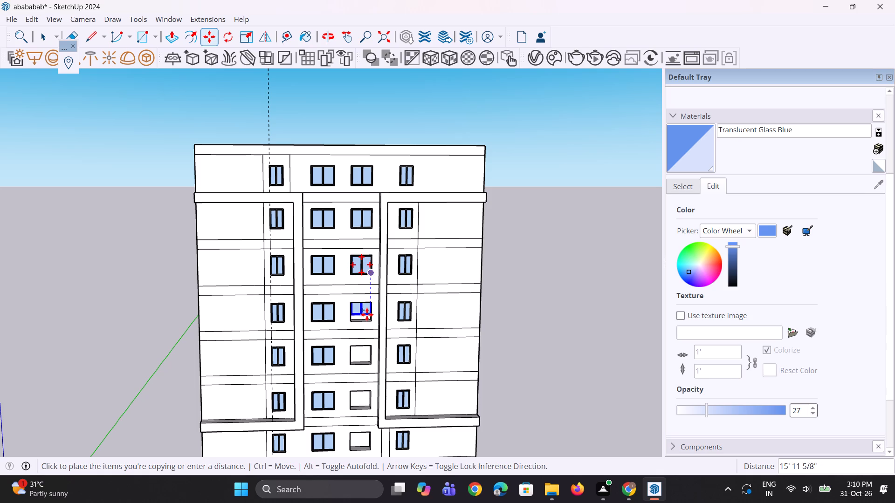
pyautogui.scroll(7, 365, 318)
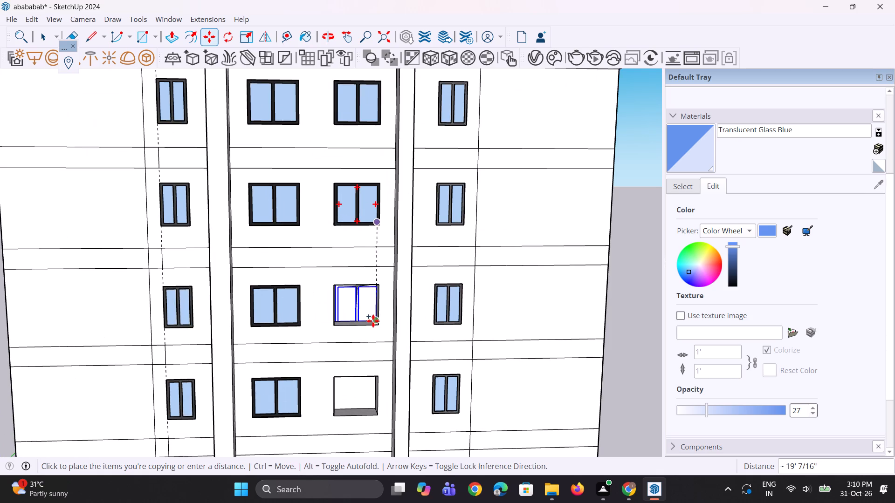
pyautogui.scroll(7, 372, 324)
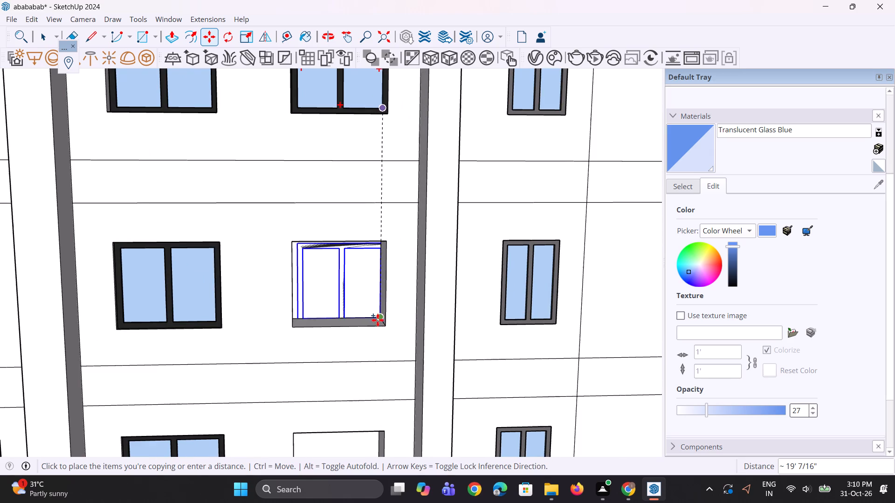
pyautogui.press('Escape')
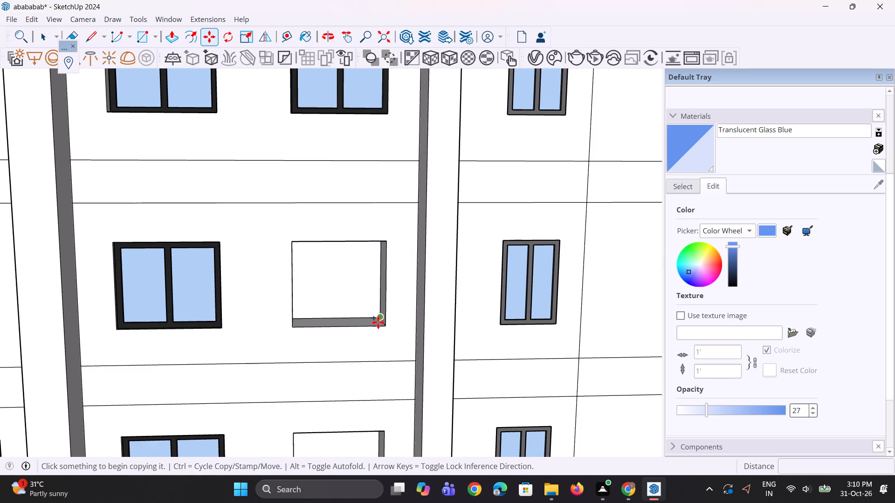
# Copy the right middle window group on the third floor from the top by its lower right corner into the opening directly below.
pyautogui.press('space')
pyautogui.press('space')
pyautogui.scroll(-4, 395, 360)
pyautogui.scroll(3, 395, 211)
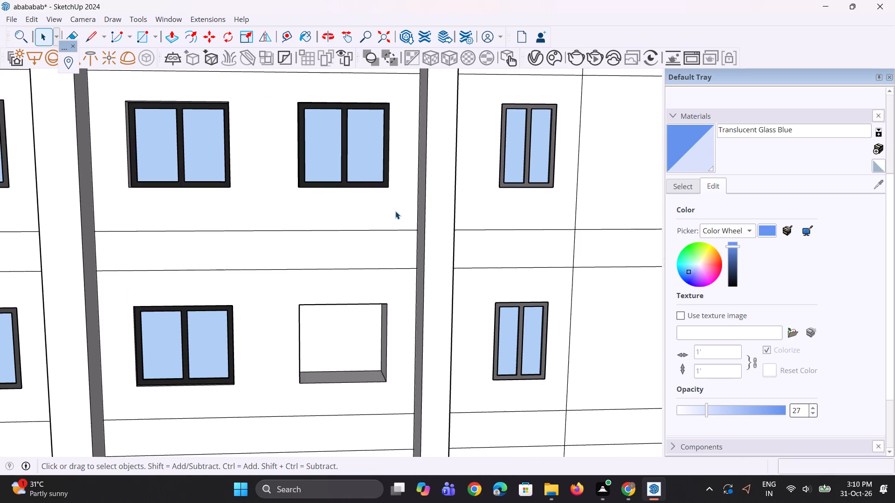
pyautogui.click(344, 160)
pyautogui.scroll(2, 376, 186)
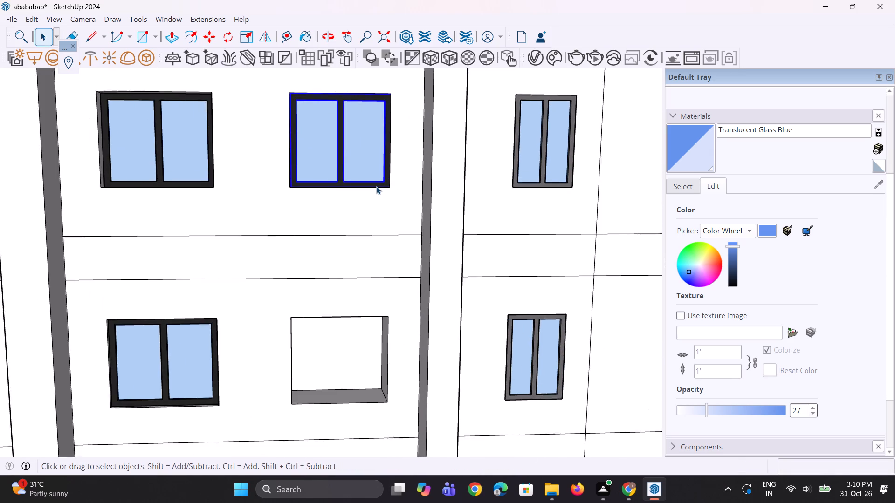
pyautogui.press('m')
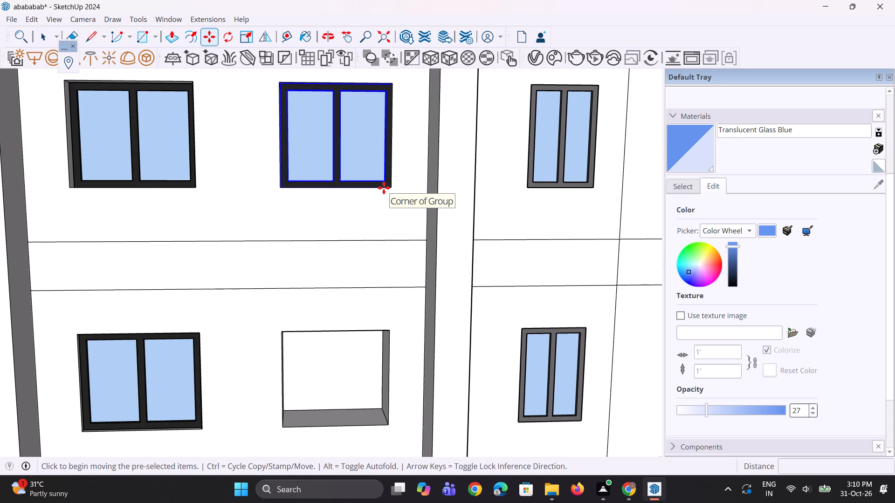
pyautogui.scroll(2, 384, 188)
pyautogui.click(394, 184)
pyautogui.scroll(-2, 397, 208)
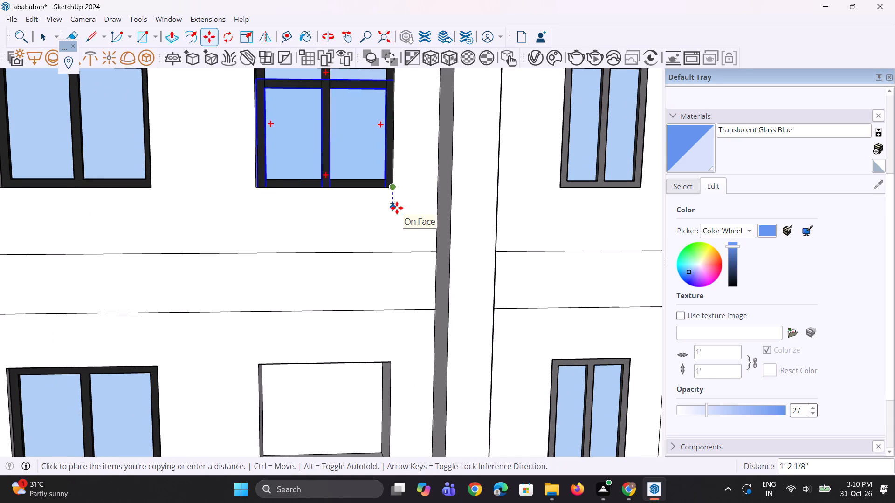
pyautogui.scroll(-5, 397, 208)
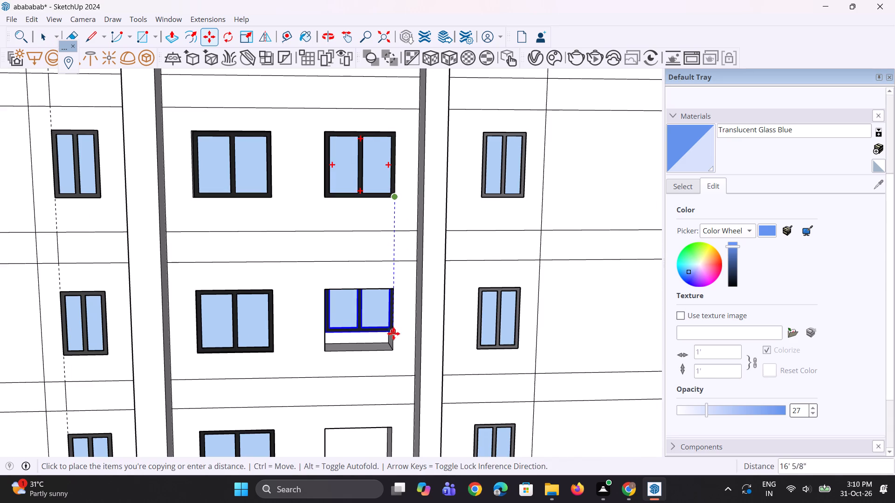
pyautogui.click(392, 347)
# Copy the right middle window down about 17' 1 3/4" into the opening on the fifth floor from the top.
pyautogui.scroll(-4, 379, 208)
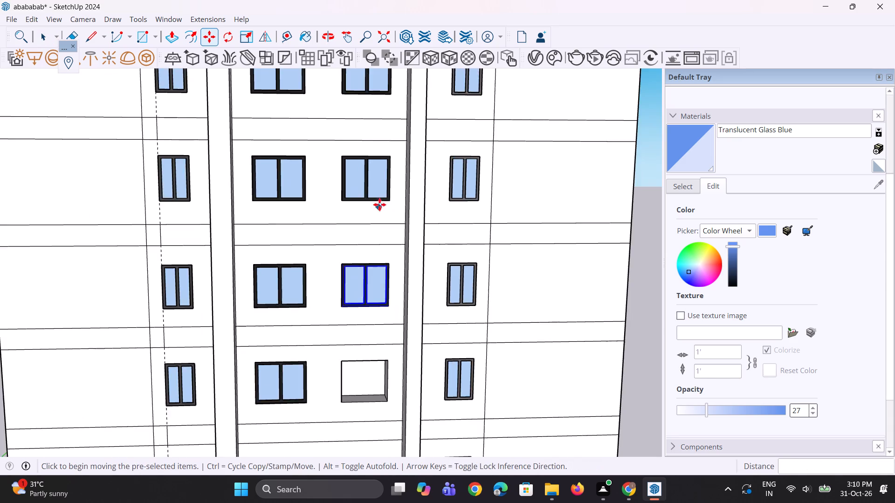
pyautogui.scroll(-5, 367, 177)
pyautogui.keyDown('ctrl'); pyautogui.scroll(5, 380, 333); pyautogui.keyUp('ctrl')
pyautogui.scroll(3, 385, 247)
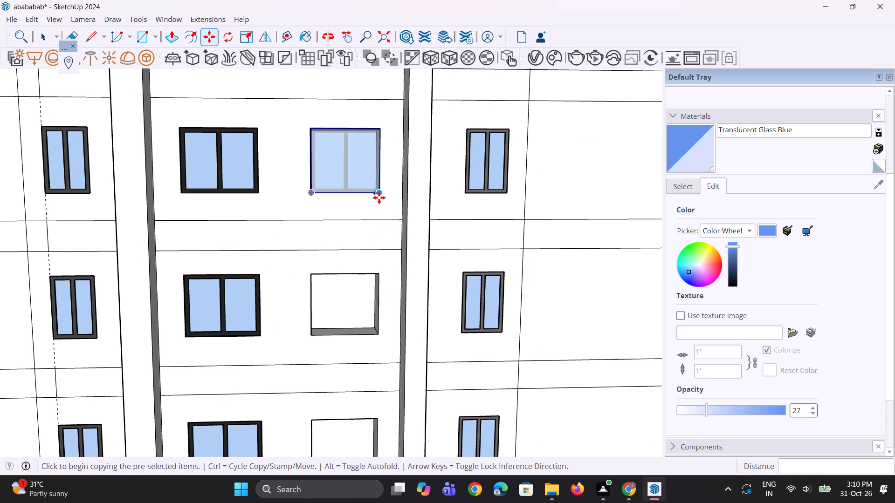
pyautogui.click(380, 196)
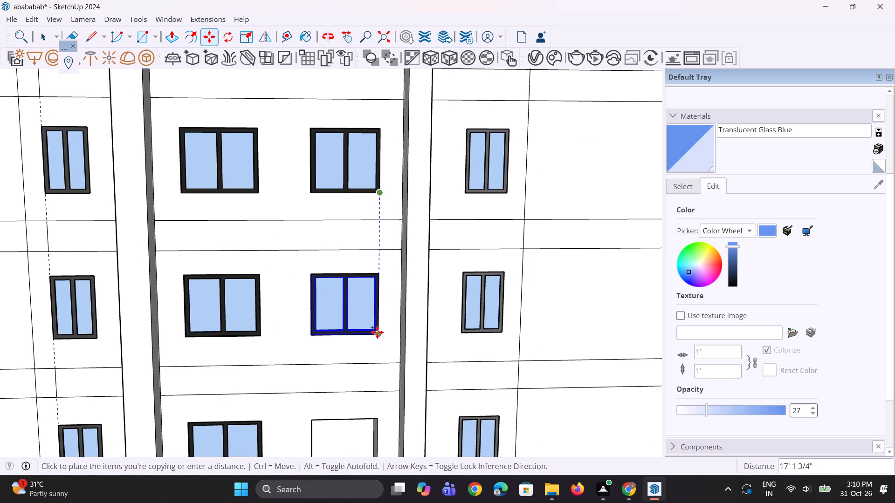
pyautogui.click(377, 332)
# Copy the right middle window down about 18' 2" into the opening just above the lower projecting ledge.
pyautogui.scroll(-10, 366, 224)
pyautogui.scroll(5, 354, 300)
pyautogui.scroll(4, 386, 220)
pyautogui.click(373, 225)
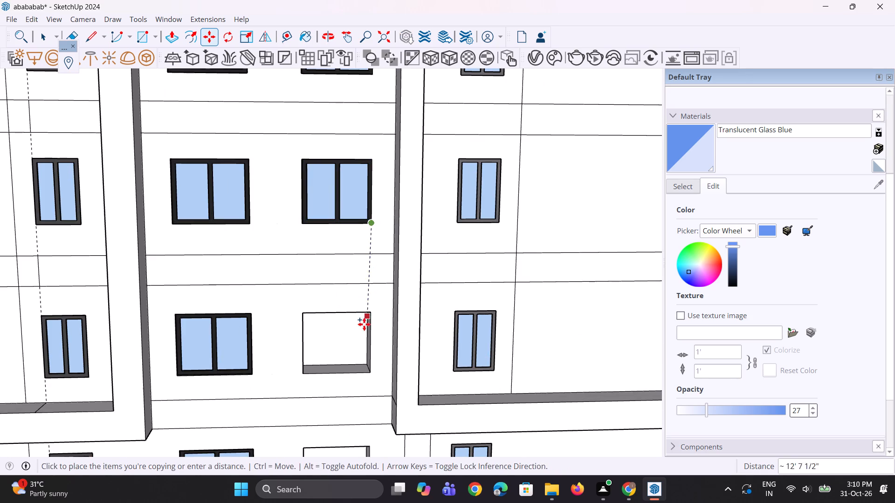
pyautogui.click(372, 368)
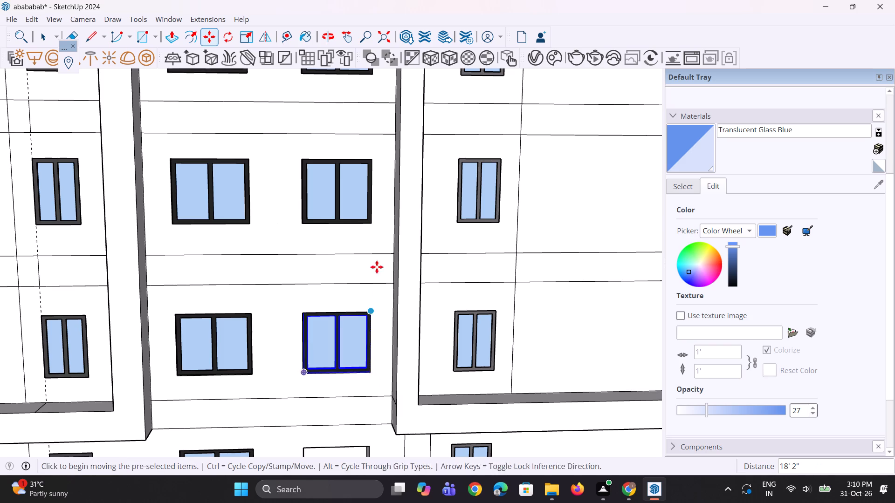
# Copy the right middle window down by its lower right corner into the last empty opening, below the projecting ledge.
pyautogui.scroll(-9, 372, 243)
pyautogui.scroll(3, 374, 377)
pyautogui.scroll(1, 375, 325)
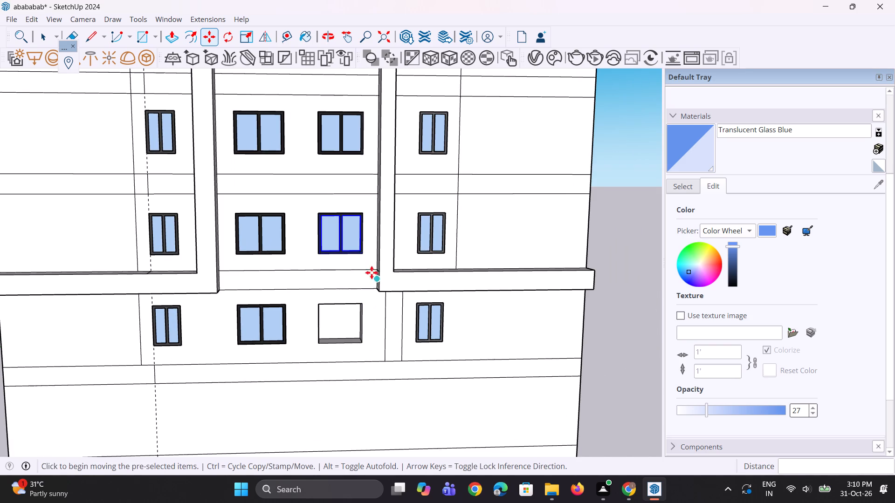
pyautogui.click(362, 255)
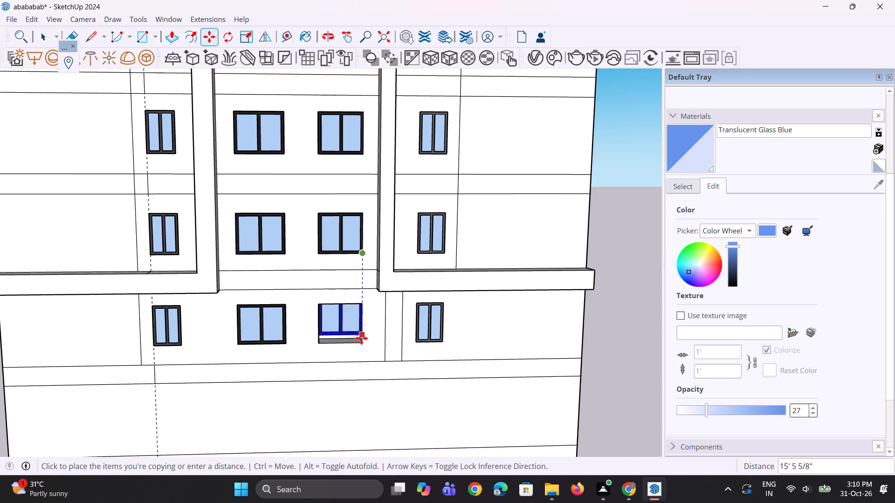
pyautogui.click(361, 342)
pyautogui.scroll(-5, 361, 342)
pyautogui.moveTo(375, 334); pyautogui.dragTo(342, 362, button='middle')
pyautogui.press('space')
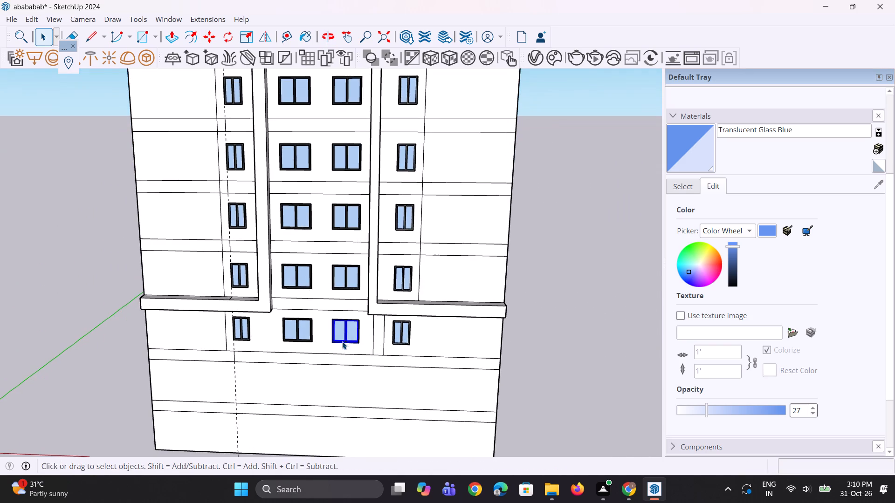
# Delete the right middle two-pane windows from the three lowest window rows of the facade.
pyautogui.press('space')
pyautogui.scroll(3, 341, 317)
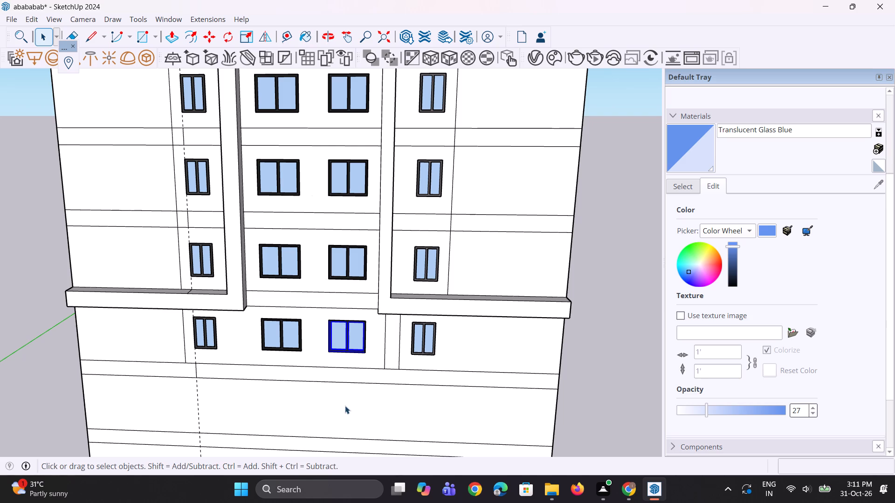
pyautogui.scroll(-6, 343, 407)
pyautogui.scroll(1, 342, 396)
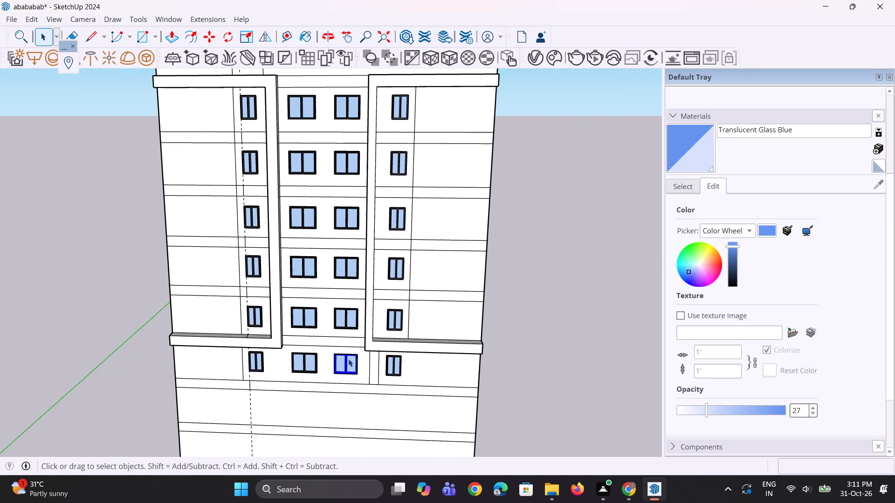
pyautogui.press('Delete')
pyautogui.scroll(3, 352, 284)
pyautogui.click(337, 328)
pyautogui.click(355, 252)
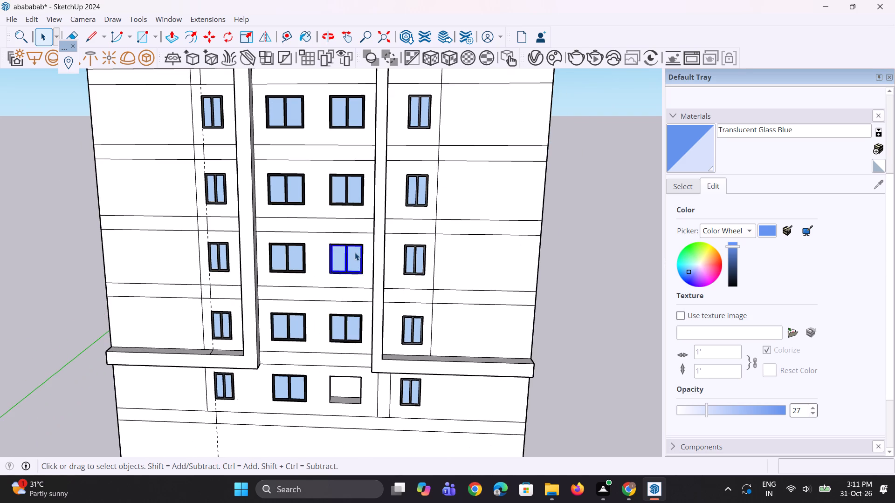
pyautogui.press('Delete')
pyautogui.click(339, 335)
pyautogui.press('Delete')
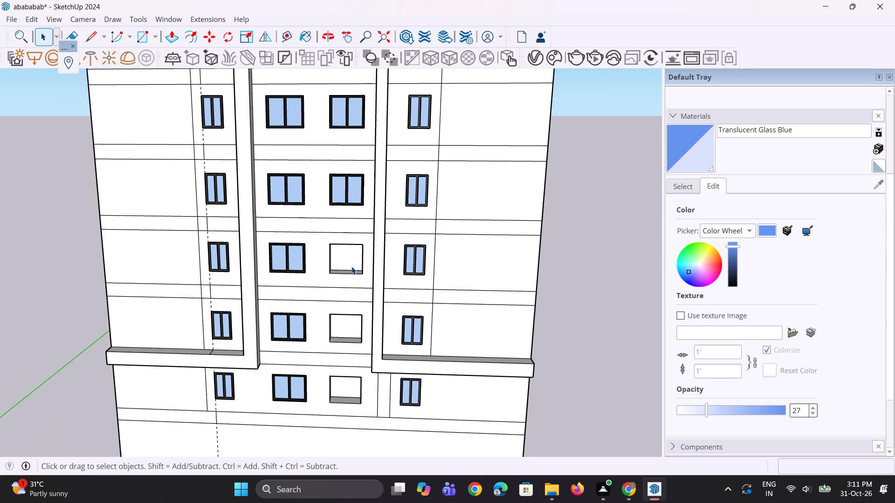
# Delete the remaining four right middle windows, from the fourth row from the bottom up to the top floor.
pyautogui.click(356, 194)
pyautogui.press('Delete')
pyautogui.click(355, 115)
pyautogui.press('Delete')
pyautogui.scroll(-5, 326, 320)
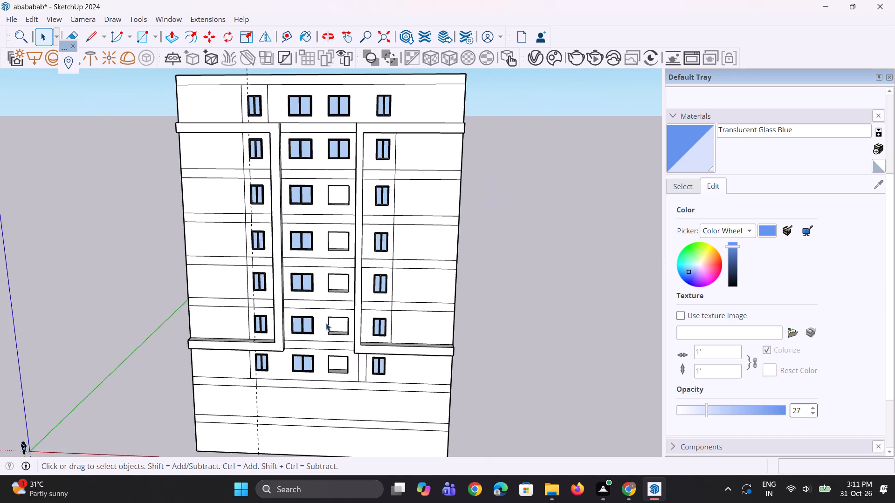
pyautogui.scroll(-2, 328, 313)
pyautogui.scroll(7, 322, 186)
pyautogui.click(344, 165)
pyautogui.press('Delete')
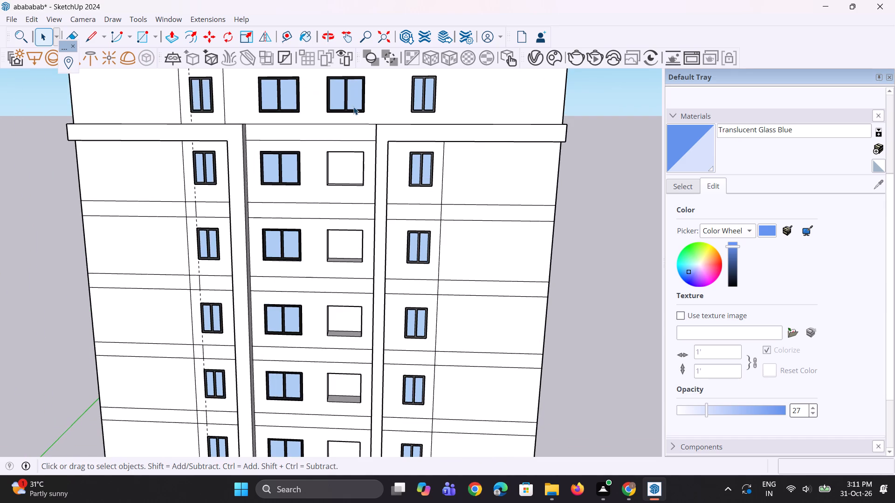
pyautogui.click(353, 107)
pyautogui.press('Delete')
# Delete the left middle windows from the top four floors.
pyautogui.click(268, 101)
pyautogui.press('Delete')
pyautogui.click(284, 175)
pyautogui.press('Delete')
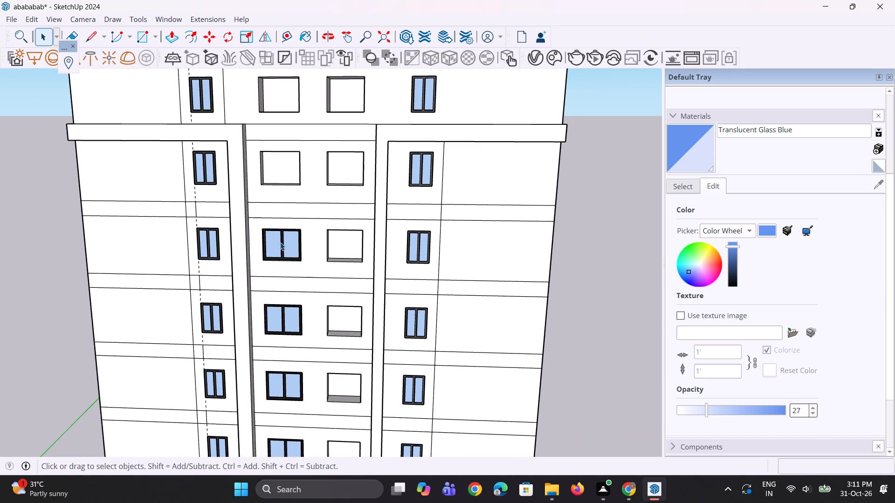
pyautogui.click(278, 257)
pyautogui.press('Delete')
pyautogui.click(289, 325)
pyautogui.press('Delete')
# Delete the remaining three left middle windows, down to the one below the lower projecting ledge.
pyautogui.scroll(-4, 289, 193)
pyautogui.scroll(2, 302, 336)
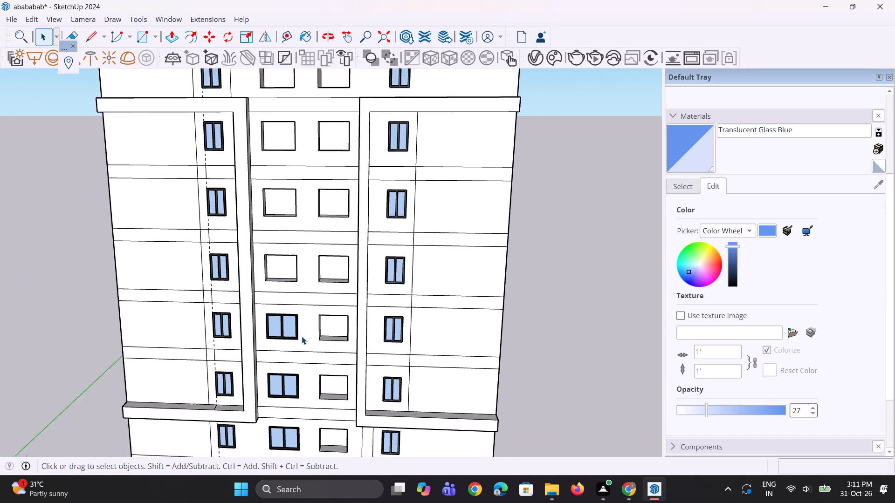
pyautogui.scroll(1, 302, 336)
pyautogui.click(293, 330)
pyautogui.press('Delete')
pyautogui.click(285, 388)
pyautogui.press('Delete')
pyautogui.scroll(-5, 299, 257)
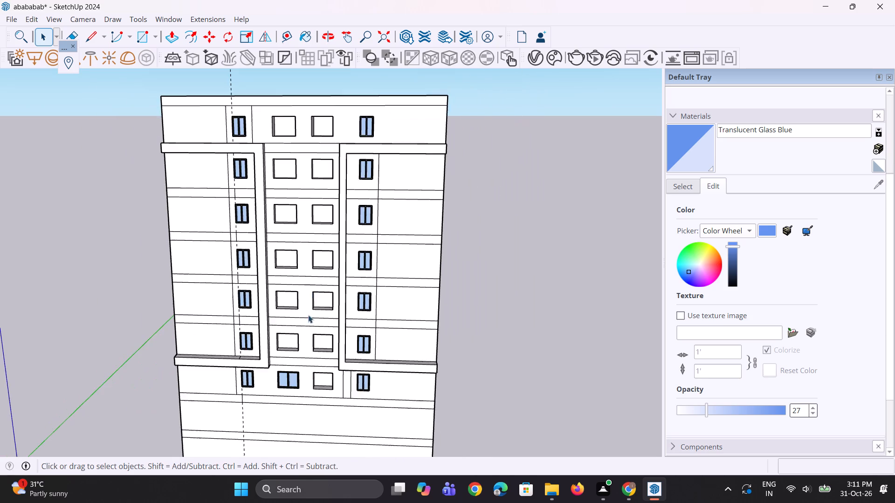
pyautogui.scroll(3, 304, 378)
pyautogui.click(289, 377)
pyautogui.press('Delete')
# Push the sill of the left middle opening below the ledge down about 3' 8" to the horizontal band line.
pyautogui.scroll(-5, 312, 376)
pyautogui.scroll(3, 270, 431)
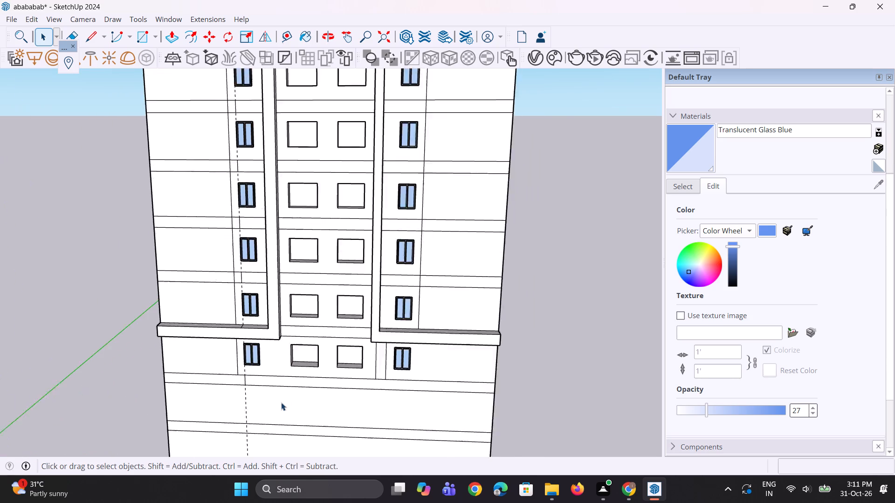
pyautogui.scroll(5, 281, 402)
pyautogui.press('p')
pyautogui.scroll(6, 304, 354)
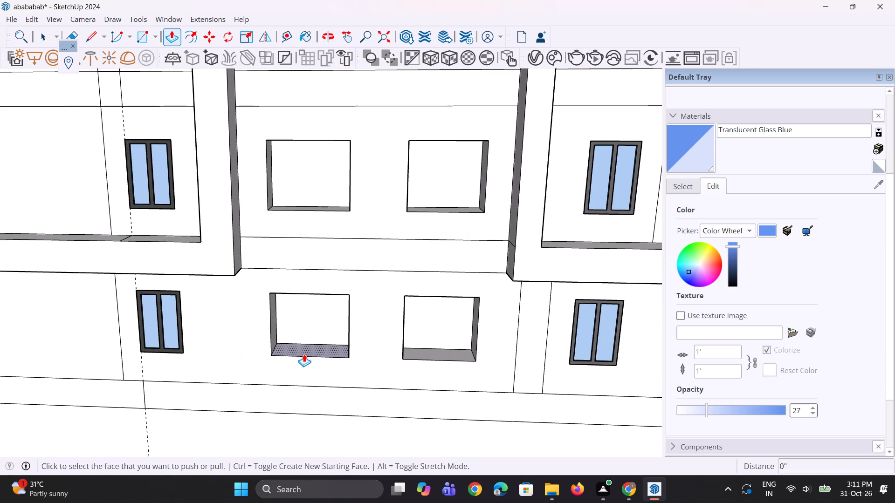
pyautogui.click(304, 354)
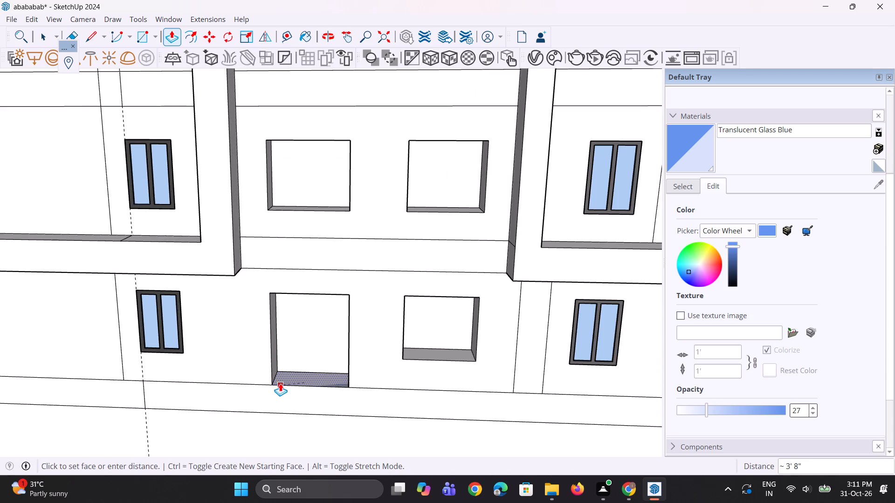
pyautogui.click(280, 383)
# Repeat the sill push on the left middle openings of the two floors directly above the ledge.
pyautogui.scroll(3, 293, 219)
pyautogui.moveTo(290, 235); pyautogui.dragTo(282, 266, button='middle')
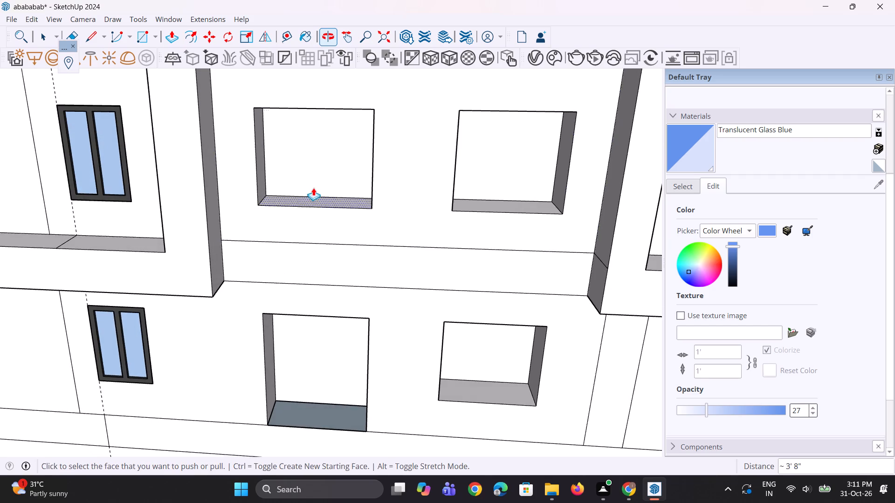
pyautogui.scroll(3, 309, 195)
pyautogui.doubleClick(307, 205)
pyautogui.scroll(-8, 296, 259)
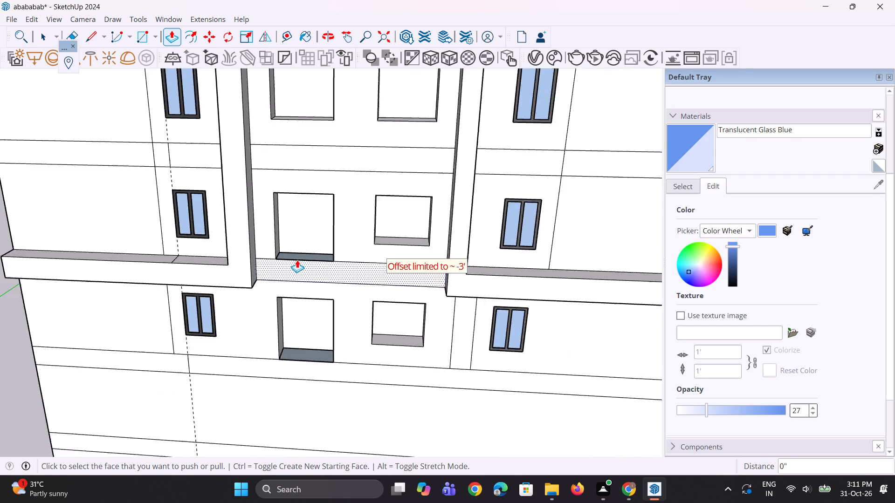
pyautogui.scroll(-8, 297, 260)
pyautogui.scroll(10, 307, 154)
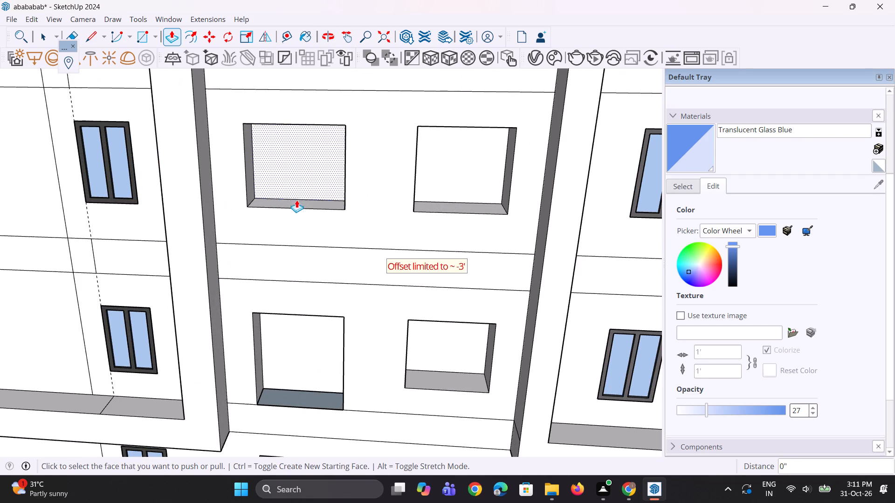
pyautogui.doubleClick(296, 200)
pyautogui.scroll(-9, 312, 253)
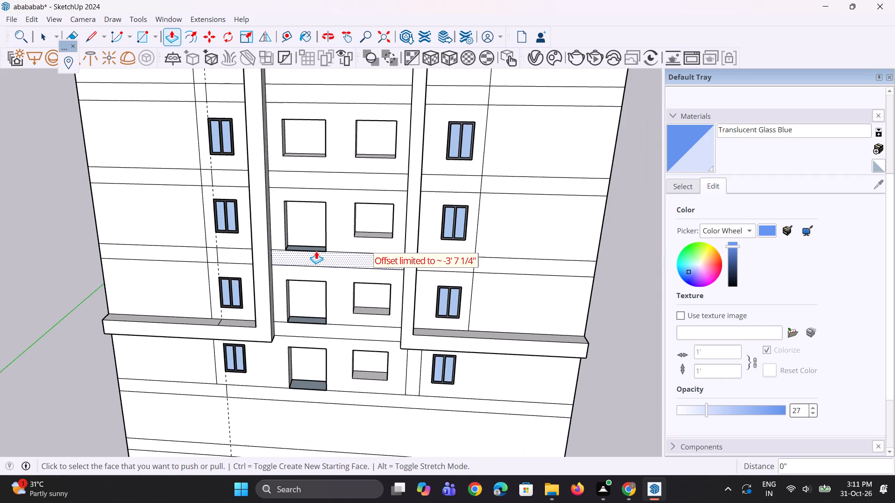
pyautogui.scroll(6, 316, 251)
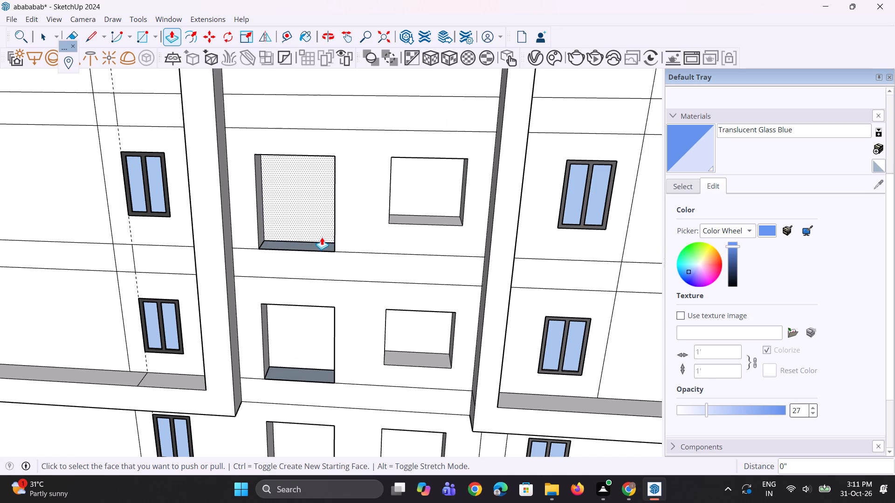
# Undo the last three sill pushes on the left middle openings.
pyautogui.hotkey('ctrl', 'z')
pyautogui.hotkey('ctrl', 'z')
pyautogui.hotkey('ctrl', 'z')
# Push the sill of the lowest left middle opening, below the ledge, down about 2' 11 3/4".
pyautogui.scroll(-3, 319, 215)
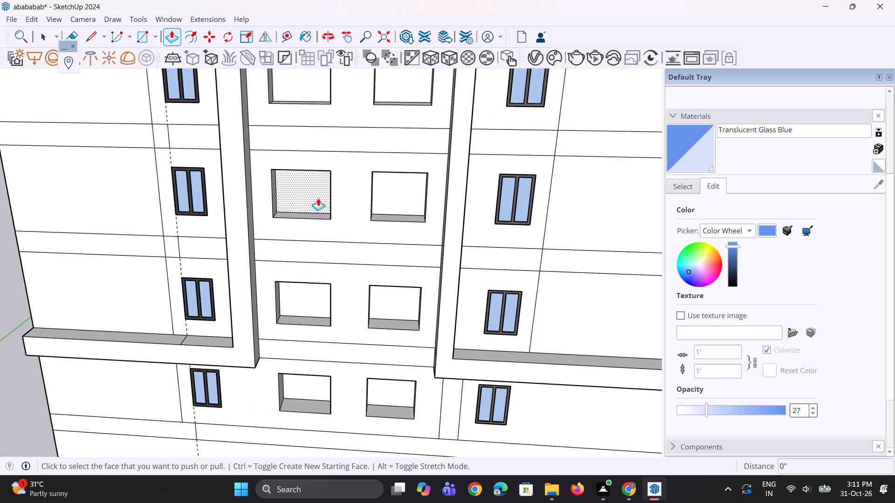
pyautogui.scroll(-4, 318, 198)
pyautogui.scroll(9, 316, 349)
pyautogui.click(321, 341)
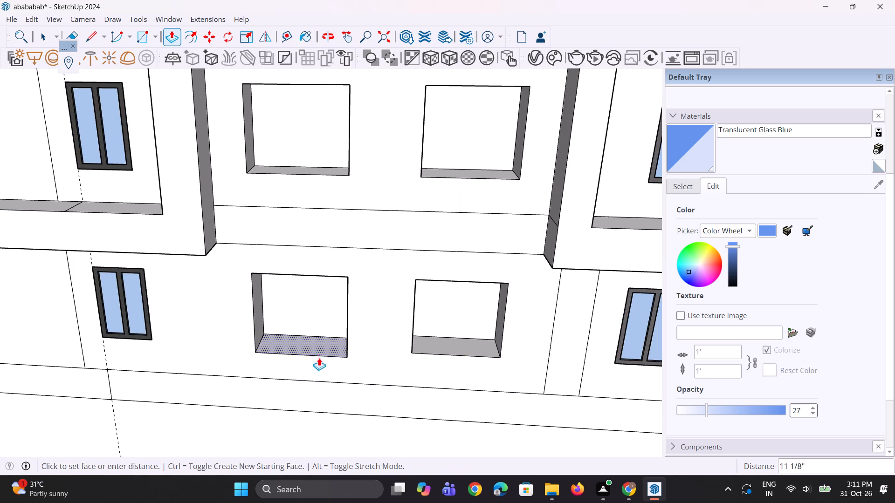
pyautogui.click(319, 367)
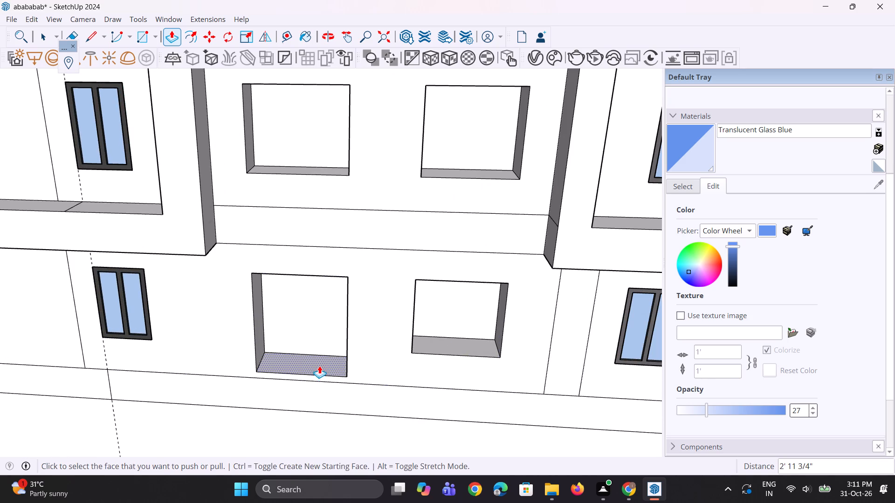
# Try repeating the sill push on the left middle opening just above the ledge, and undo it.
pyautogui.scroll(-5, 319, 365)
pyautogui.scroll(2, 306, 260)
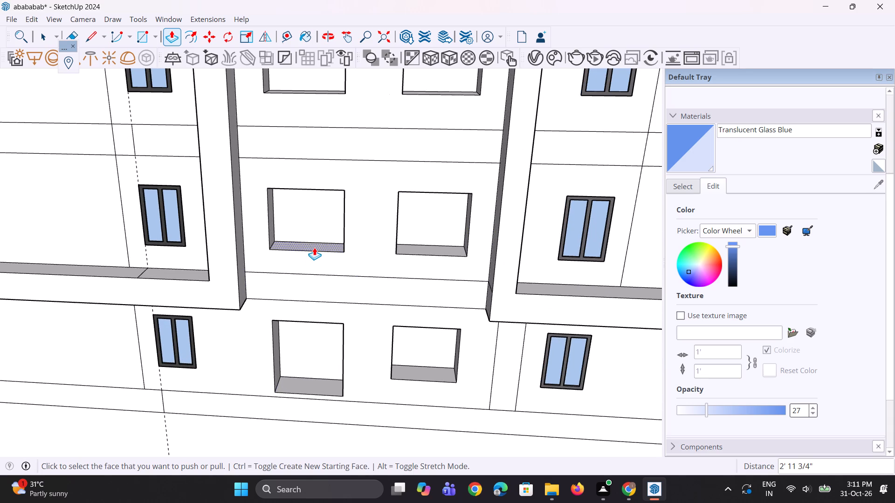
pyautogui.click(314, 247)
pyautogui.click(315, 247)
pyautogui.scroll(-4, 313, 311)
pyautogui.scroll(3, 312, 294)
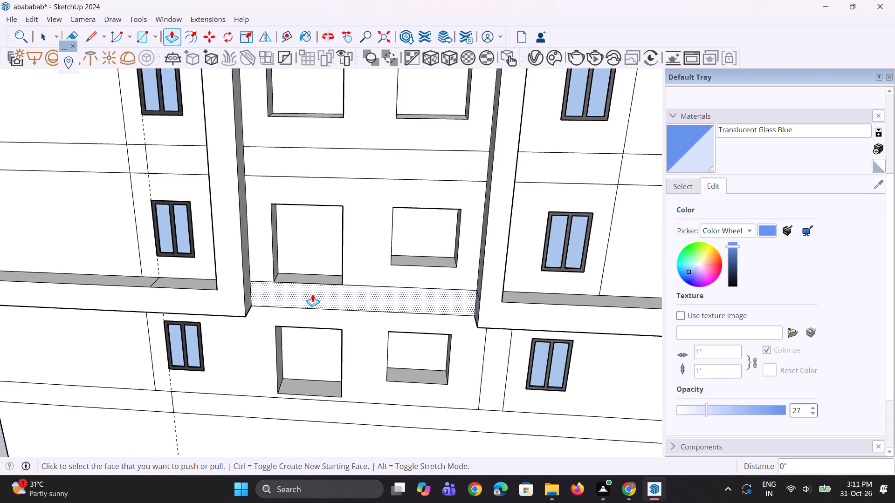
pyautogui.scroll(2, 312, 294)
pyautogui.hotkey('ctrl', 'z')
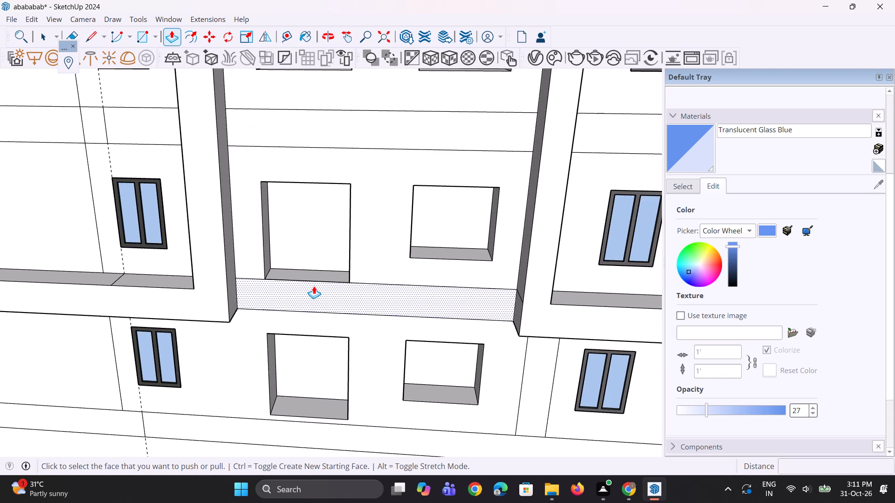
# Lower the sill of the left middle opening just above the ledge by repeating the last push distance.
pyautogui.scroll(2, 322, 261)
pyautogui.scroll(-5, 322, 261)
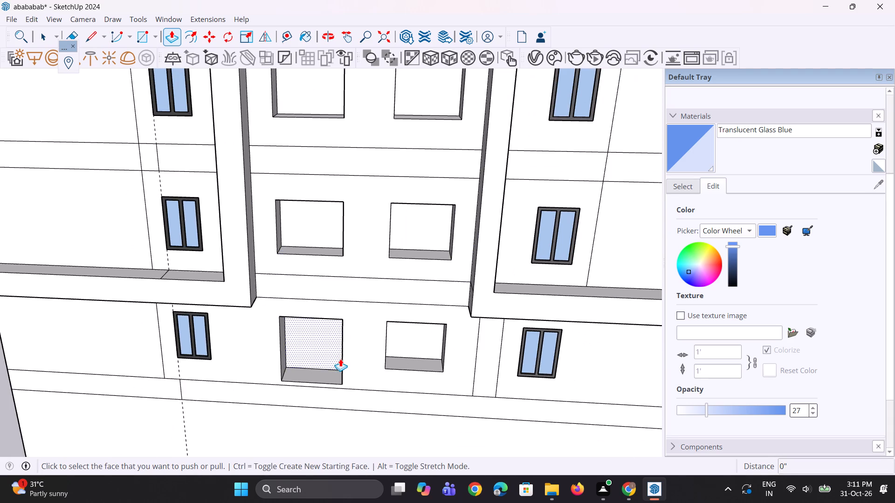
pyautogui.moveTo(340, 358); pyautogui.dragTo(342, 326, button='middle')
pyautogui.scroll(3, 326, 260)
pyautogui.scroll(5, 335, 218)
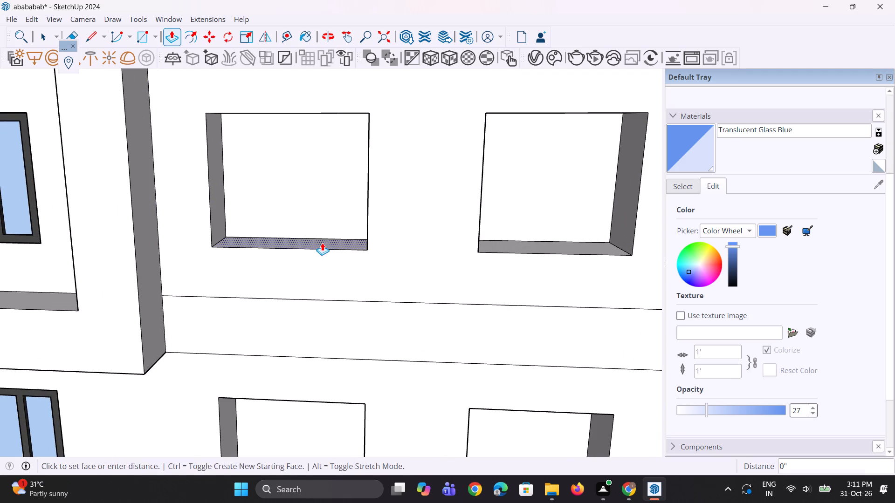
pyautogui.doubleClick(322, 243)
# Repeat the same sill push on the left middle opening in the third row from the bottom.
pyautogui.scroll(-7, 322, 243)
pyautogui.moveTo(308, 280); pyautogui.dragTo(340, 200, button='middle')
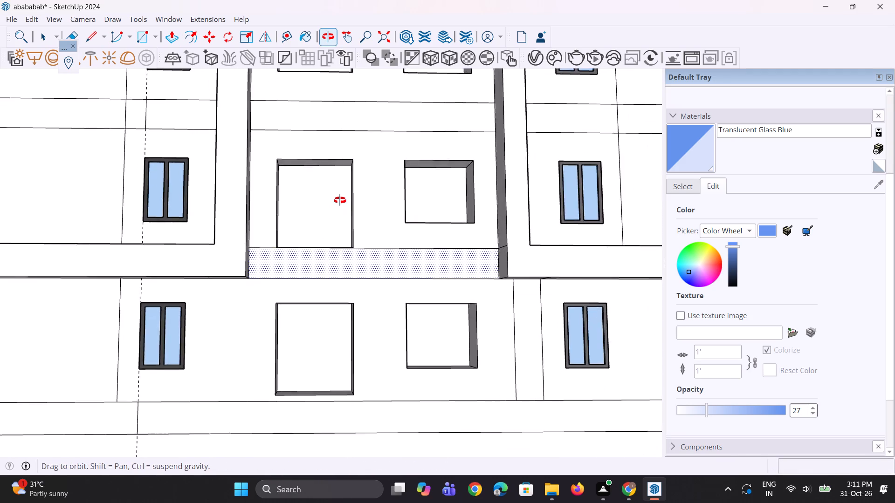
pyautogui.moveTo(340, 200); pyautogui.dragTo(324, 278, button='middle')
pyautogui.scroll(-3, 324, 278)
pyautogui.scroll(4, 307, 280)
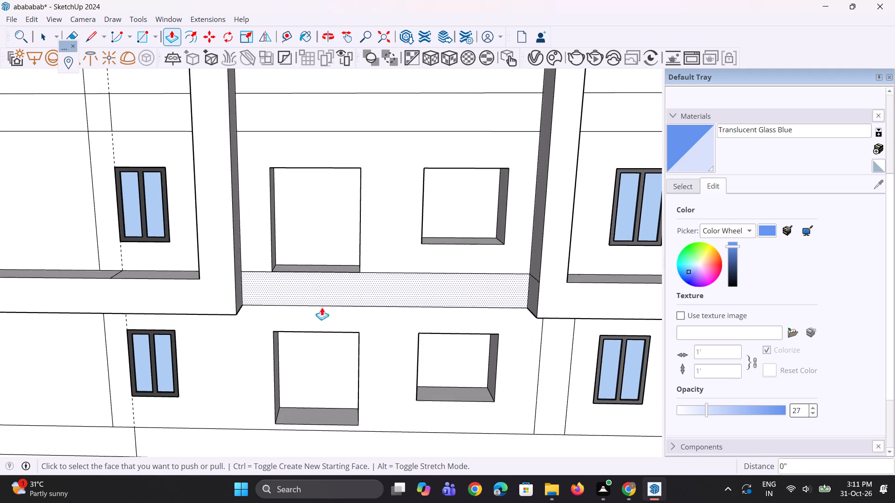
pyautogui.scroll(-6, 323, 360)
pyautogui.moveTo(328, 260); pyautogui.dragTo(318, 310, button='middle')
pyautogui.scroll(3, 324, 204)
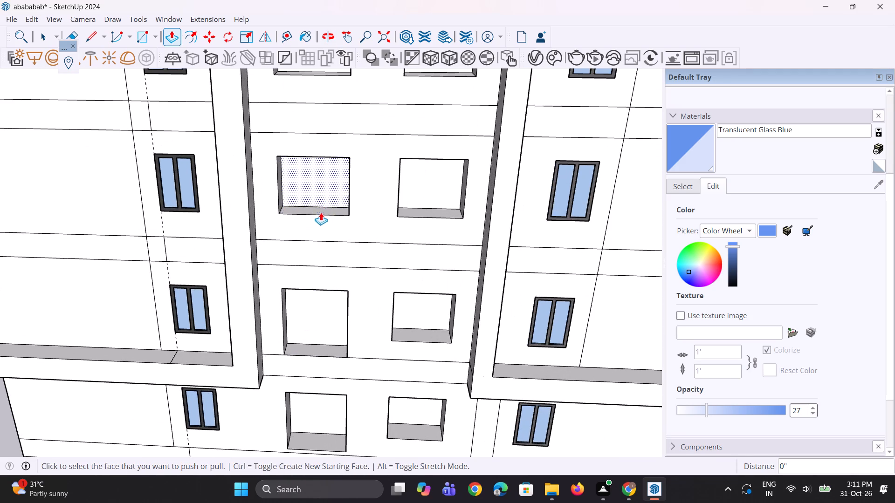
pyautogui.doubleClick(320, 213)
# Repeat the same sill push on the left middle openings in the fourth and fifth rows from the bottom.
pyautogui.scroll(-5, 339, 219)
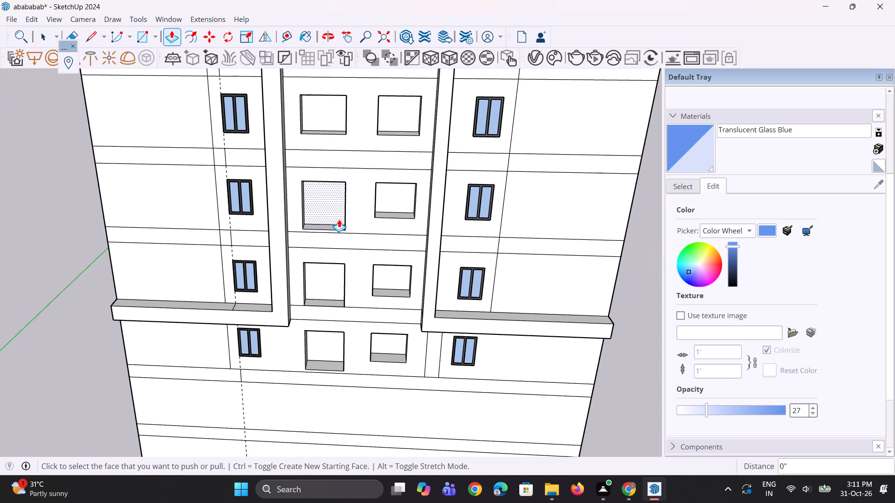
pyautogui.moveTo(338, 223); pyautogui.dragTo(330, 265, button='middle')
pyautogui.scroll(6, 339, 144)
pyautogui.doubleClick(333, 142)
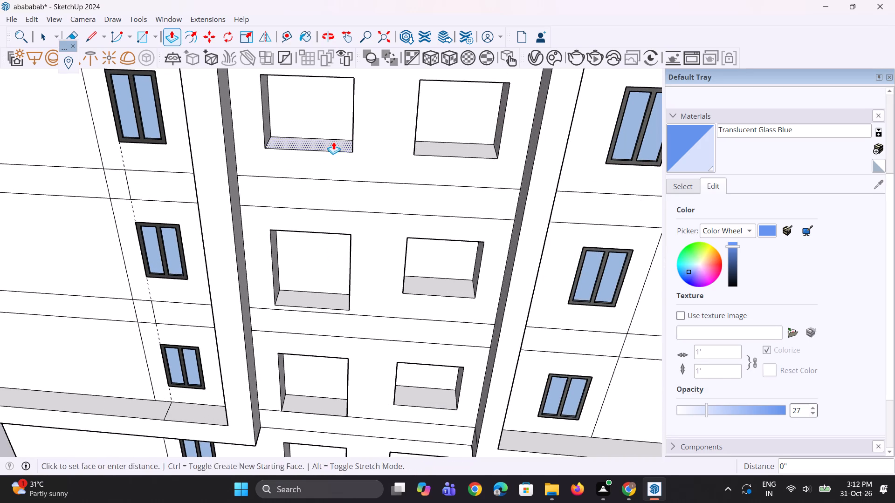
pyautogui.scroll(-10, 348, 230)
pyautogui.scroll(2, 338, 132)
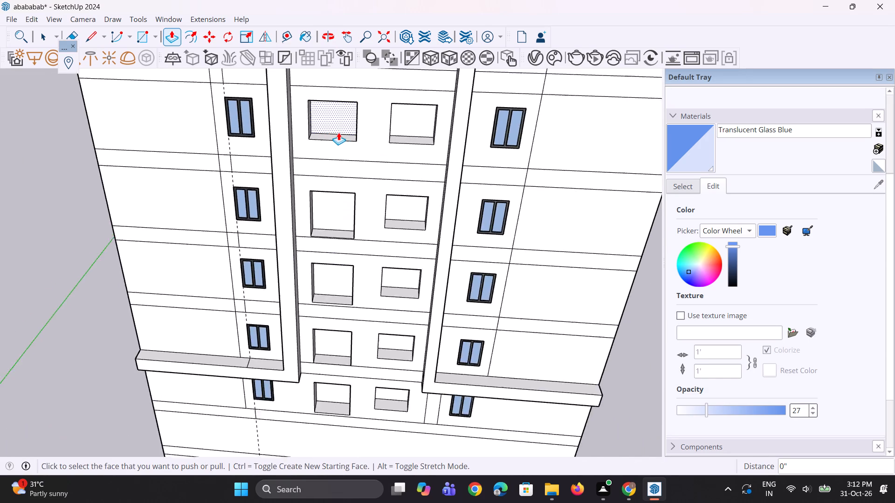
pyautogui.scroll(8, 338, 132)
pyautogui.doubleClick(338, 143)
# Repeat the same sill push on the left middle openings of the second floor from the top and the top floor.
pyautogui.scroll(-7, 336, 220)
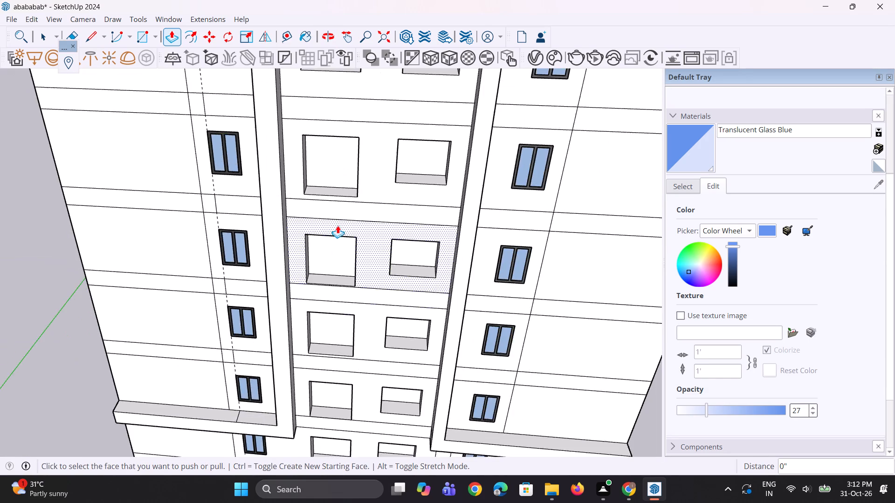
pyautogui.scroll(-7, 337, 225)
pyautogui.scroll(9, 337, 169)
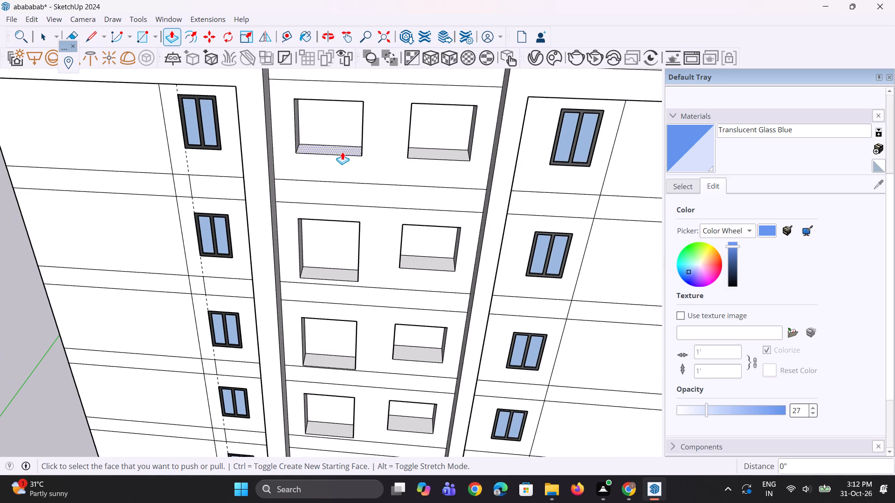
pyautogui.doubleClick(342, 152)
pyautogui.scroll(-10, 338, 272)
pyautogui.scroll(4, 337, 177)
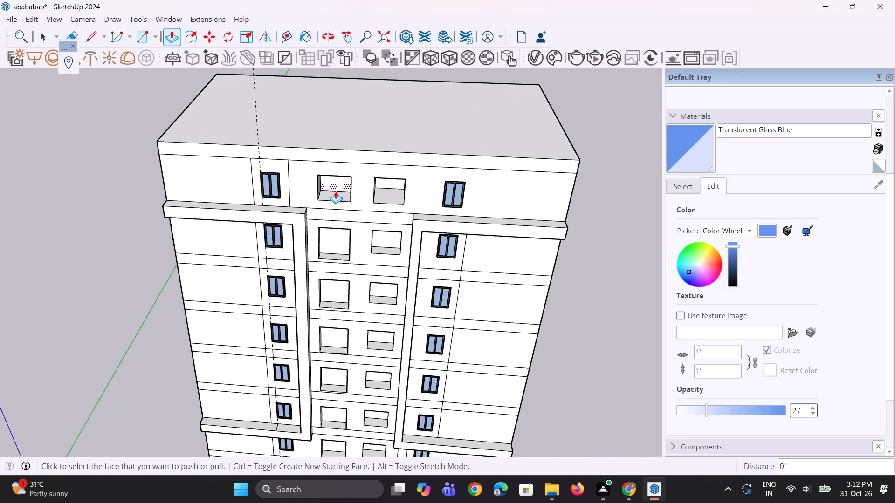
pyautogui.scroll(4, 336, 191)
pyautogui.doubleClick(336, 199)
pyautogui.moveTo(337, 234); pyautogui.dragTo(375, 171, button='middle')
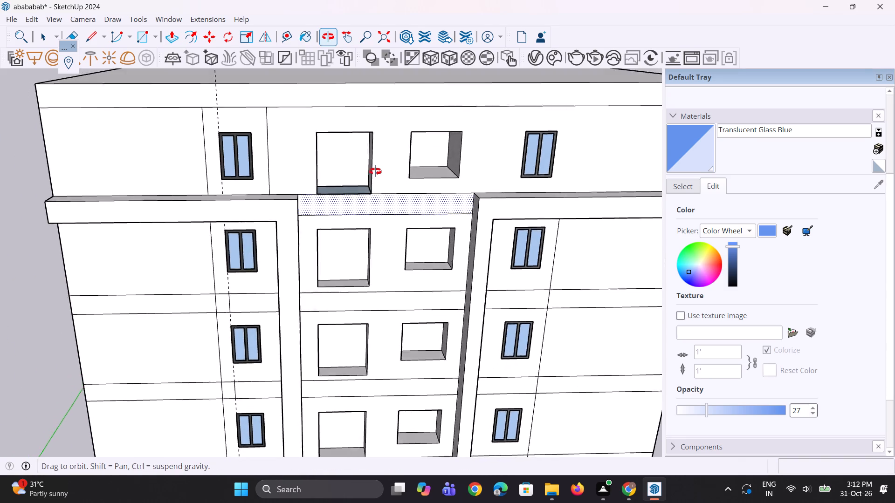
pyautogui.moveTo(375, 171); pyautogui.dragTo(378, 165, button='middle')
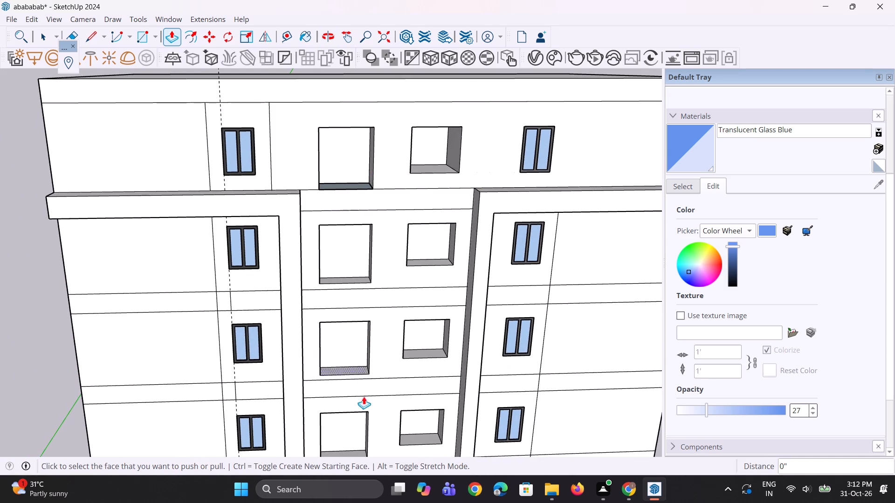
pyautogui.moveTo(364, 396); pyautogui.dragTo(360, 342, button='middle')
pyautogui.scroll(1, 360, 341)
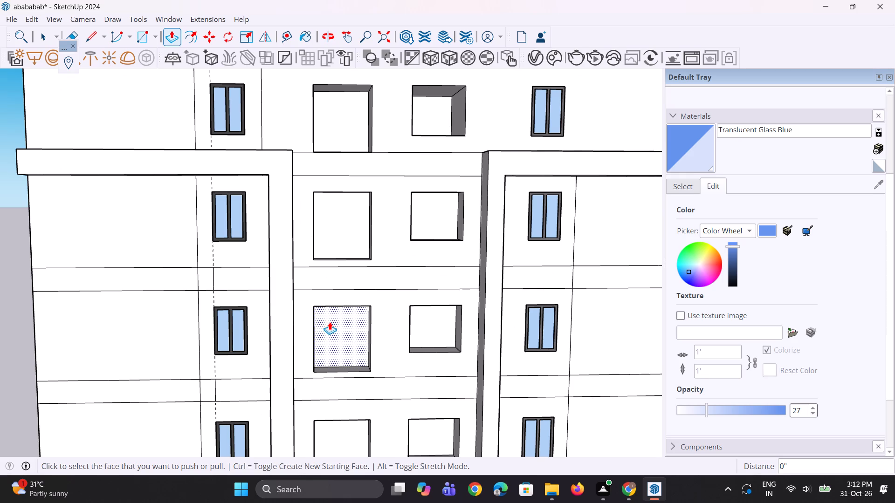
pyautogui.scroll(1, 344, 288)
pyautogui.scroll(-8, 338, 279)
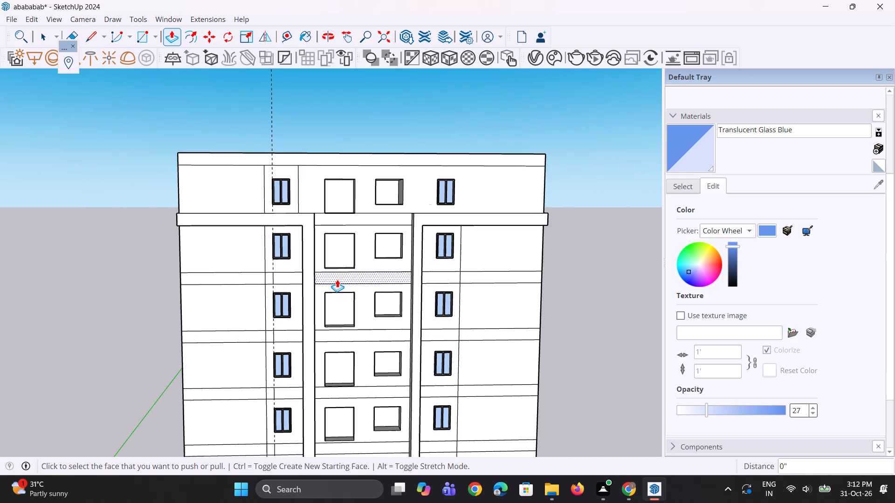
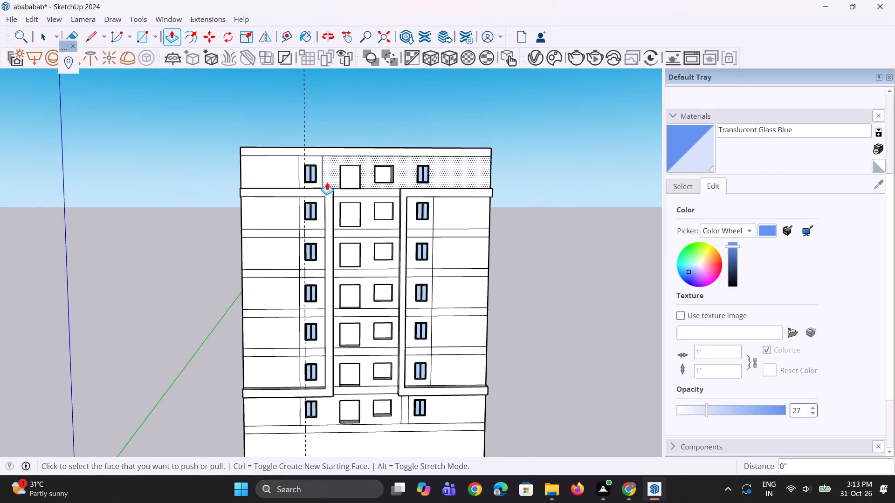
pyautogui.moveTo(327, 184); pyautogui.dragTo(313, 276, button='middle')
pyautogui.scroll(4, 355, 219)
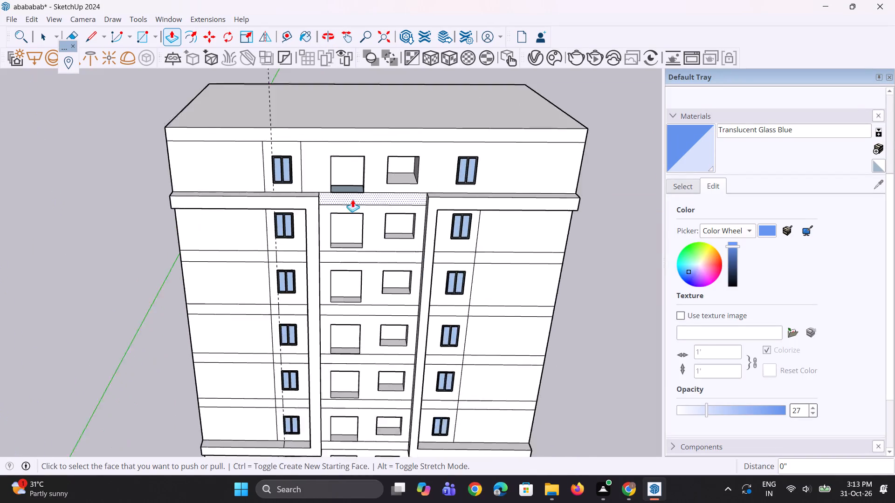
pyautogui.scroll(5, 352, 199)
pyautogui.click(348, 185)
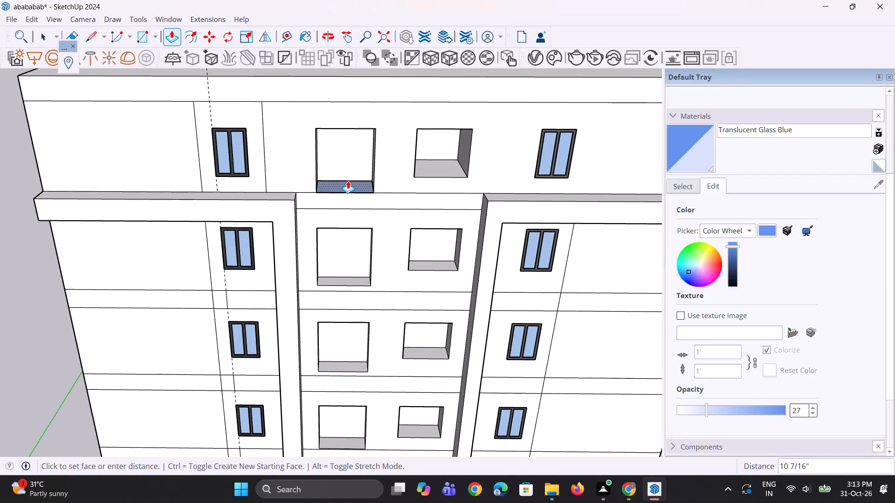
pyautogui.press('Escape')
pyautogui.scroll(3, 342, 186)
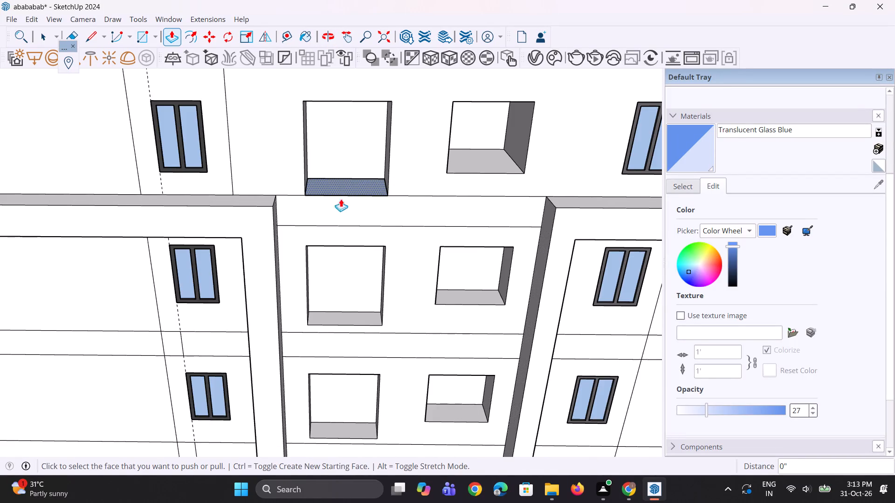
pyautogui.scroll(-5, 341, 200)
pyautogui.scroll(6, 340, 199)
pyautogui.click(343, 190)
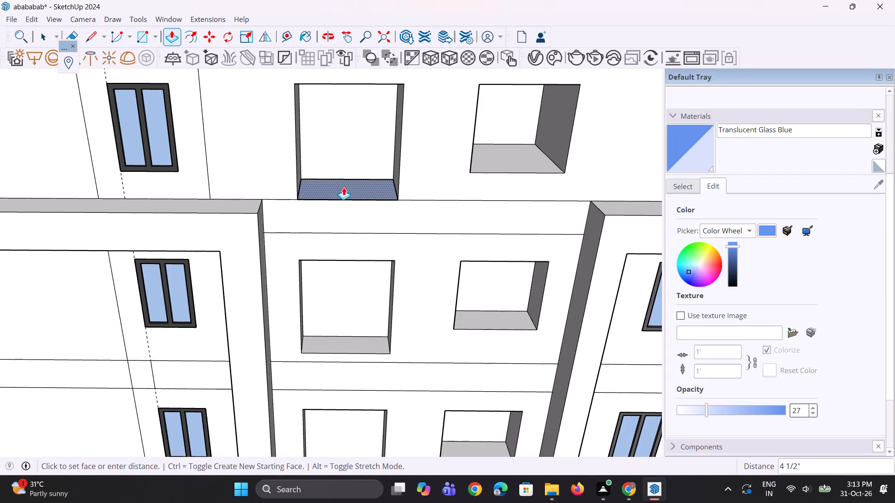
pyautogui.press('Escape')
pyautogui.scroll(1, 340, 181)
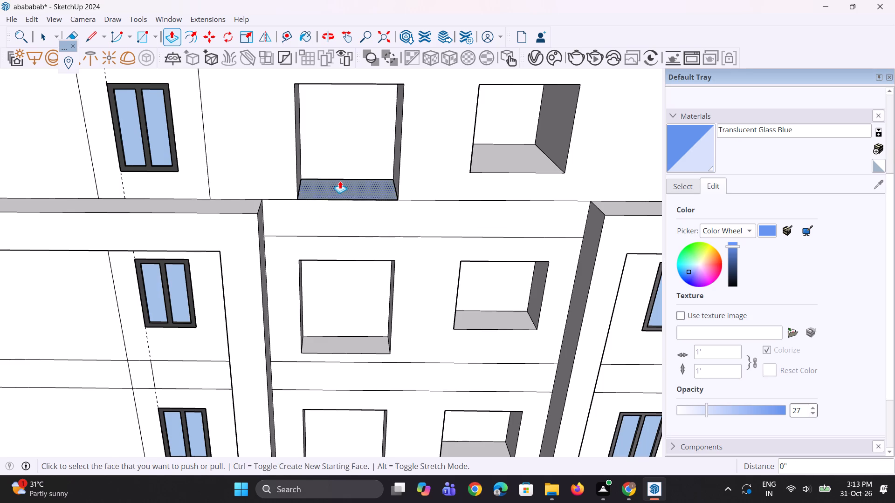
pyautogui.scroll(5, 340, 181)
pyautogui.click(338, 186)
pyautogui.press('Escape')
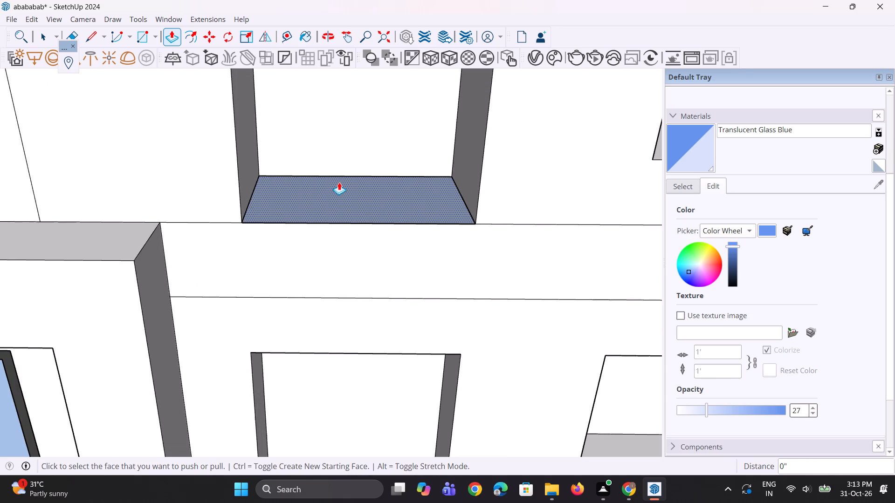
# Undo the last lowering of the sill in the top floor's taller central opening.
pyautogui.hotkey('ctrl', 'z')
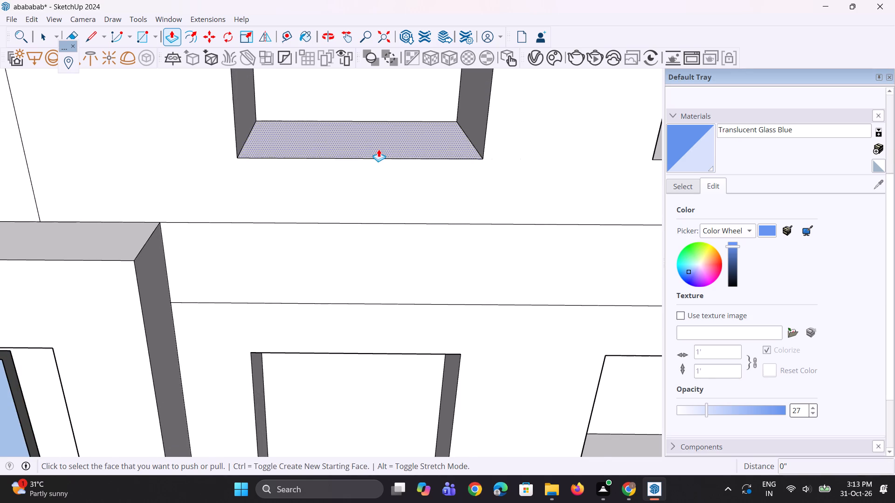
# Lower the sill face of the top floor's taller central opening with repeated Push/Pull moves, ending with one of about 6 15/16".
pyautogui.scroll(2, 379, 149)
pyautogui.click(379, 149)
pyautogui.click(379, 149)
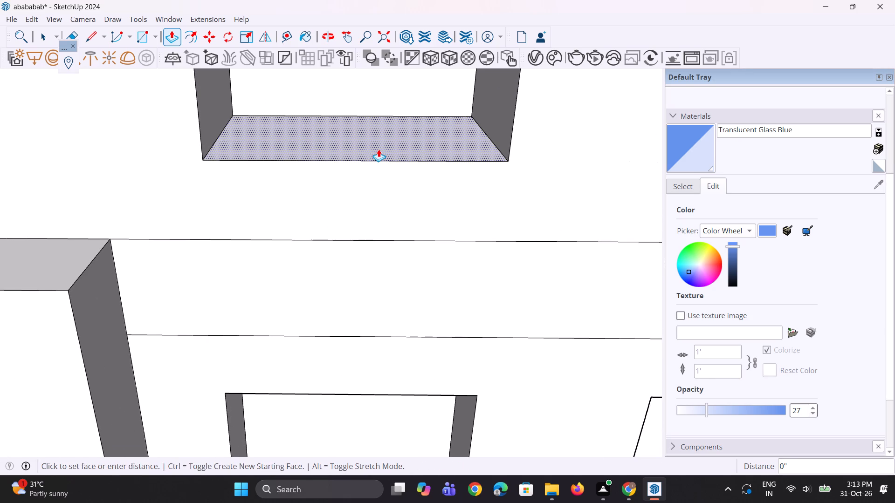
pyautogui.doubleClick(379, 149)
pyautogui.doubleClick(379, 149)
pyautogui.tripleClick(379, 149)
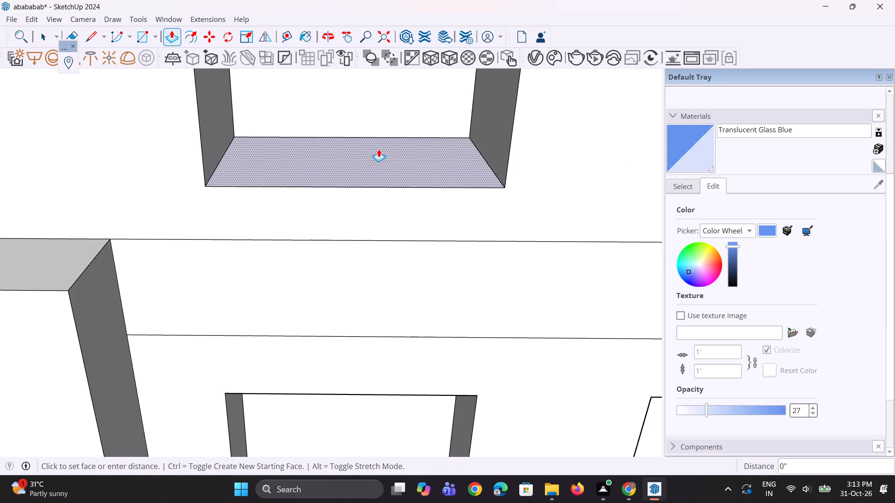
pyautogui.tripleClick(379, 149)
pyautogui.tripleClick(379, 149)
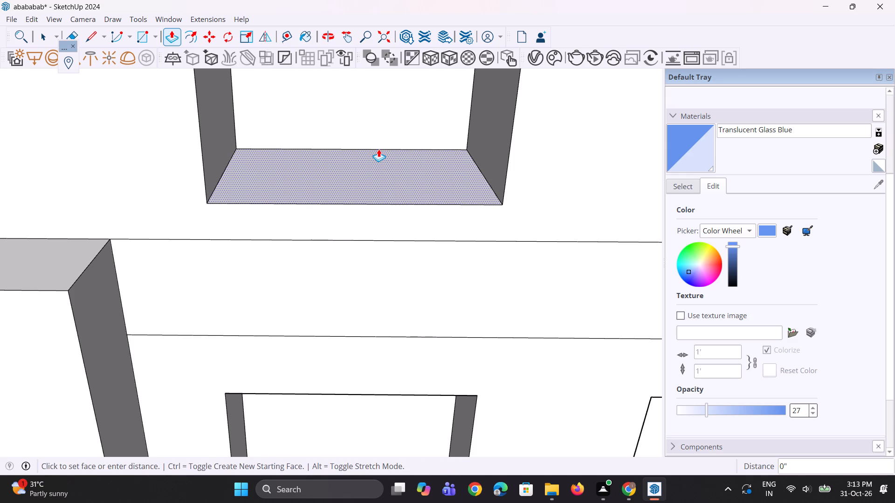
pyautogui.hotkey('ctrl', 'z')
pyautogui.click(358, 174)
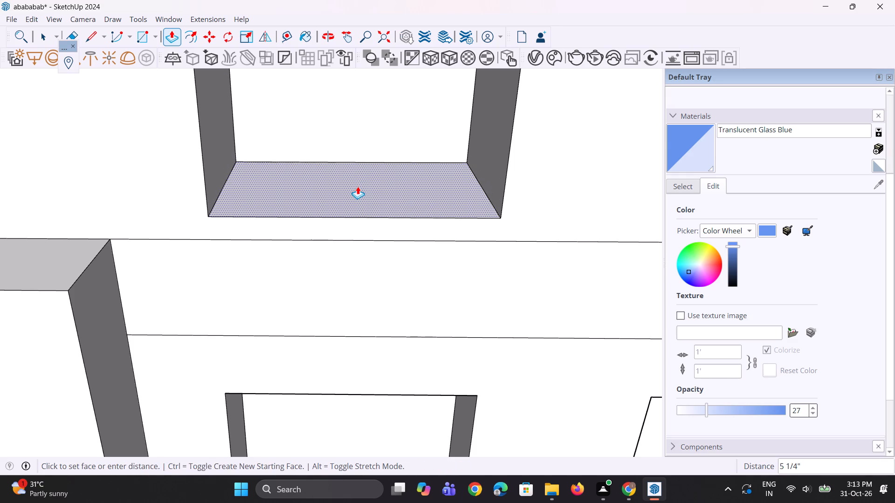
pyautogui.click(358, 190)
# Push the head face of the top floor's taller central opening upward by about 5 1/8".
pyautogui.scroll(-5, 363, 324)
pyautogui.scroll(-3, 392, 281)
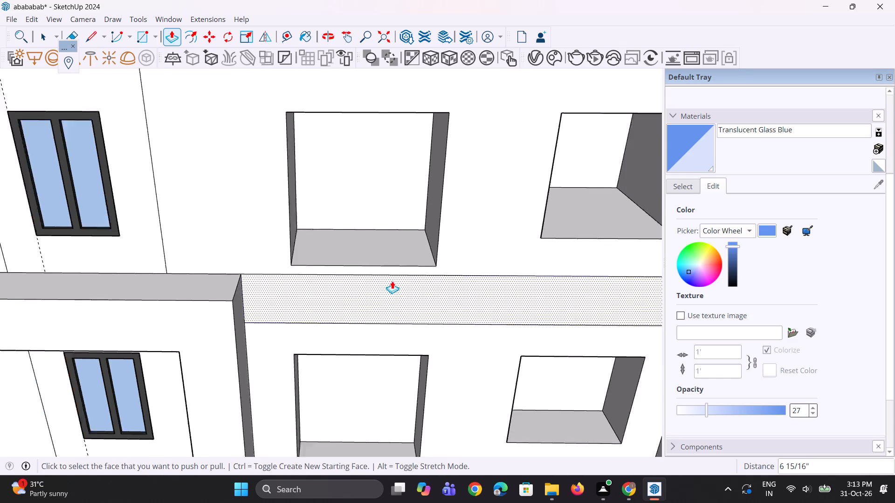
pyautogui.moveTo(393, 270); pyautogui.dragTo(402, 146, button='middle')
pyautogui.scroll(2, 401, 129)
pyautogui.click(400, 123)
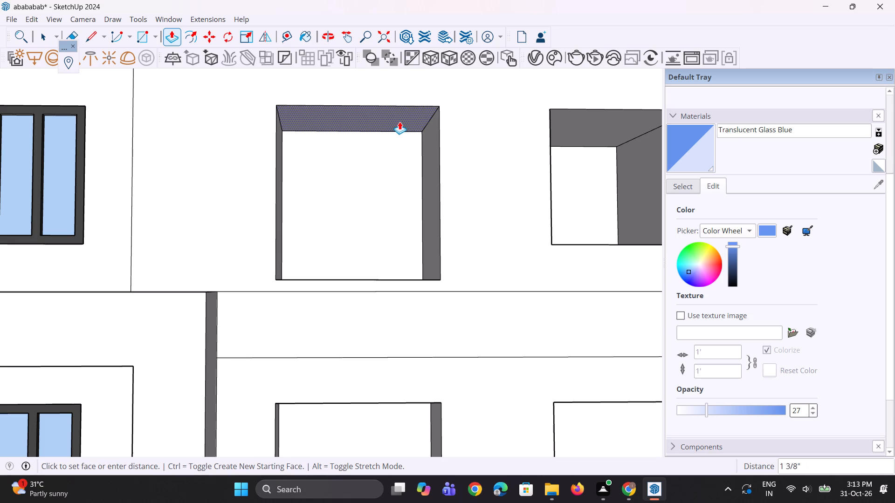
pyautogui.click(399, 116)
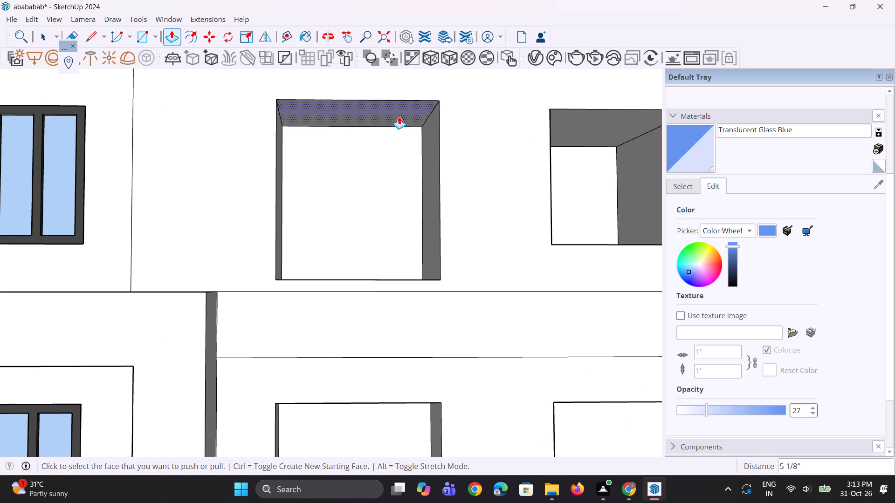
# Pull the recessed back faces of the taller central openings on the top three floors forward, flush with the facade.
pyautogui.scroll(-9, 399, 116)
pyautogui.click(387, 133)
pyautogui.click(434, 141)
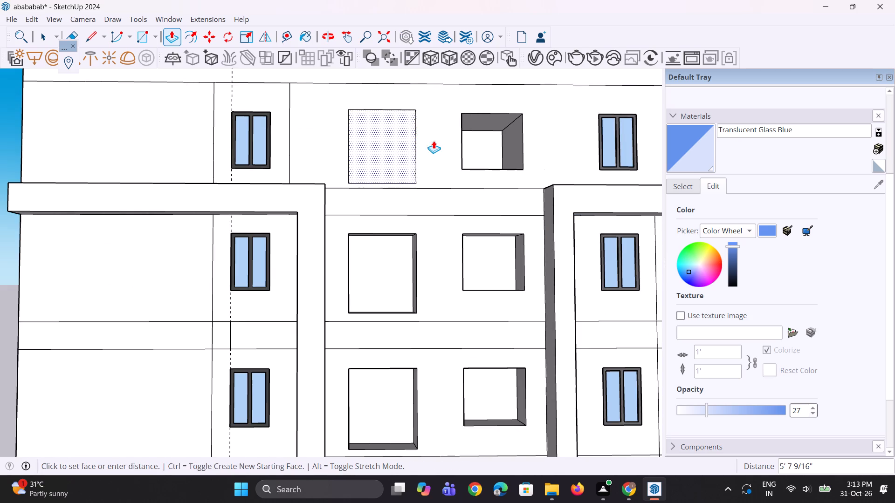
pyautogui.doubleClick(387, 272)
pyautogui.click(394, 267)
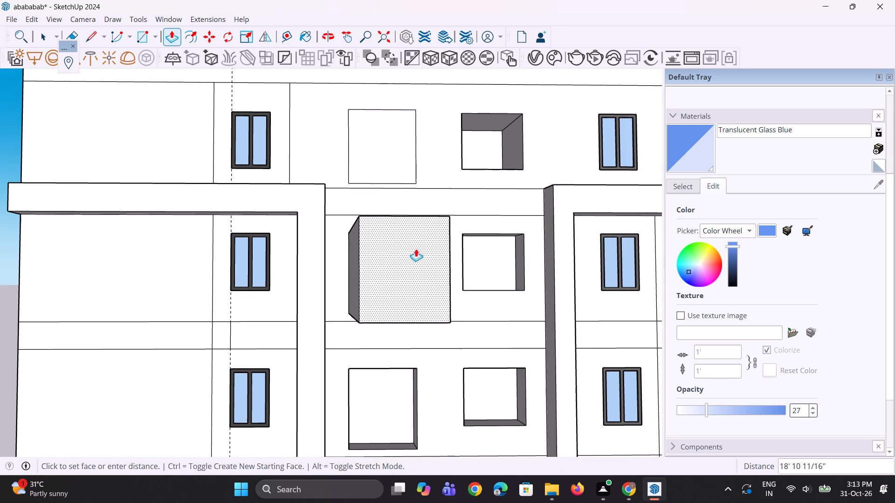
pyautogui.click(341, 223)
pyautogui.scroll(-5, 342, 218)
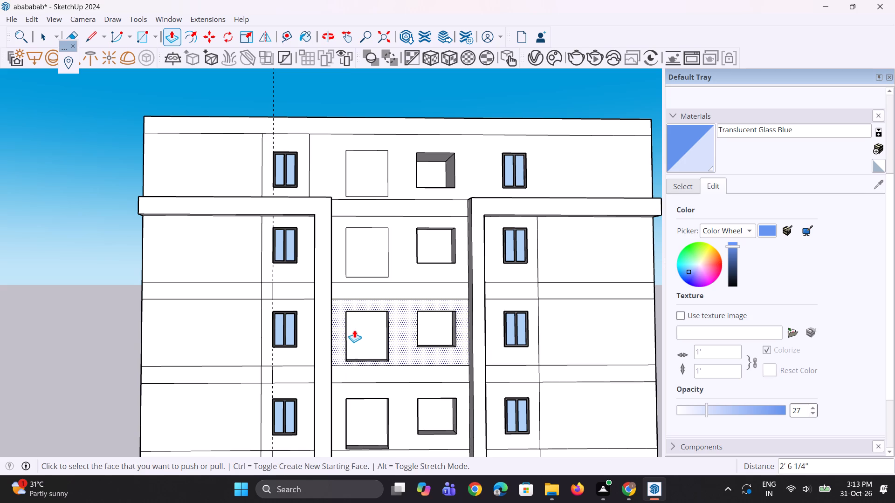
pyautogui.click(356, 330)
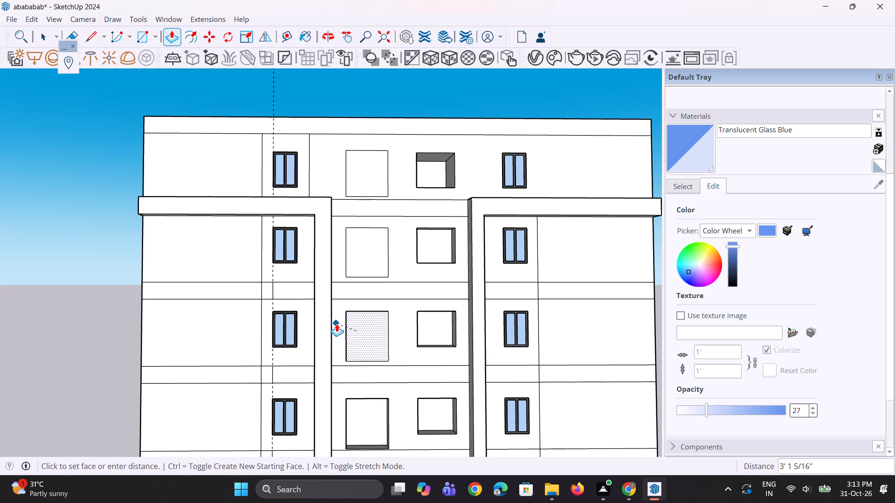
pyautogui.click(337, 324)
# Pull the back faces of the taller central openings on the fourth and fifth rows from the top flush with the facade, about 3' 1 5/16".
pyautogui.scroll(-5, 343, 257)
pyautogui.scroll(3, 345, 381)
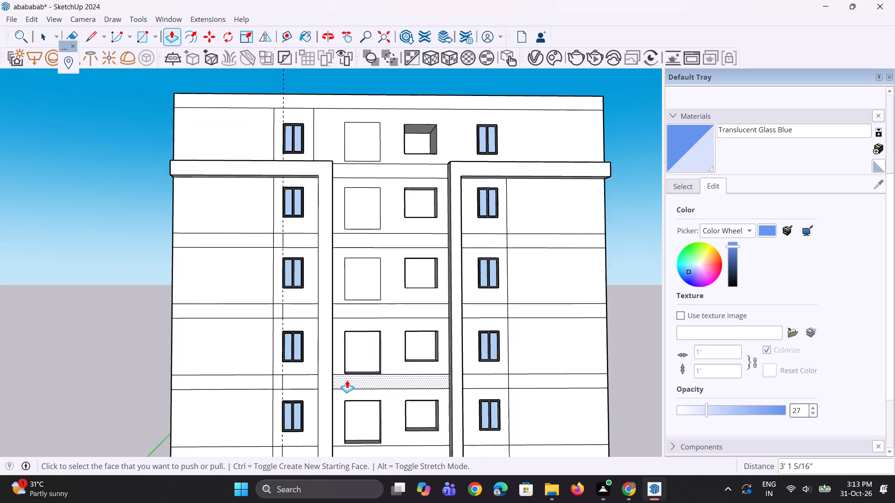
pyautogui.scroll(4, 347, 380)
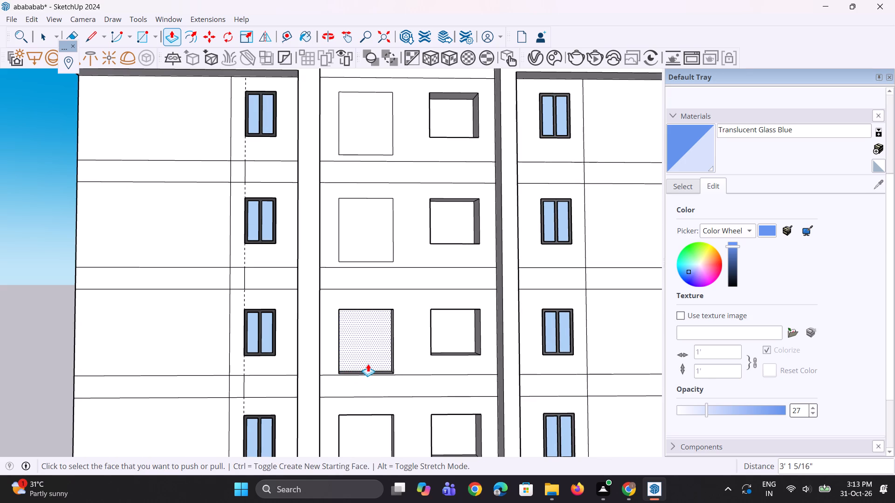
pyautogui.click(373, 349)
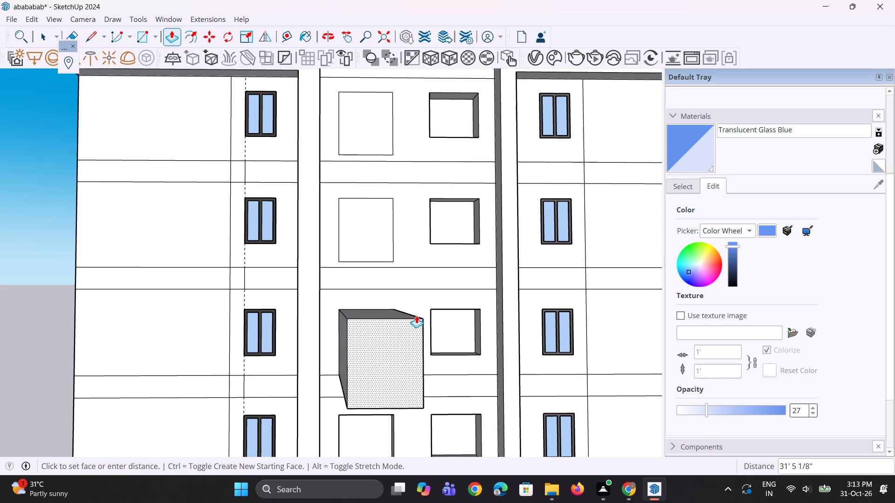
pyautogui.click(420, 308)
pyautogui.scroll(-3, 378, 285)
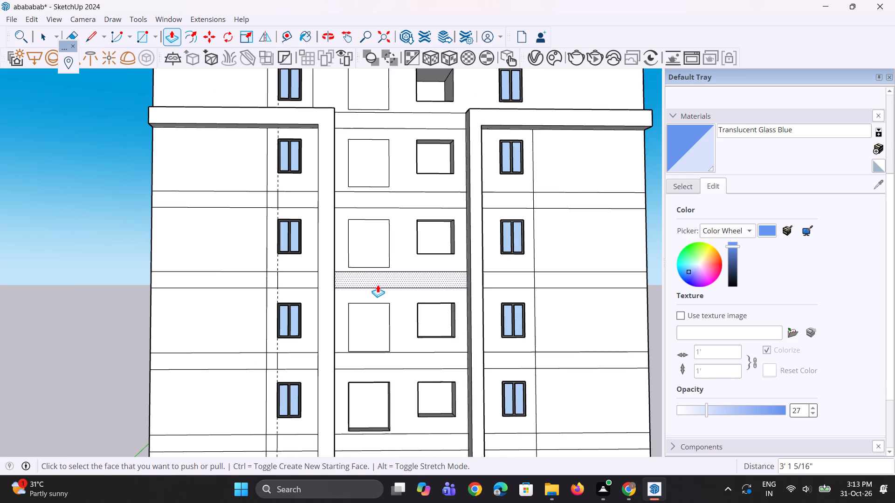
pyautogui.scroll(-3, 378, 284)
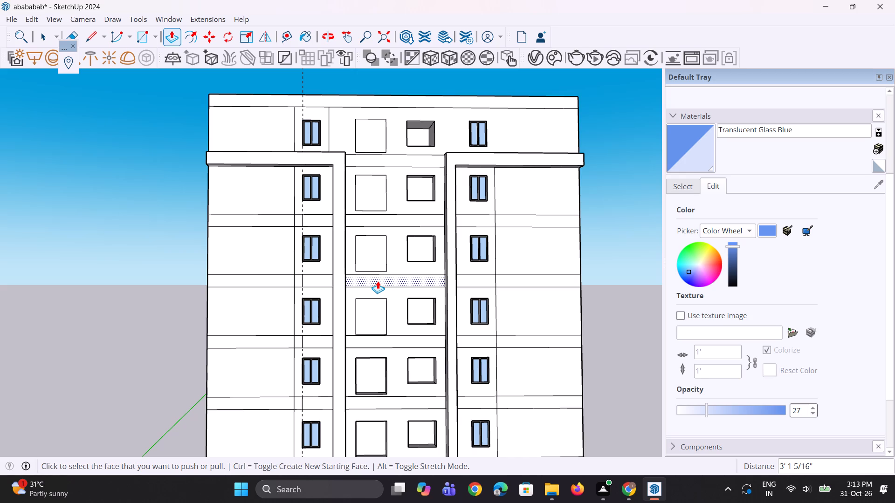
pyautogui.scroll(1, 372, 326)
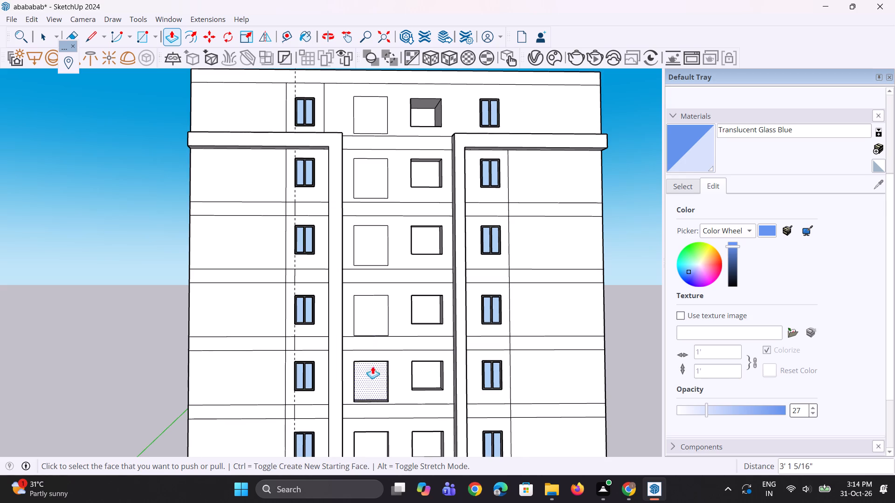
pyautogui.click(373, 380)
pyautogui.click(396, 353)
# Pull the back face of the taller central opening on the sixth row from the top flush with the facade, about 3' 1 5/16".
pyautogui.scroll(2, 383, 313)
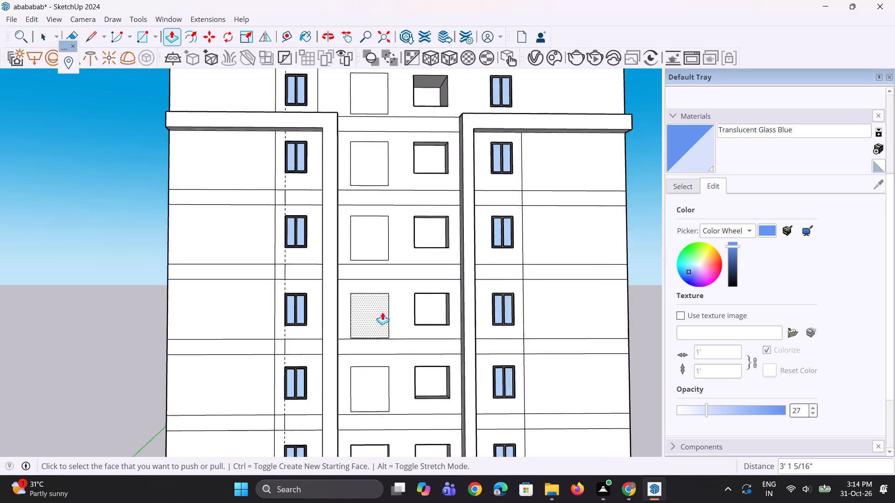
pyautogui.scroll(7, 382, 312)
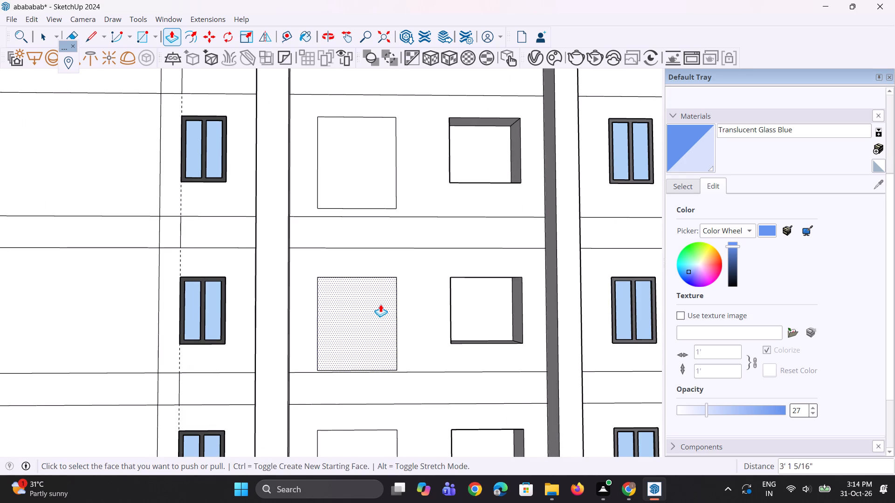
pyautogui.scroll(-5, 372, 285)
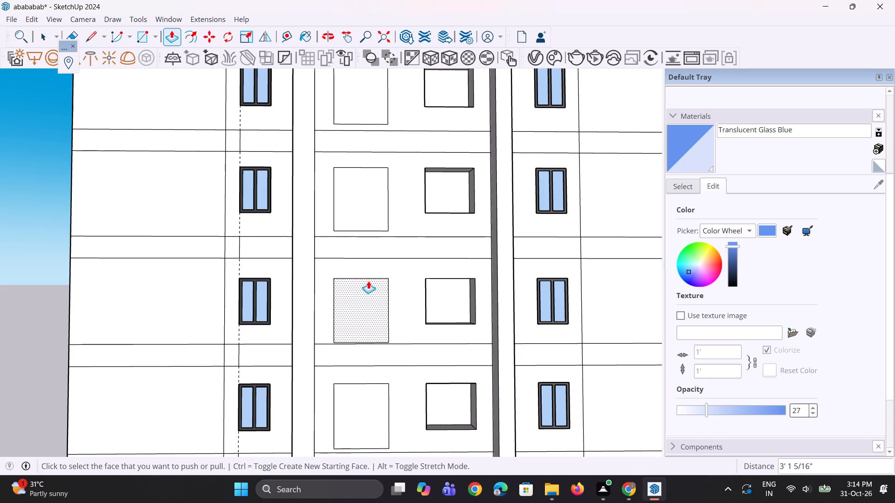
pyautogui.scroll(-6, 353, 250)
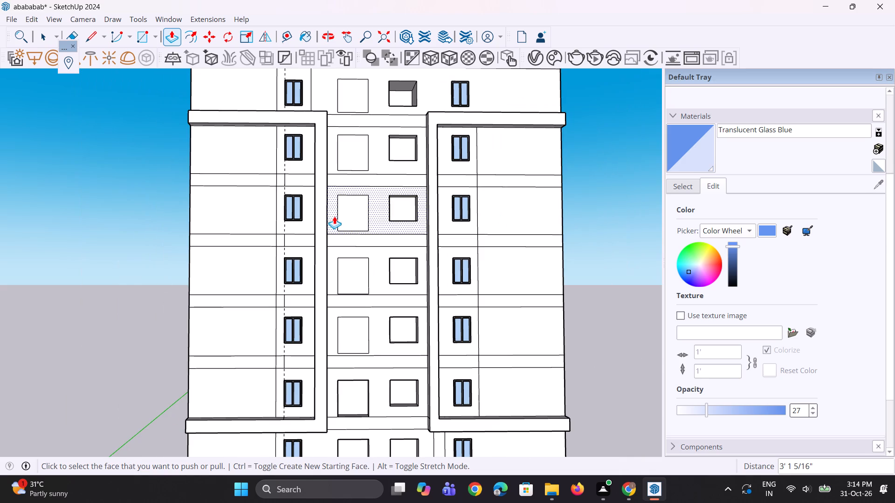
pyautogui.scroll(2, 363, 404)
pyautogui.click(365, 394)
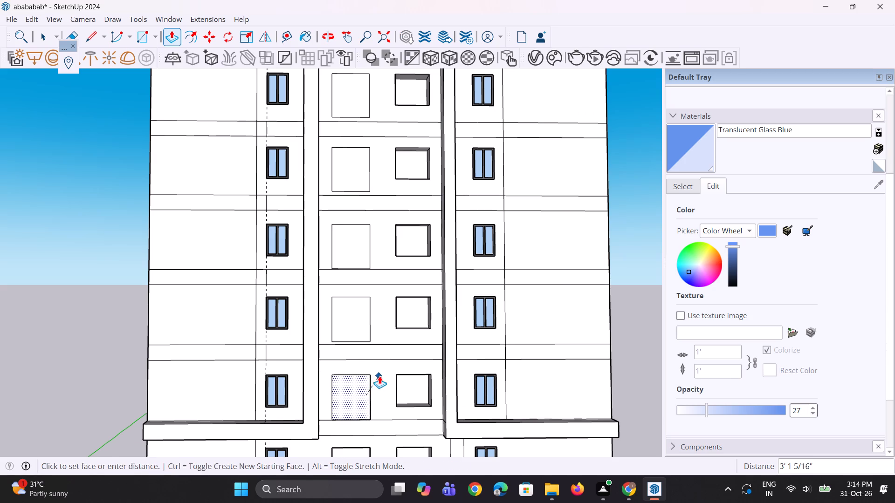
pyautogui.click(379, 376)
# Pull the back face of the lowest taller central opening flush with the facade, about 3' 11 9/16".
pyautogui.scroll(-10, 339, 287)
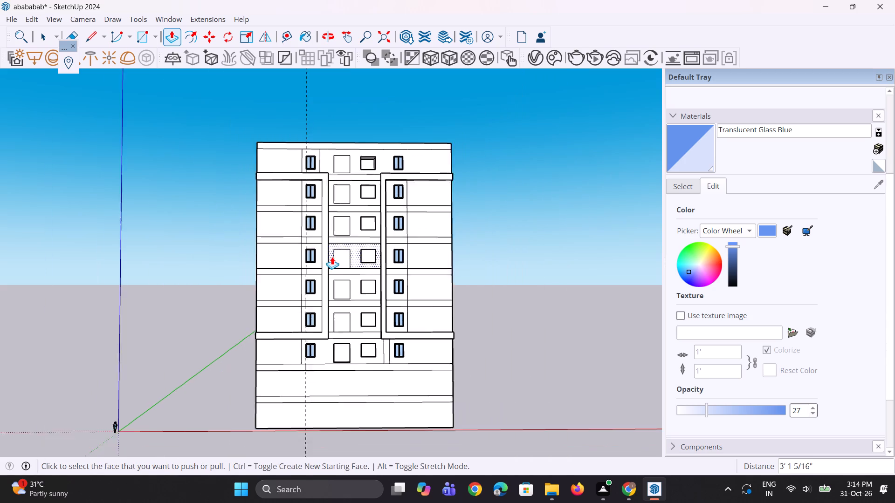
pyautogui.scroll(-3, 332, 257)
pyautogui.scroll(2, 335, 370)
pyautogui.scroll(2, 348, 289)
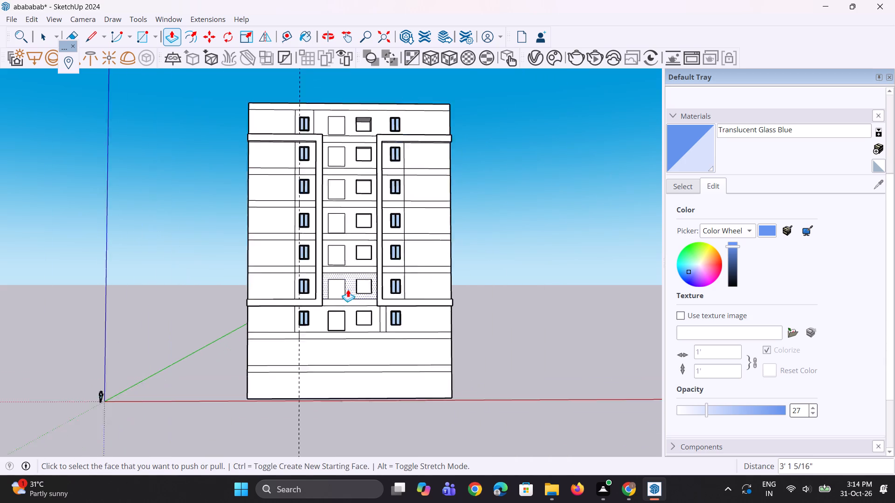
pyautogui.scroll(6, 348, 289)
pyautogui.click(342, 319)
pyautogui.click(352, 316)
# Push the face of the taller central opening on the sixth row from the top back into the wall as a recess.
pyautogui.scroll(2, 341, 288)
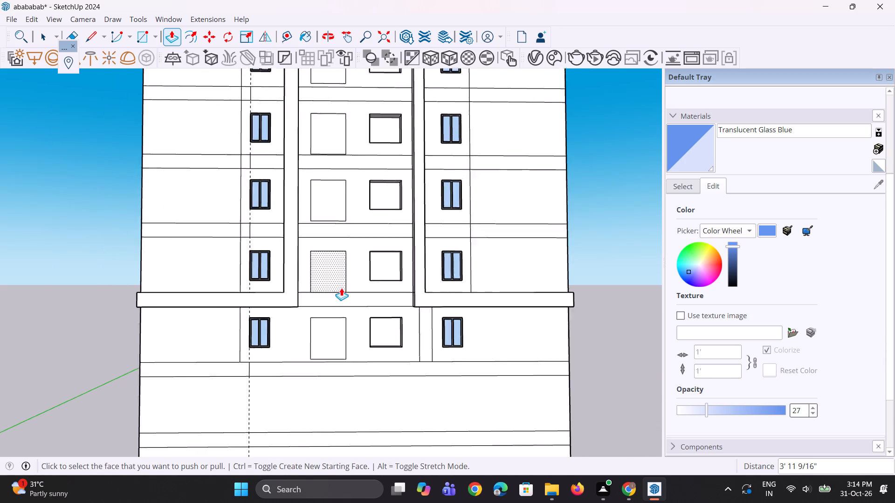
pyautogui.scroll(5, 341, 288)
pyautogui.click(338, 284)
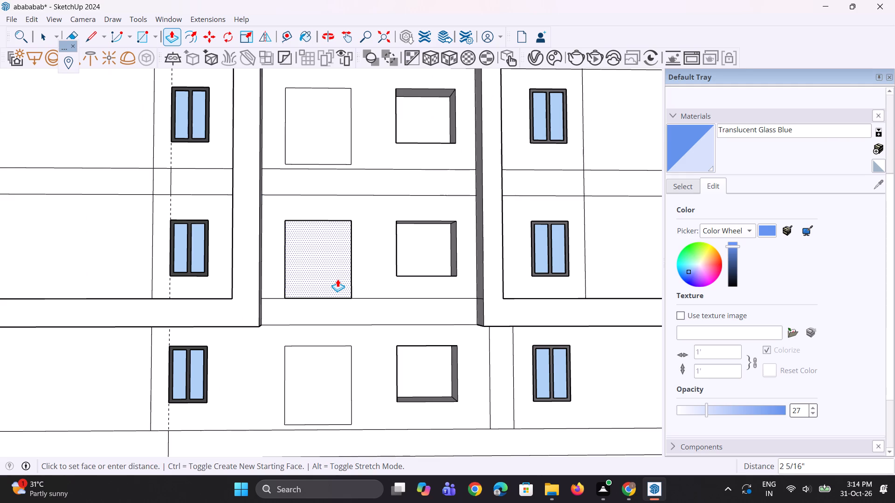
pyautogui.moveTo(335, 282); pyautogui.dragTo(289, 376, button='middle')
pyautogui.scroll(3, 301, 318)
pyautogui.press('Escape')
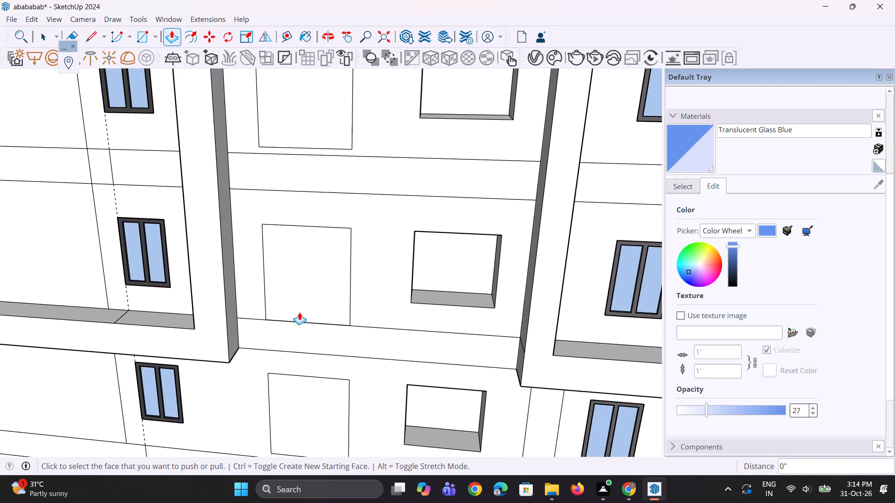
pyautogui.click(300, 304)
pyautogui.click(303, 290)
# Raise the sill of the taller central opening on the sixth row from the top about 5 15/16" and raise its head slightly.
pyautogui.click(291, 311)
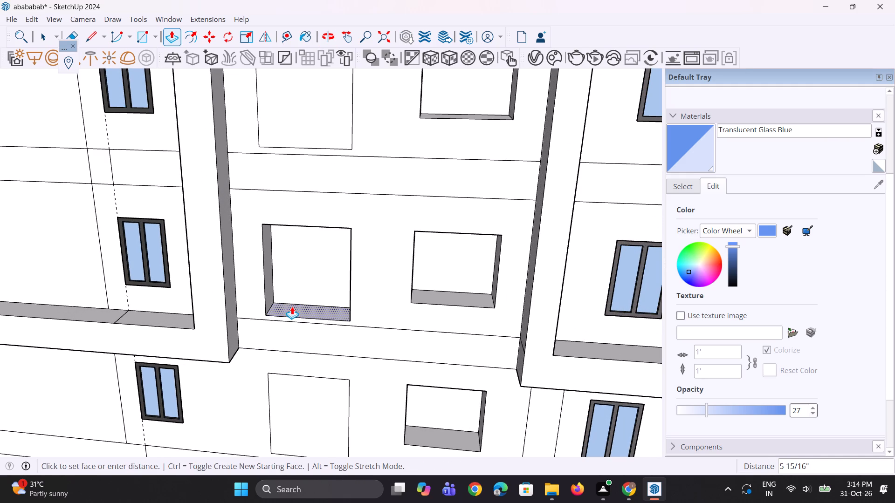
pyautogui.click(292, 306)
pyautogui.moveTo(305, 275); pyautogui.dragTo(337, 193, button='middle')
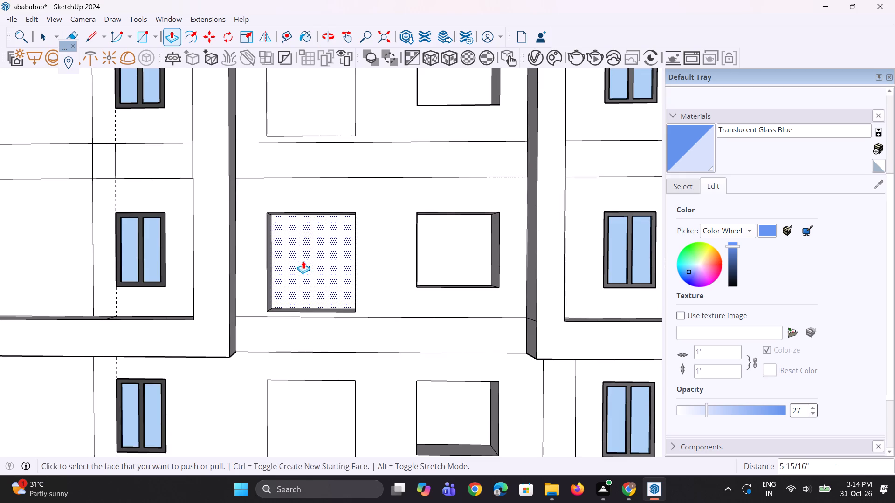
pyautogui.moveTo(303, 261); pyautogui.dragTo(323, 171, button='middle')
pyautogui.scroll(2, 323, 167)
pyautogui.click(327, 197)
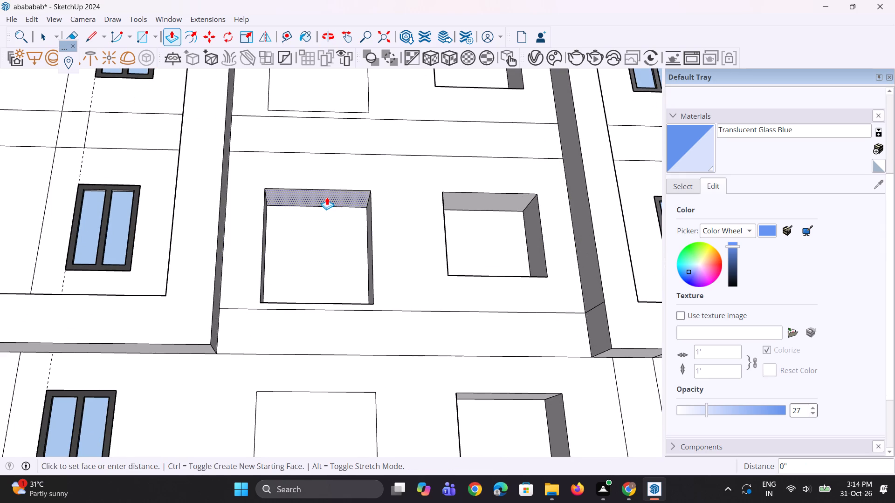
pyautogui.click(328, 192)
# Pull the back face of the same sixth-row opening flush with the facade, about 3' 4 5/16".
pyautogui.click(322, 216)
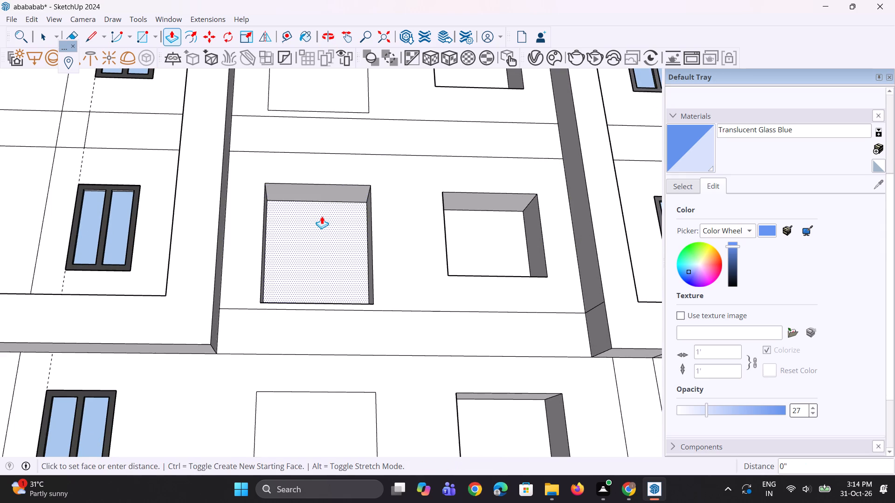
pyautogui.click(391, 202)
# Copy the face of the lowest taller central opening into the empty space beside the building, level with its row.
pyautogui.scroll(-8, 370, 199)
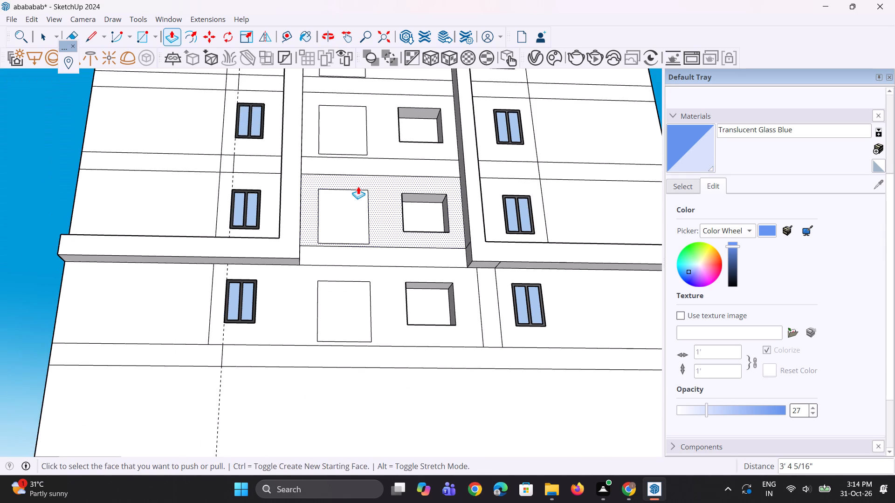
pyautogui.scroll(-7, 353, 182)
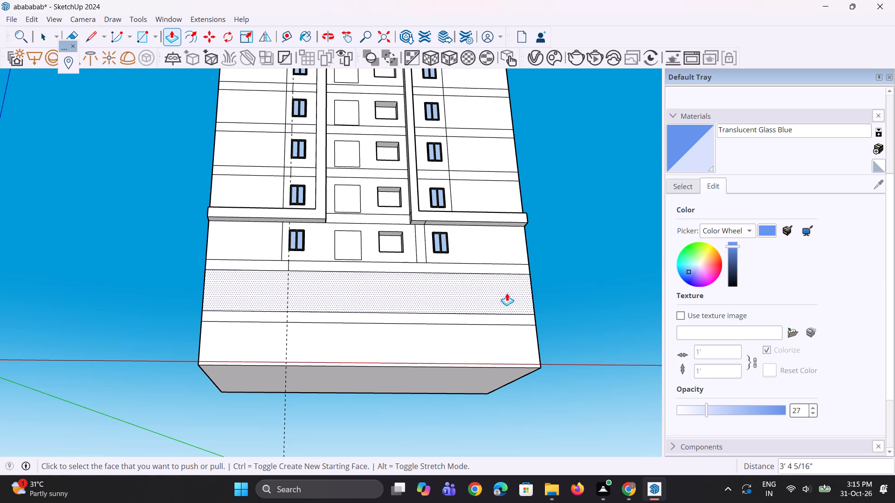
pyautogui.scroll(-3, 399, 257)
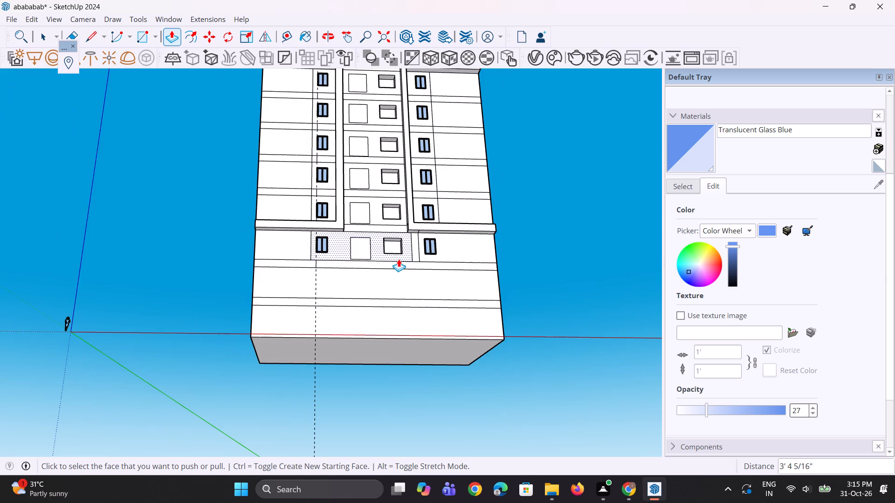
pyautogui.scroll(2, 399, 259)
pyautogui.press('space')
pyautogui.press('space')
pyautogui.click(359, 248)
pyautogui.scroll(-3, 365, 326)
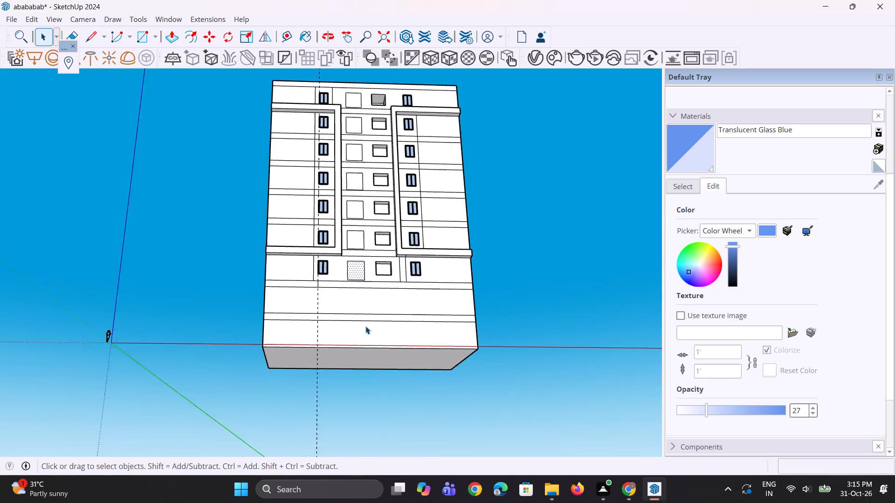
pyautogui.scroll(-2, 365, 326)
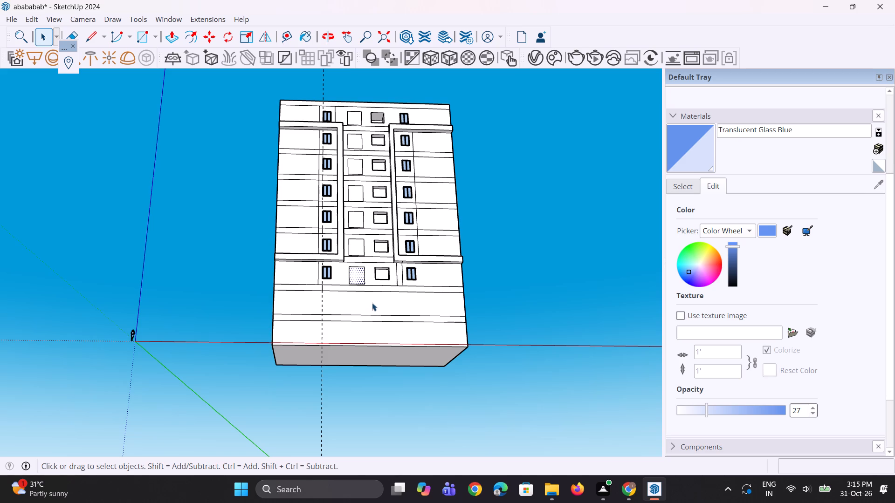
pyautogui.click(372, 303)
pyautogui.press('m')
pyautogui.scroll(7, 372, 279)
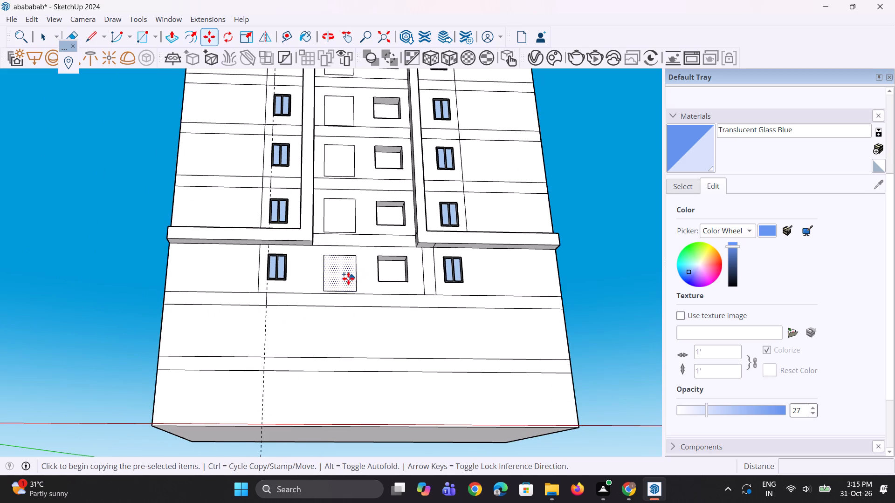
pyautogui.click(346, 279)
pyautogui.scroll(-4, 377, 279)
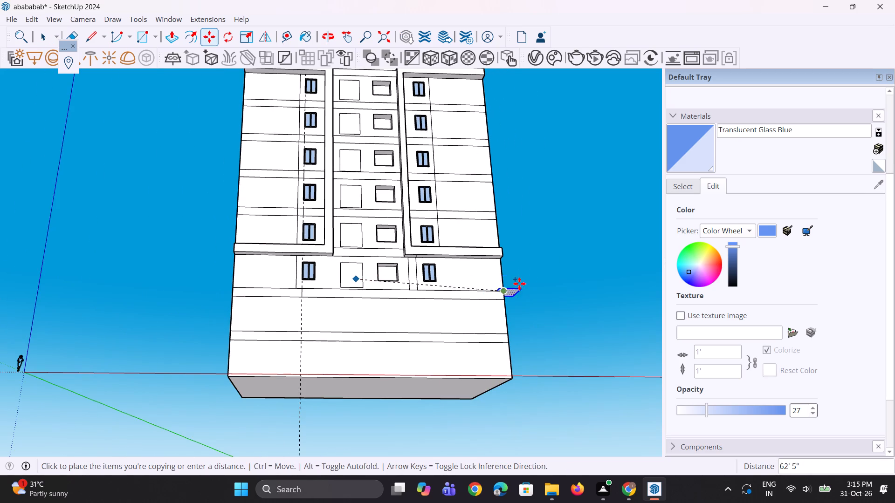
pyautogui.click(537, 276)
pyautogui.press('space')
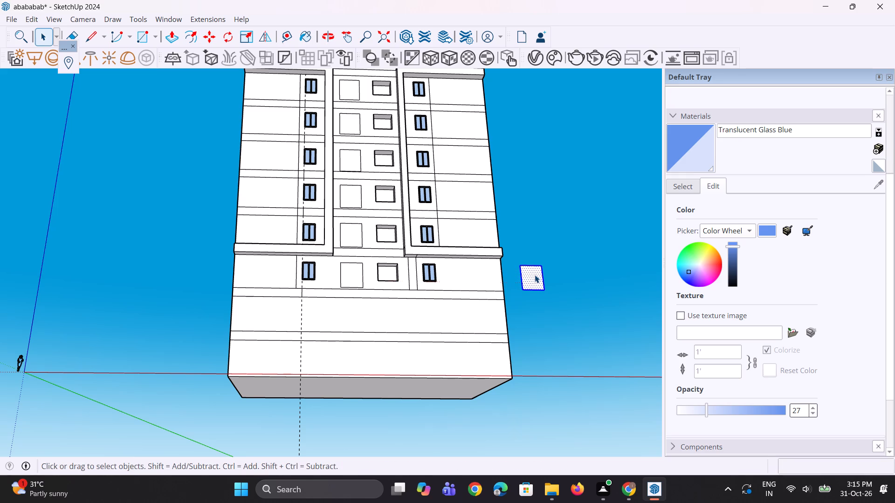
# Extrude the copied face beside the building 3" into a thin panel.
pyautogui.scroll(-3, 509, 298)
pyautogui.scroll(2, 558, 294)
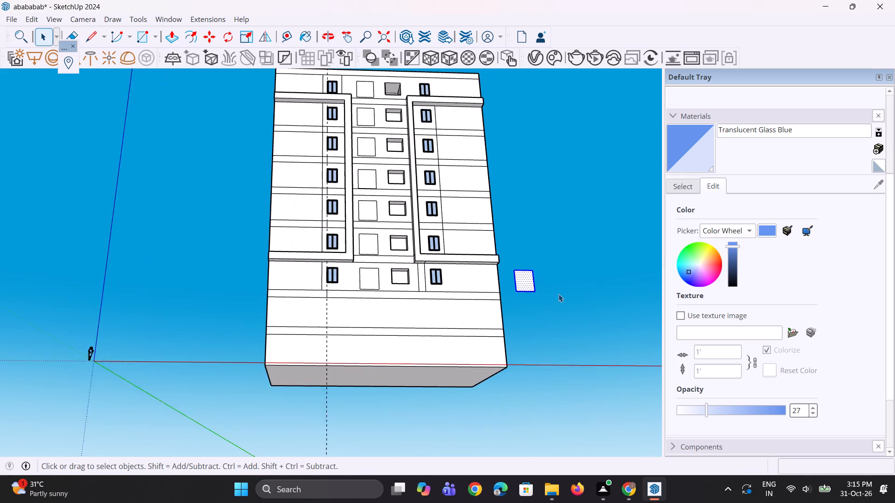
pyautogui.scroll(3, 558, 294)
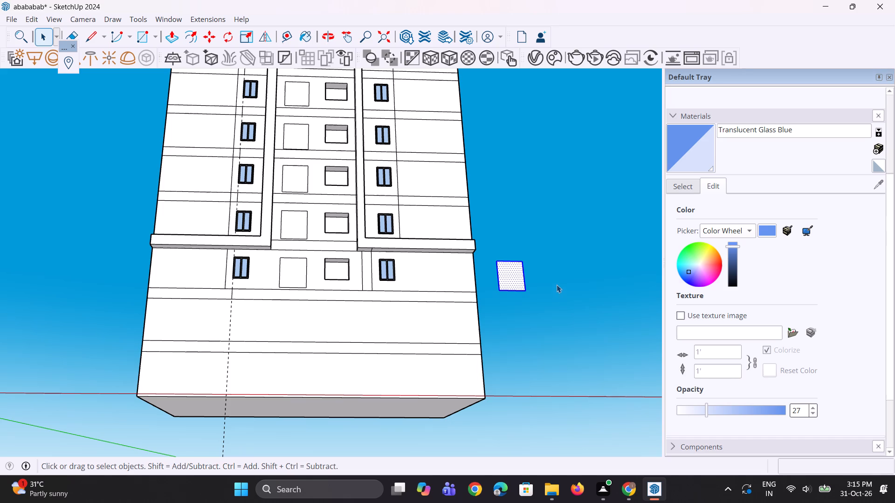
pyautogui.scroll(4, 521, 272)
pyautogui.press('p')
pyautogui.click(519, 272)
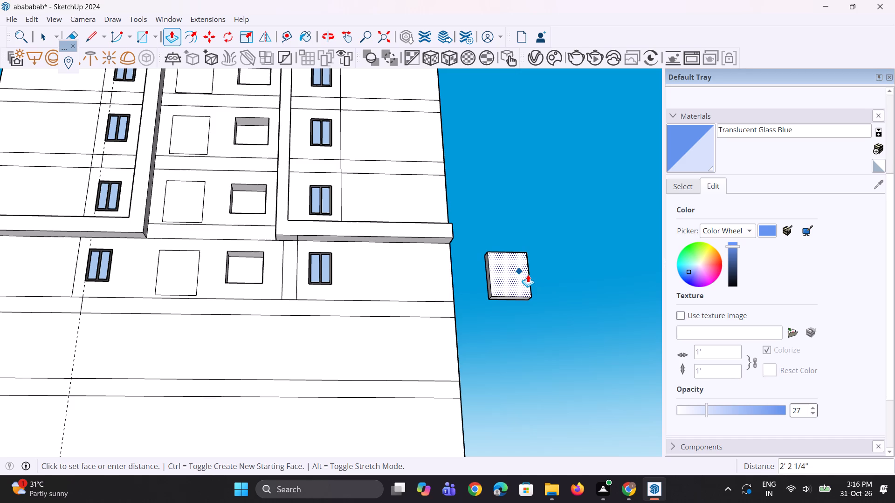
pyautogui.write('3"')
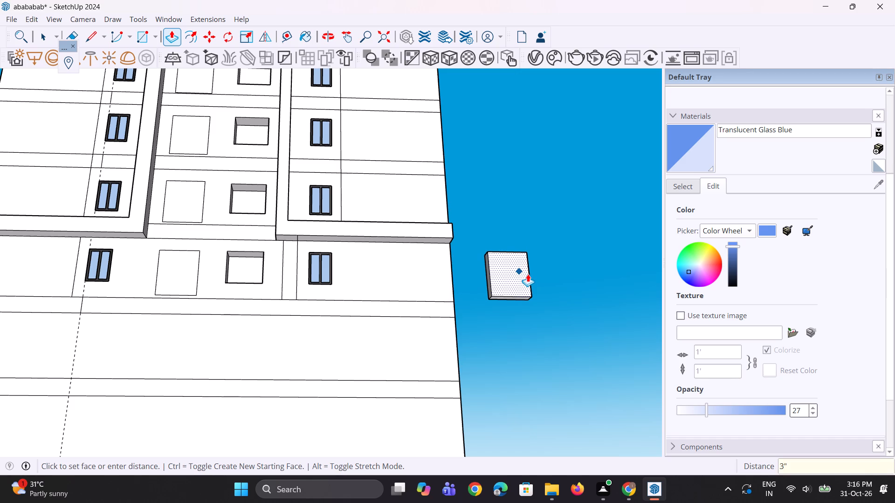
pyautogui.press('Return')
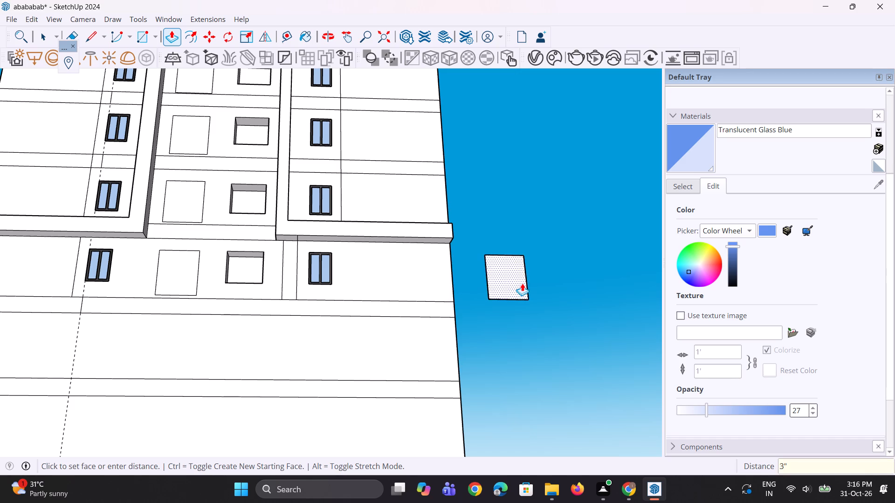
# Offset the panel's front outline inward about 7 3/16" to form a frame border.
pyautogui.moveTo(520, 287); pyautogui.dragTo(465, 306, button='middle')
pyautogui.press('space')
pyautogui.scroll(2, 463, 303)
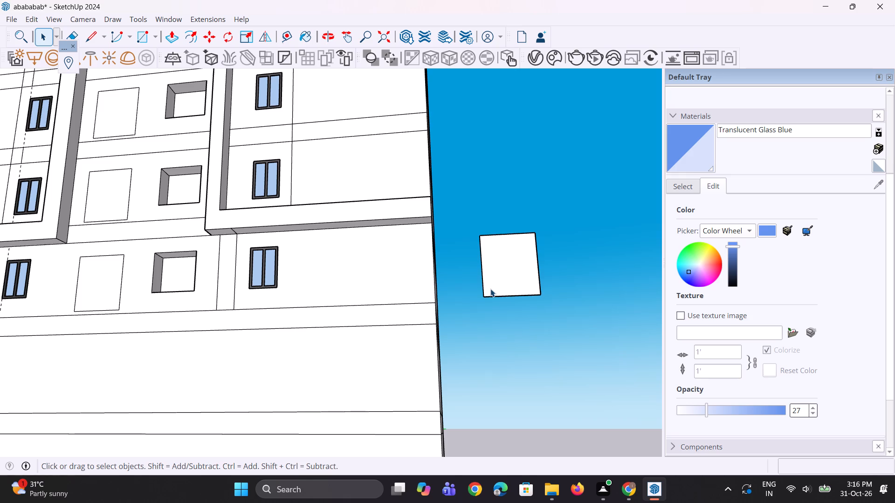
pyautogui.click(490, 288)
pyautogui.scroll(3, 487, 281)
pyautogui.press('f')
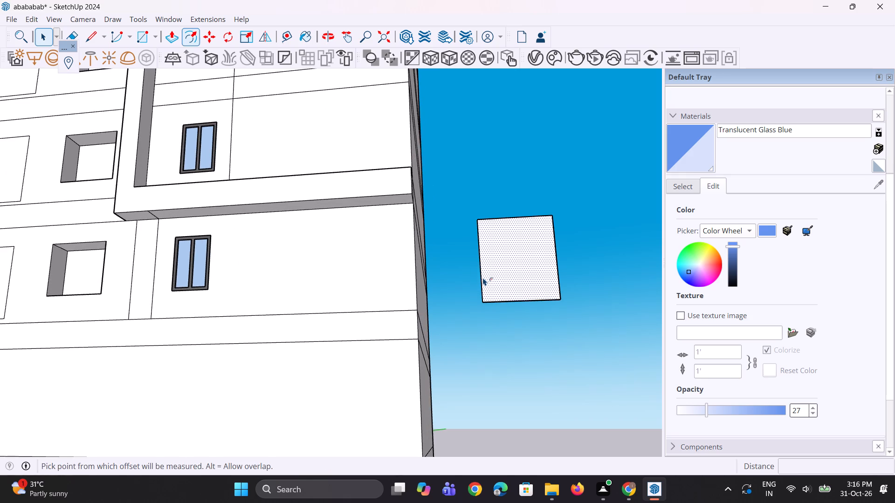
pyautogui.scroll(4, 483, 278)
pyautogui.click(482, 272)
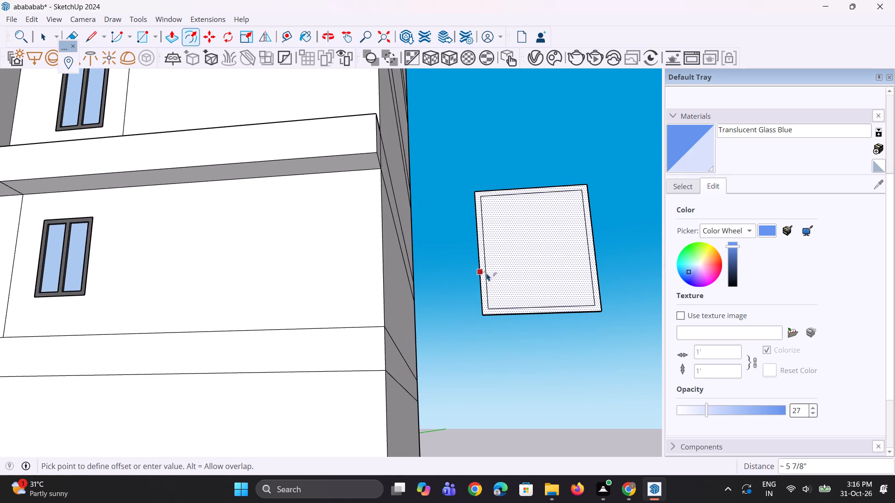
pyautogui.click(488, 273)
pyautogui.press('space')
pyautogui.press('space')
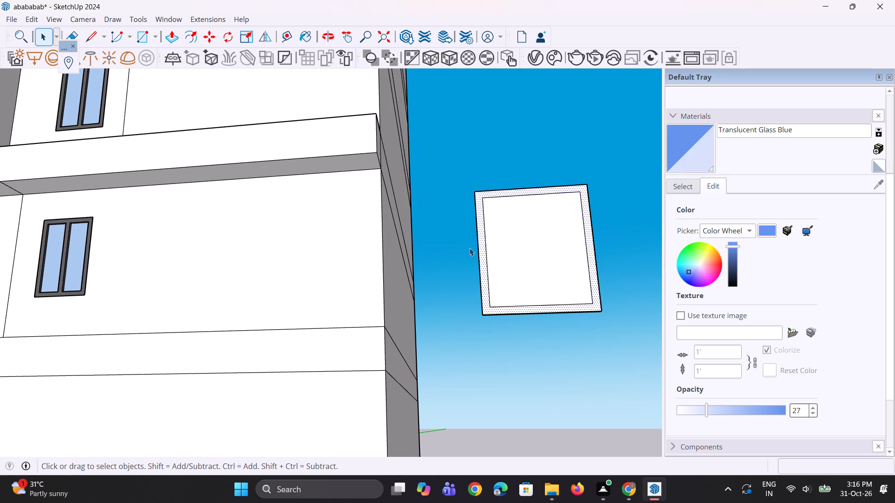
pyautogui.click(465, 240)
# Draw two lines, each about 7 3/16", from the inner outline's upper and lower corners nearest the building to the panel's outer edge.
pyautogui.scroll(3, 495, 201)
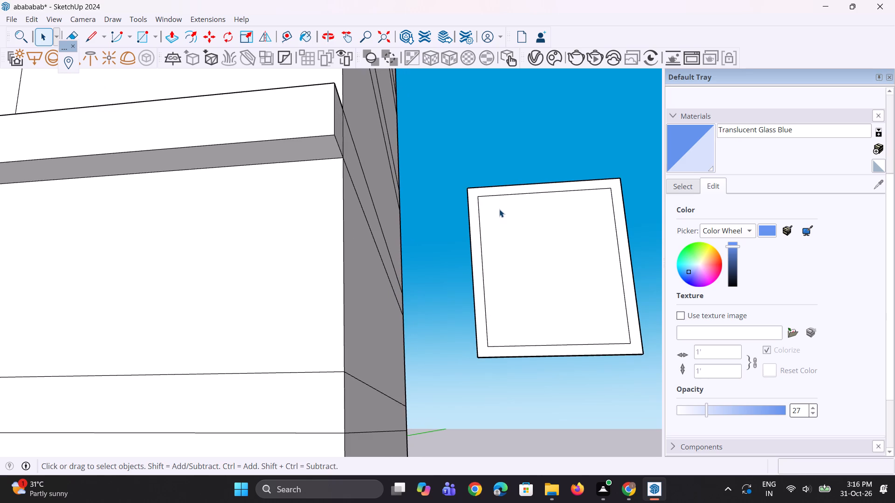
pyautogui.press('l')
pyautogui.scroll(3, 502, 207)
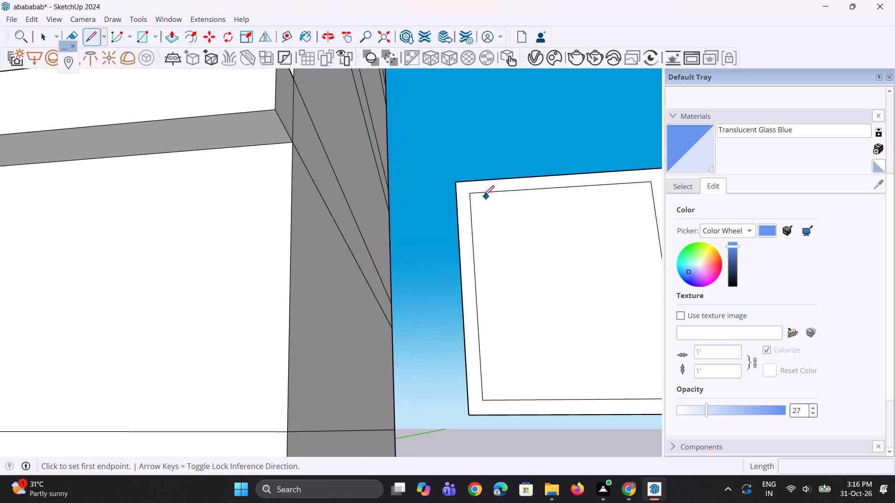
pyautogui.click(468, 195)
pyautogui.click(454, 197)
pyautogui.scroll(-3, 486, 208)
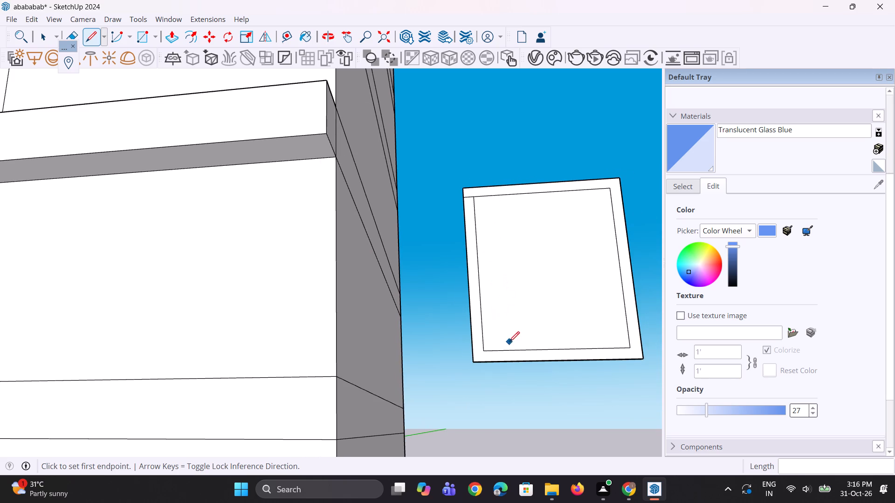
pyautogui.scroll(1, 489, 352)
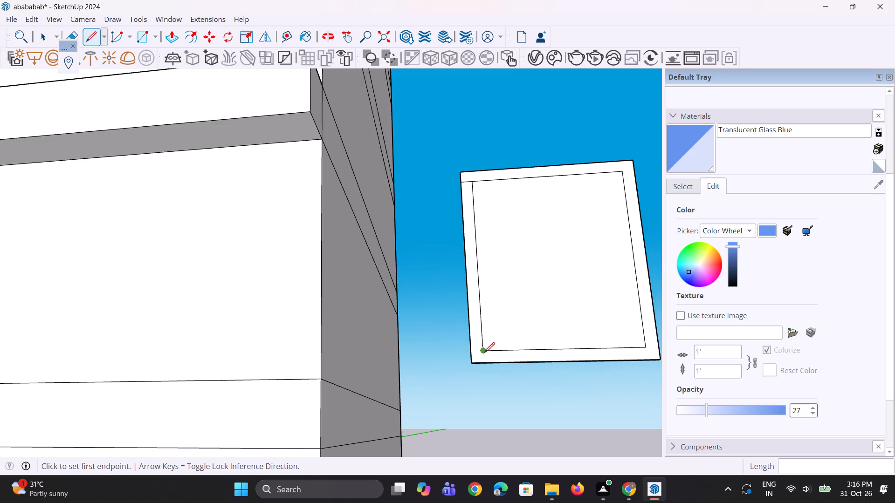
pyautogui.click(484, 353)
pyautogui.click(475, 351)
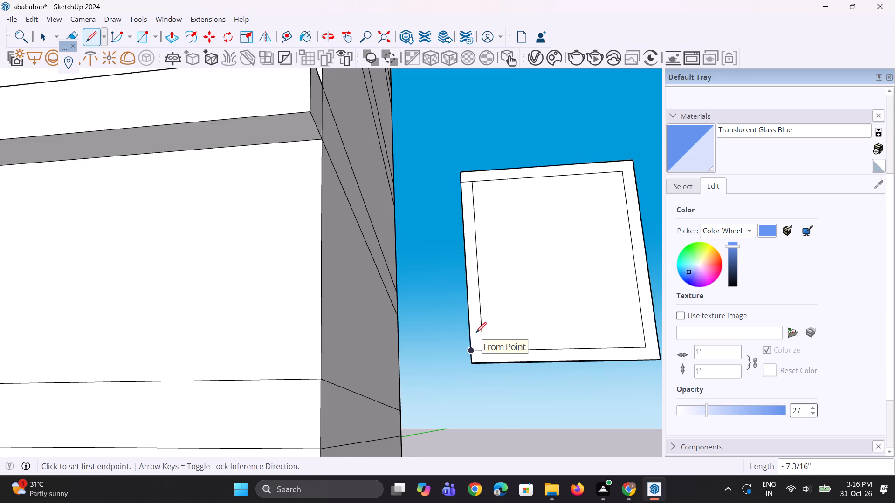
# Copy the vertical frame strip nearest the building about 8' 4 3/16" across the panel onto the opposite frame side.
pyautogui.scroll(-3, 476, 333)
pyautogui.moveTo(517, 313); pyautogui.dragTo(505, 335, button='middle')
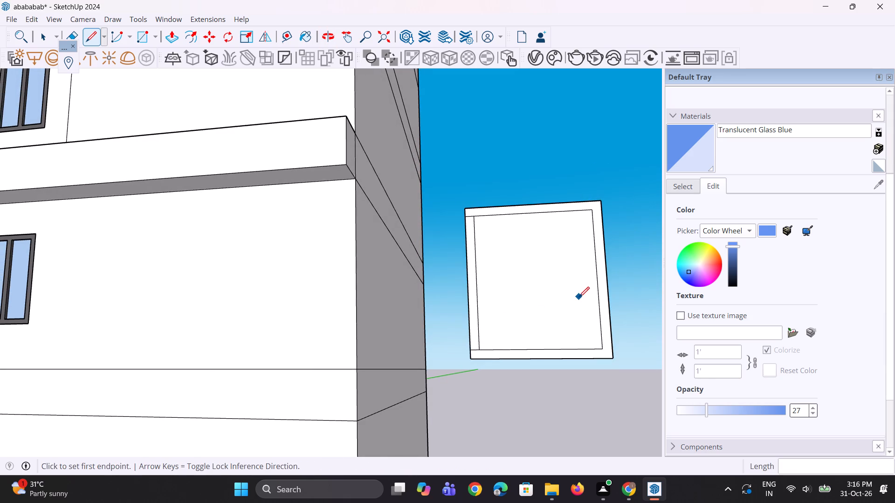
pyautogui.scroll(2, 633, 231)
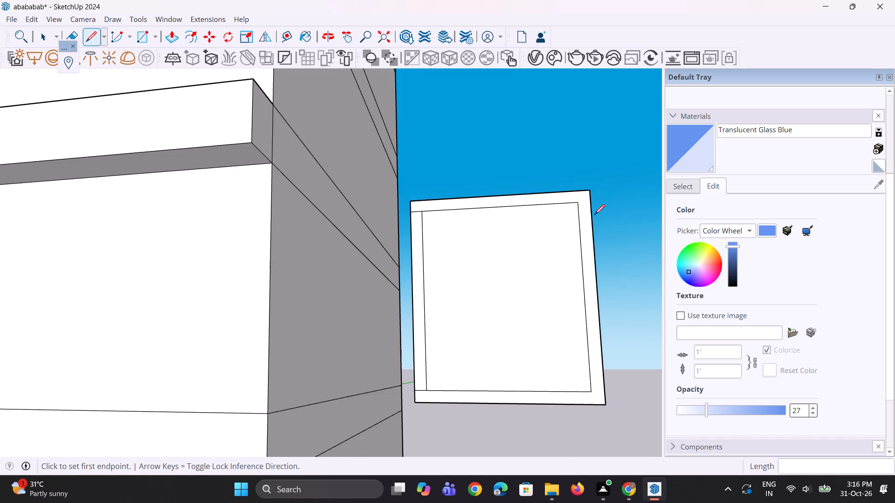
pyautogui.scroll(1, 593, 214)
pyautogui.press('space')
pyautogui.press('space')
pyautogui.press('space')
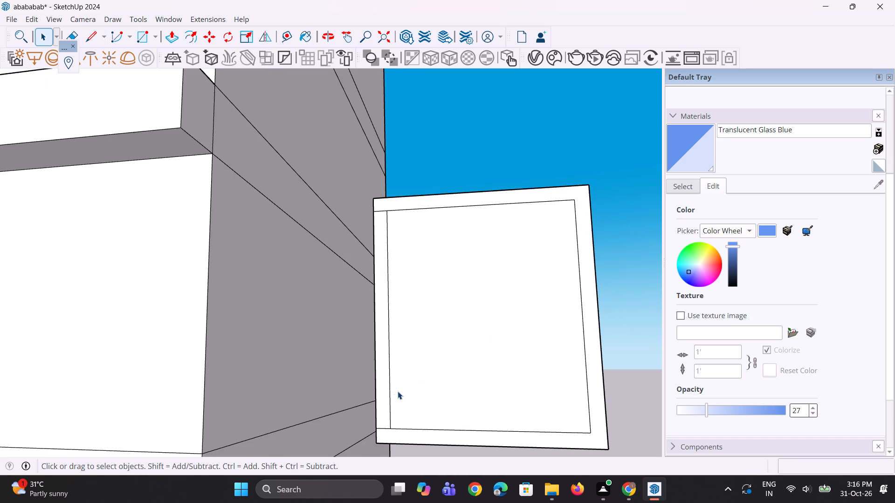
pyautogui.click(382, 411)
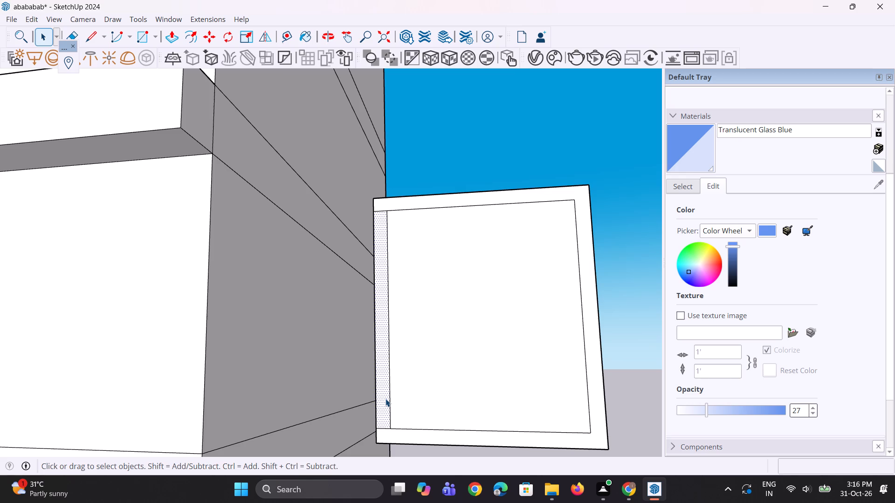
pyautogui.press('m')
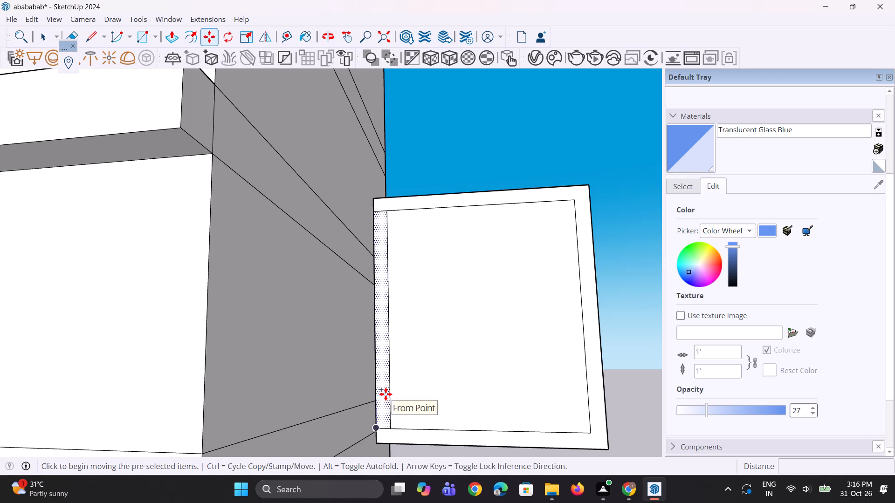
pyautogui.scroll(2, 369, 425)
pyautogui.click(391, 428)
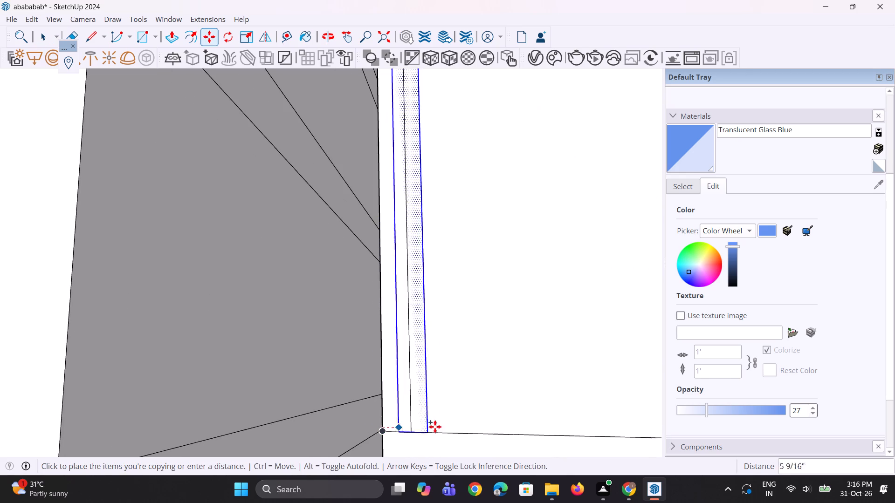
pyautogui.scroll(-8, 451, 421)
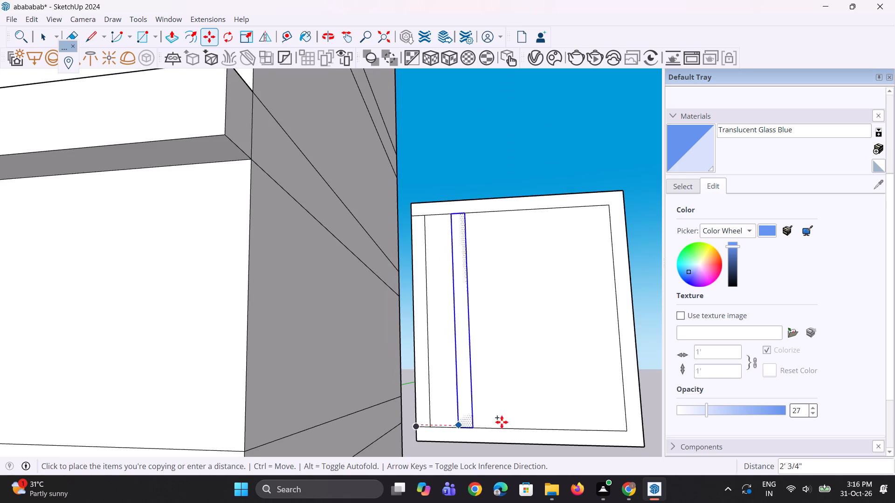
pyautogui.click(626, 427)
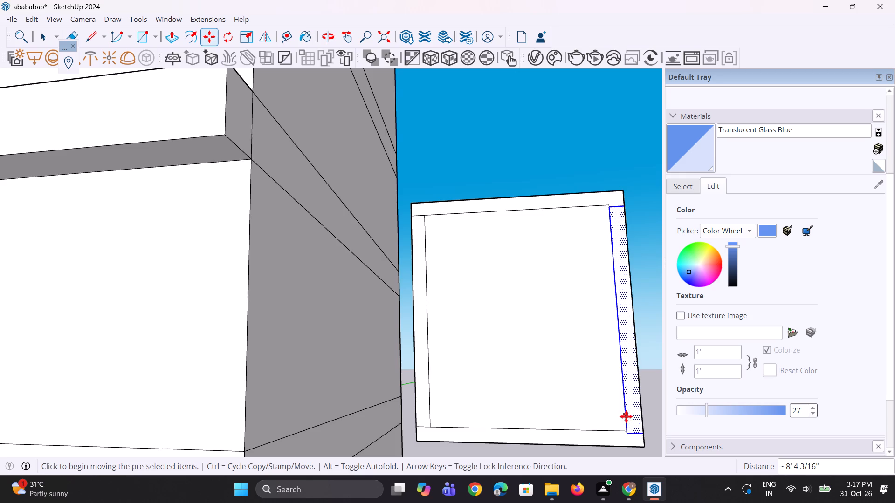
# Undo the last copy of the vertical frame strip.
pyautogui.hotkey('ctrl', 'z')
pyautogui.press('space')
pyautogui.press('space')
# Copy the vertical frame strip nearest the building about 8' 4 3/16" to the opposite side, dividing the distance by 2 to add a central mullion.
pyautogui.scroll(1, 461, 389)
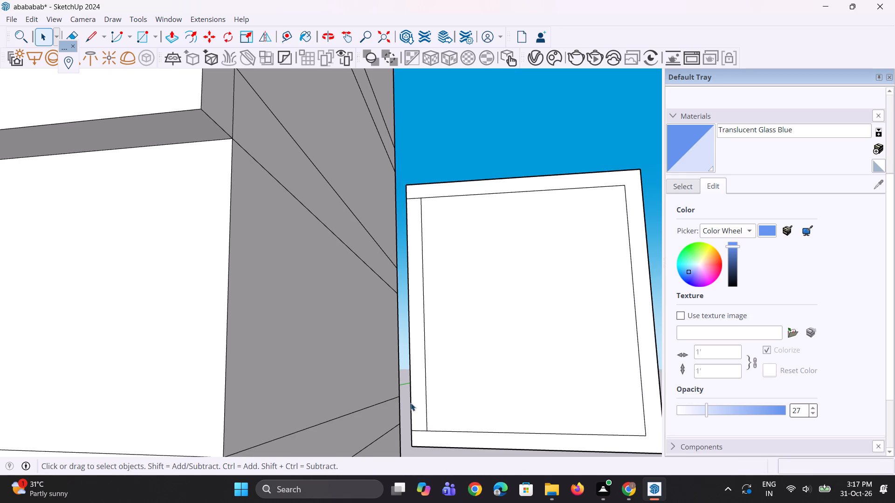
pyautogui.click(416, 405)
pyautogui.press('m')
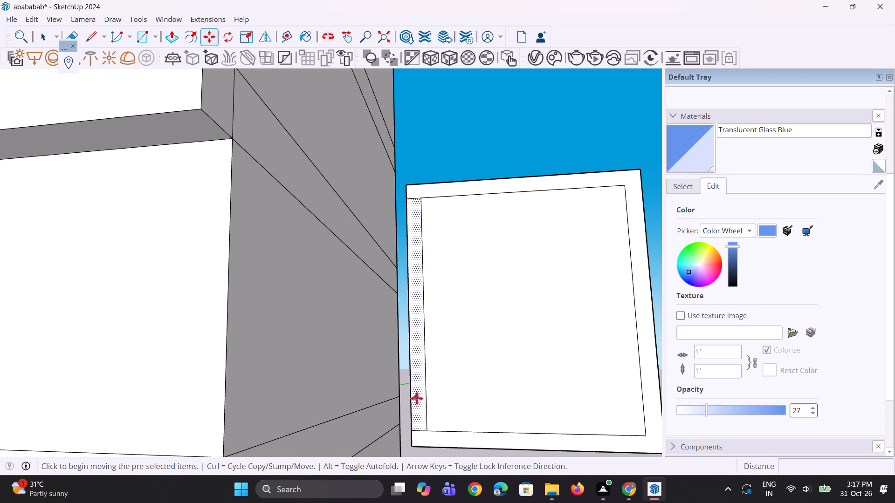
pyautogui.scroll(-3, 417, 386)
pyautogui.scroll(2, 406, 438)
pyautogui.click(421, 410)
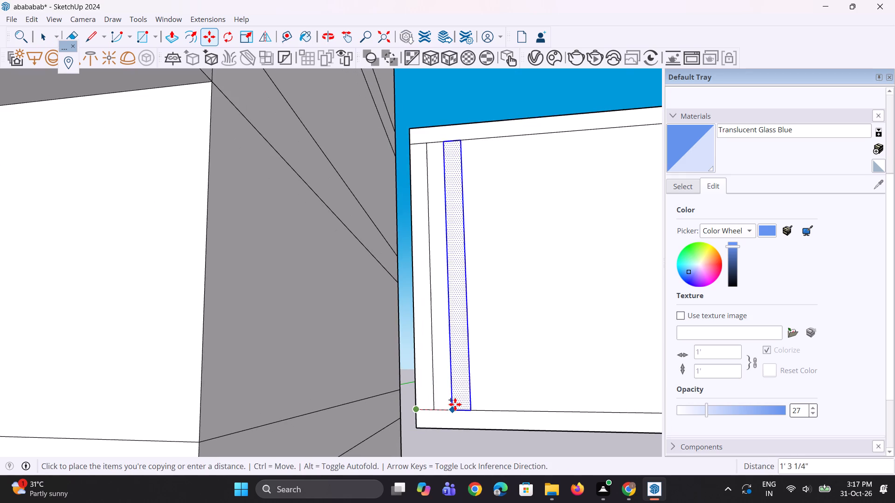
pyautogui.scroll(-5, 455, 404)
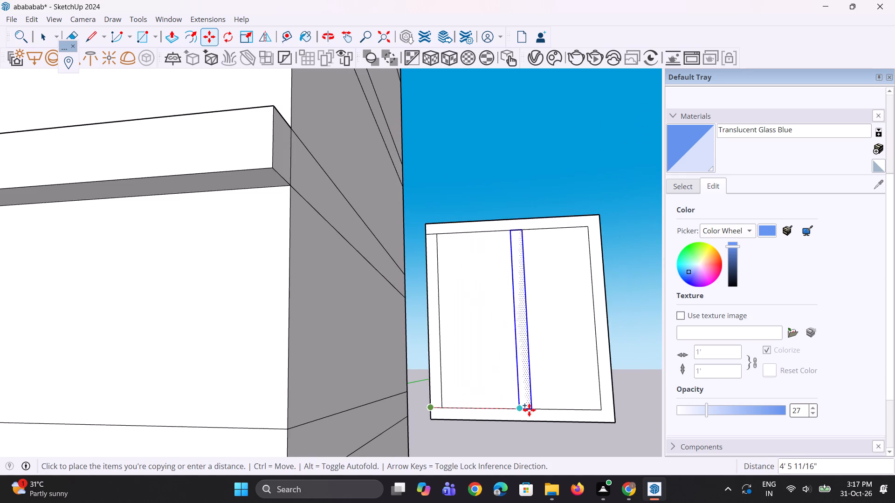
pyautogui.click(599, 407)
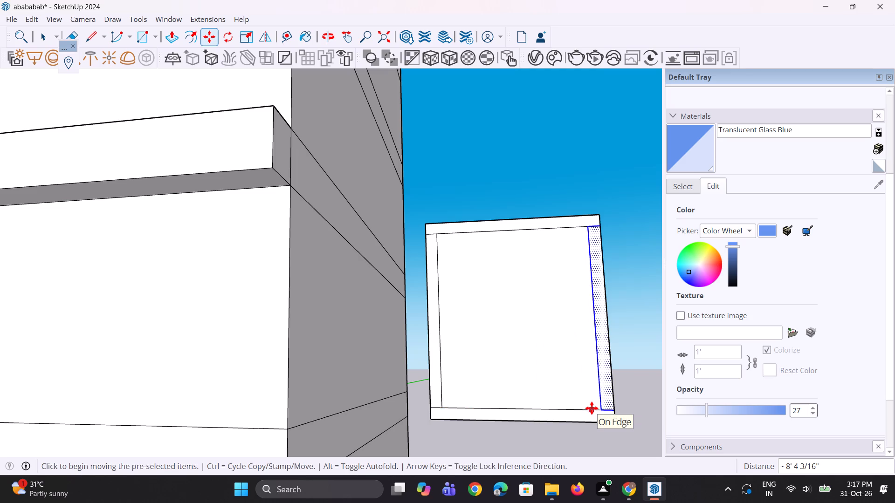
pyautogui.write('/2')
pyautogui.press('Return')
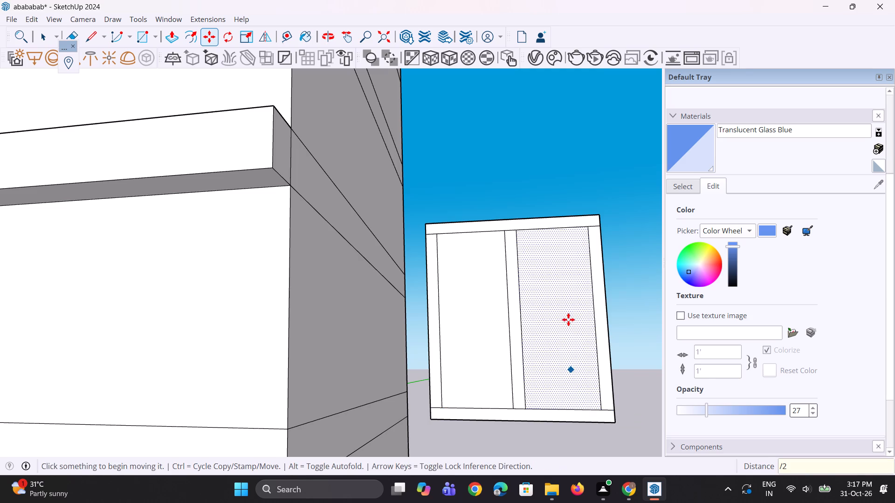
pyautogui.press('space')
pyautogui.press('space')
pyautogui.scroll(1, 581, 252)
pyautogui.press('space')
pyautogui.press('space')
pyautogui.click(492, 141)
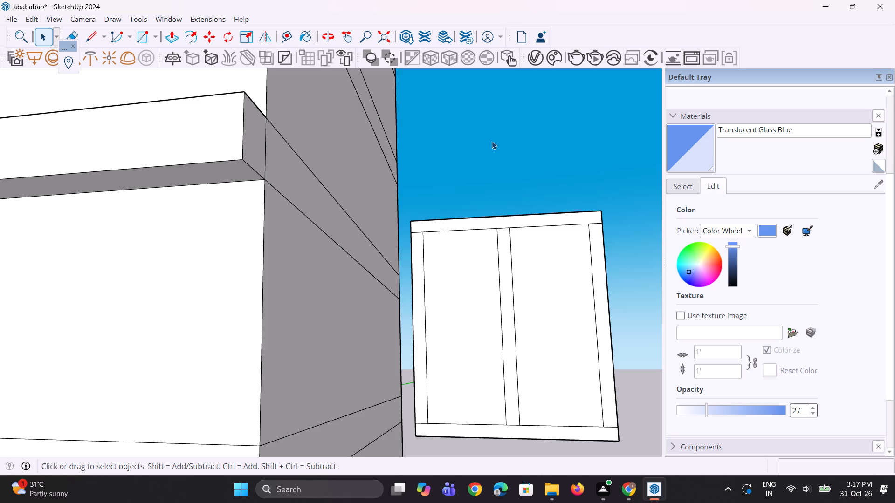
# Extrude the panel's upper, lower, two side and central frame strips 3" outward from the panes.
pyautogui.scroll(1, 524, 216)
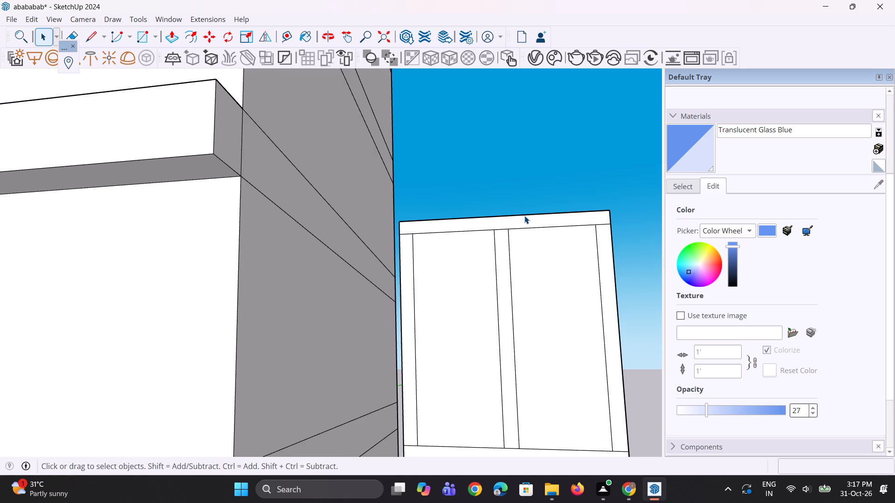
pyautogui.press('p')
pyautogui.click(516, 220)
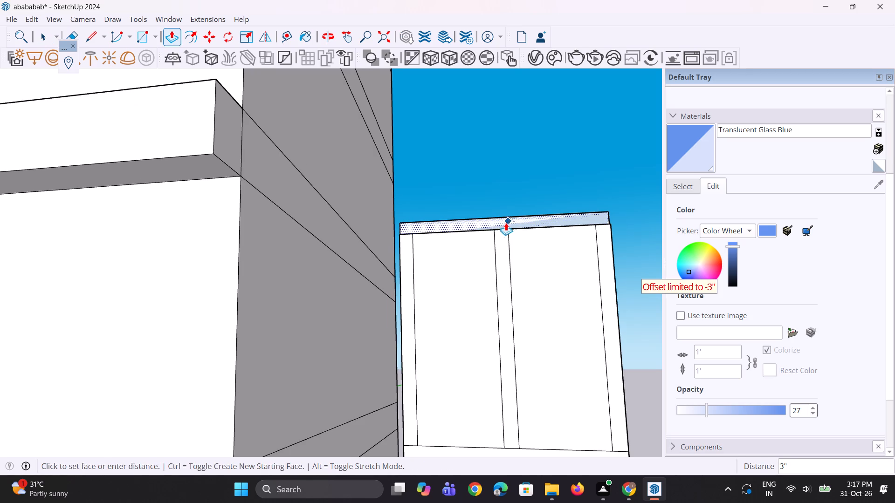
pyautogui.write('3"')
pyautogui.press('Return')
pyautogui.moveTo(488, 280); pyautogui.dragTo(453, 233, button='middle')
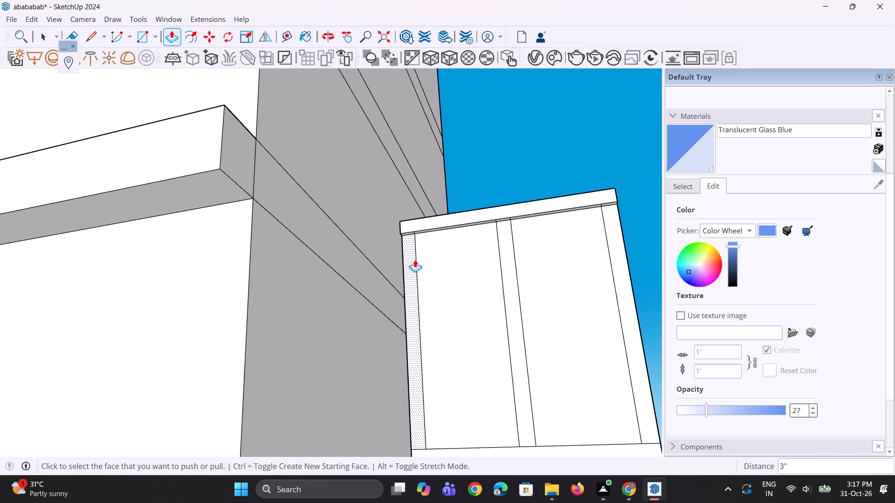
pyautogui.doubleClick(414, 261)
pyautogui.scroll(1, 516, 272)
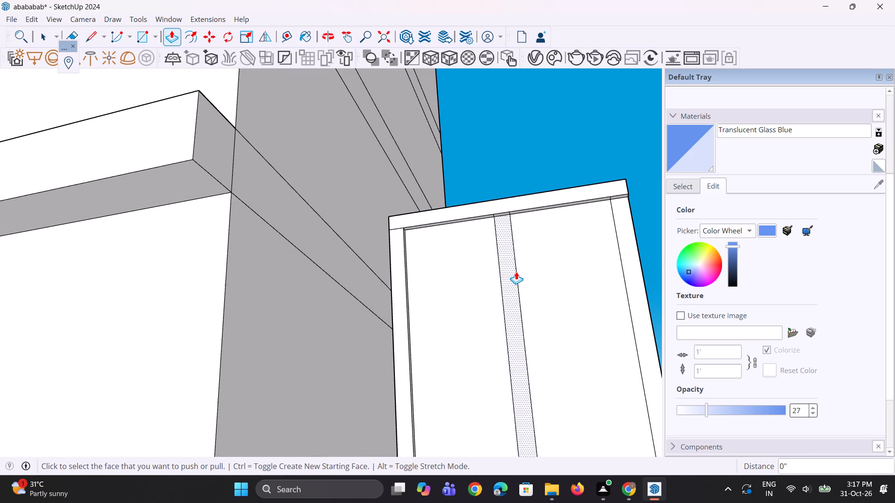
pyautogui.doubleClick(512, 274)
pyautogui.scroll(-3, 487, 279)
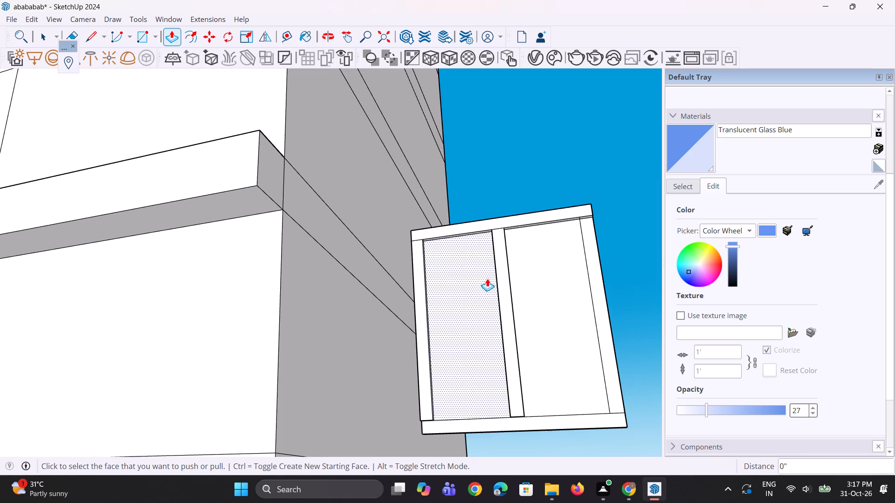
pyautogui.scroll(1, 593, 277)
pyautogui.doubleClick(593, 277)
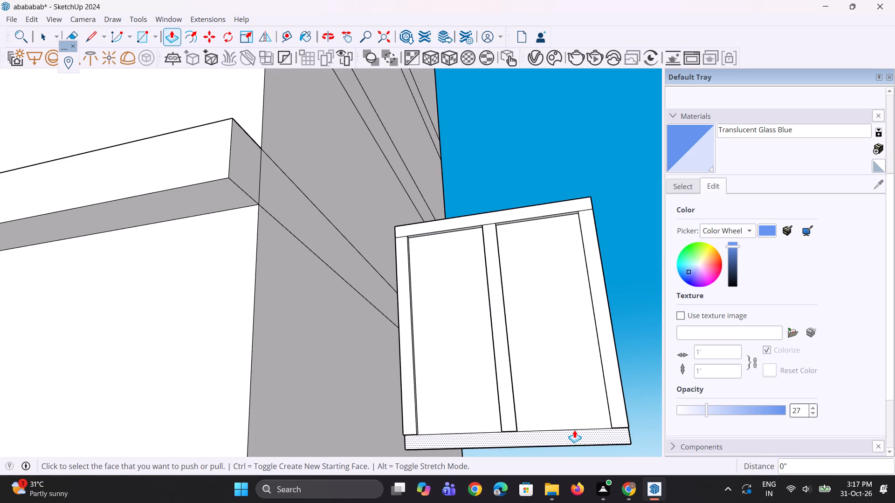
pyautogui.doubleClick(574, 439)
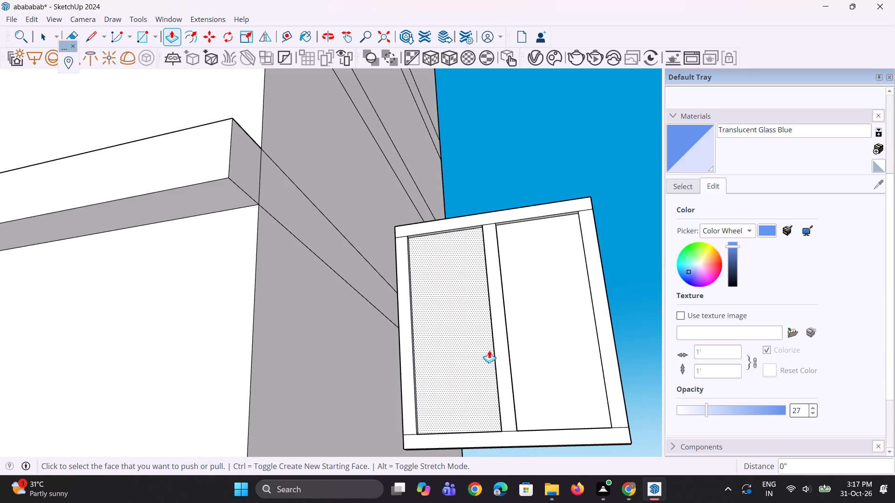
pyautogui.press('space')
pyautogui.press('space')
# Paint both window panes with Translucent Glass Blue.
pyautogui.scroll(1, 398, 155)
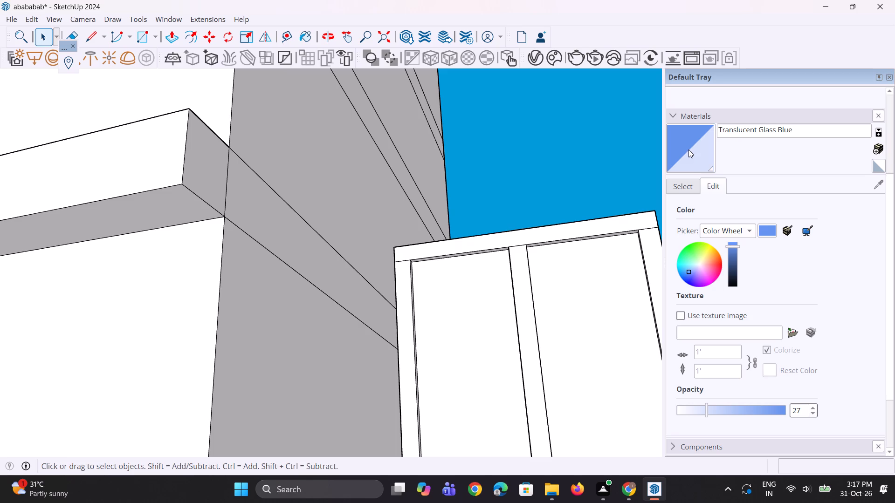
pyautogui.moveTo(688, 150); pyautogui.dragTo(688, 154)
pyautogui.scroll(-1, 516, 315)
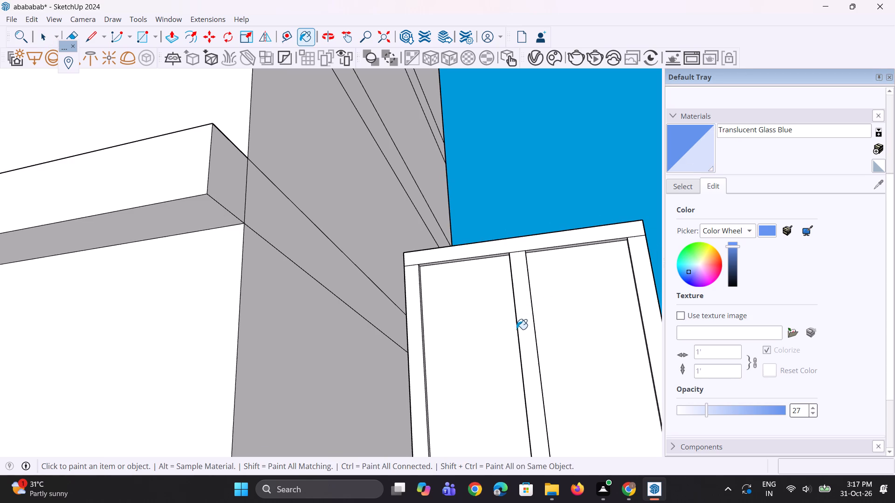
pyautogui.click(488, 348)
pyautogui.click(580, 349)
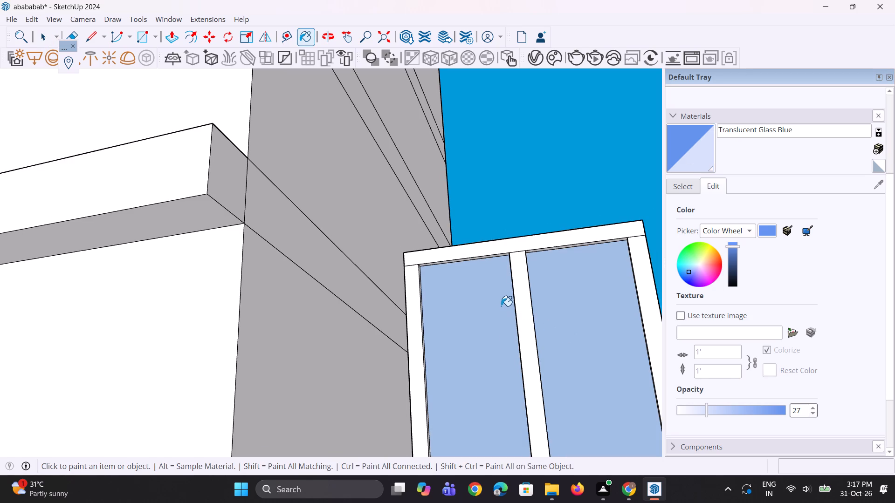
pyautogui.scroll(-4, 485, 291)
pyautogui.moveTo(478, 431); pyautogui.dragTo(467, 416, button='middle')
pyautogui.press('space')
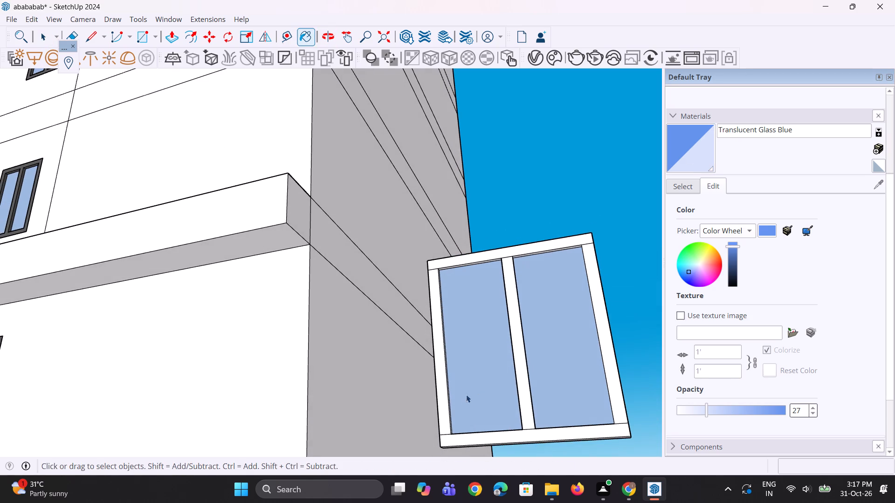
pyautogui.press('space')
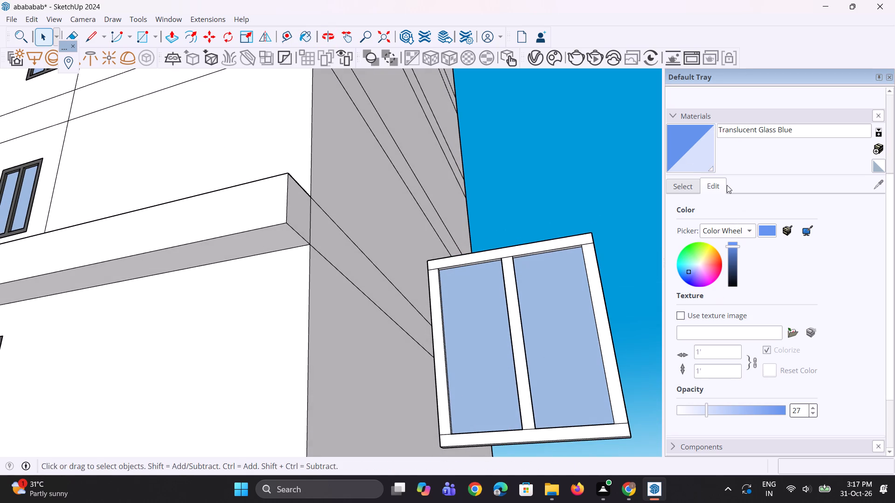
# Paint the front faces of the upper, lower, side and central frame strips with Color M08 from the Colors collection.
pyautogui.click(691, 185)
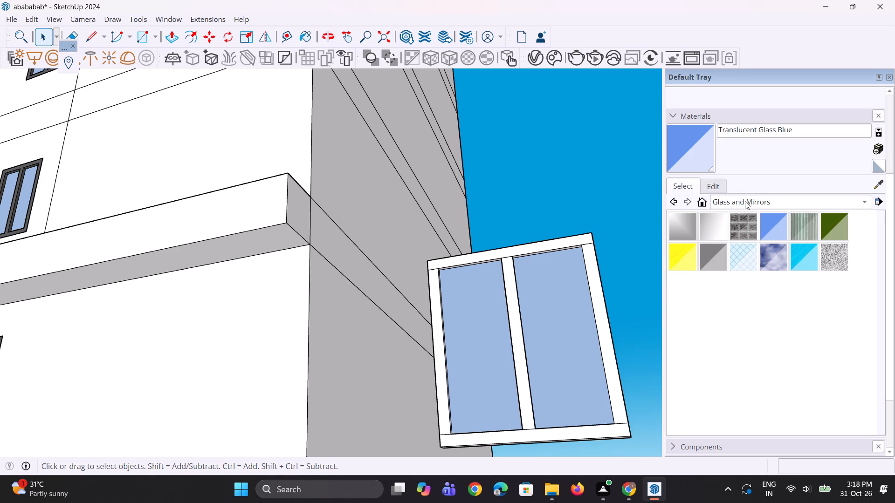
pyautogui.click(745, 201)
pyautogui.click(741, 177)
pyautogui.scroll(-9, 729, 276)
pyautogui.scroll(-7, 730, 335)
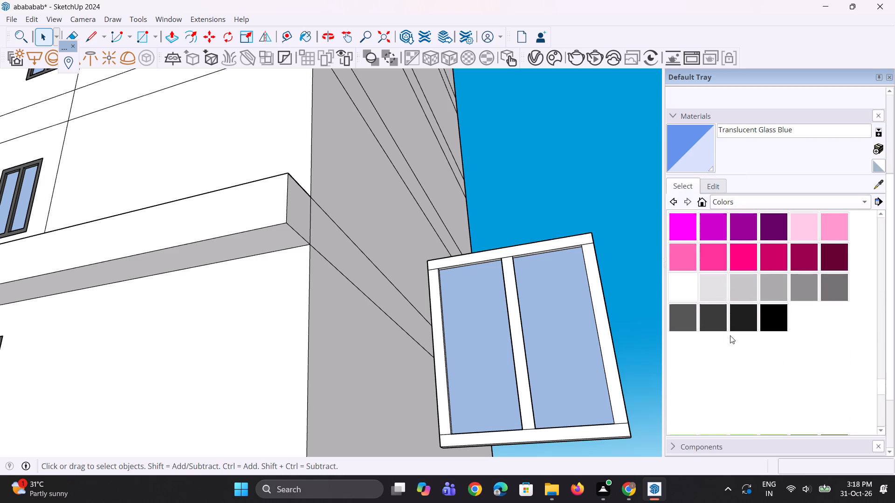
pyautogui.scroll(-1, 730, 335)
pyautogui.click(737, 259)
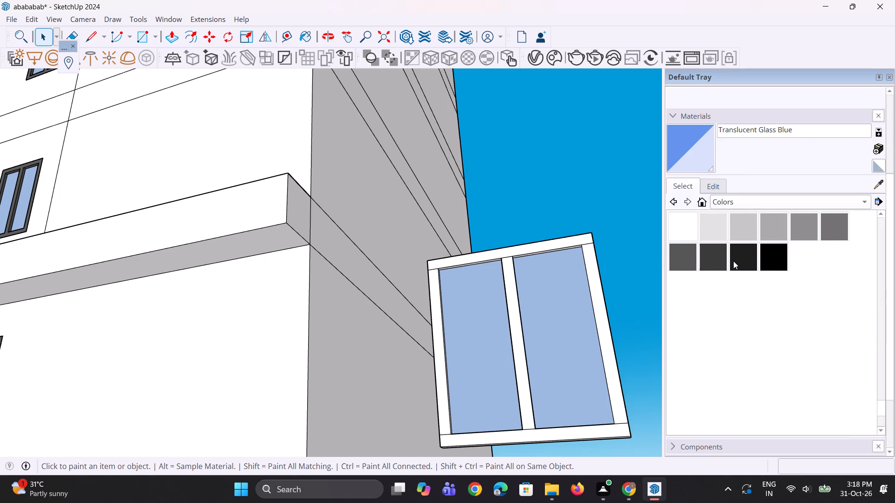
pyautogui.scroll(2, 525, 265)
pyautogui.scroll(2, 502, 306)
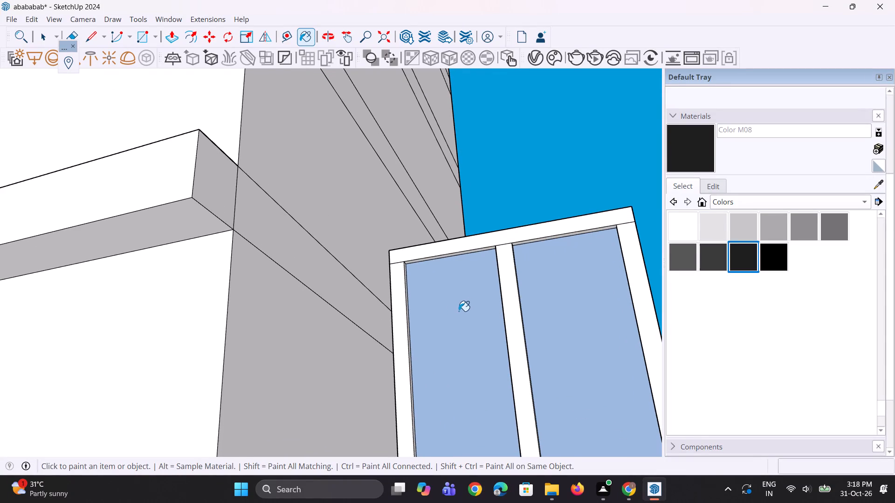
pyautogui.scroll(2, 398, 335)
pyautogui.click(399, 335)
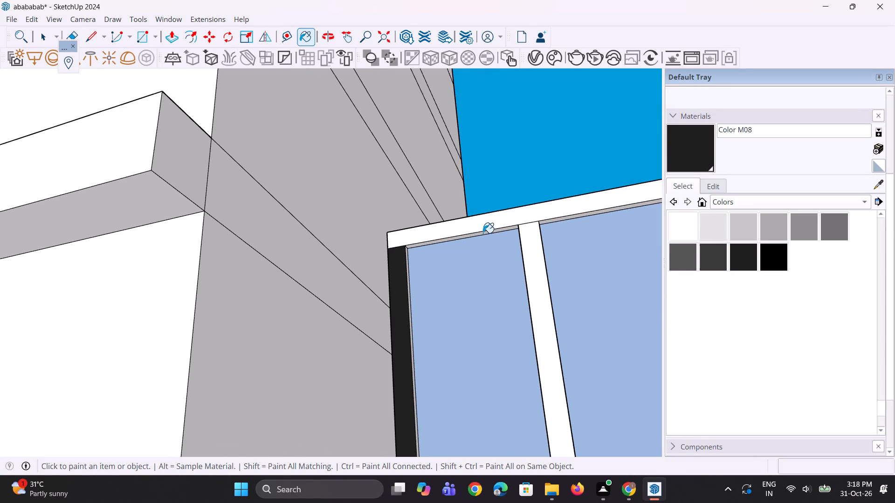
pyautogui.click(488, 225)
pyautogui.click(526, 245)
pyautogui.scroll(-3, 482, 258)
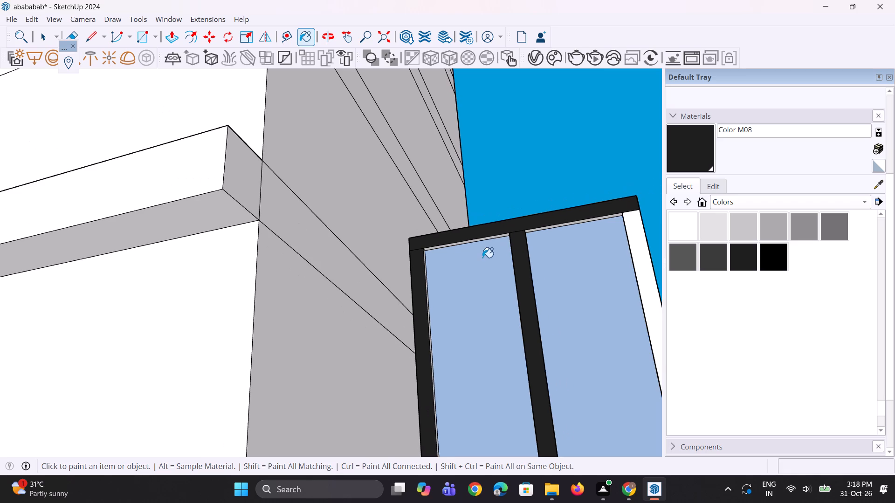
pyautogui.scroll(-3, 470, 267)
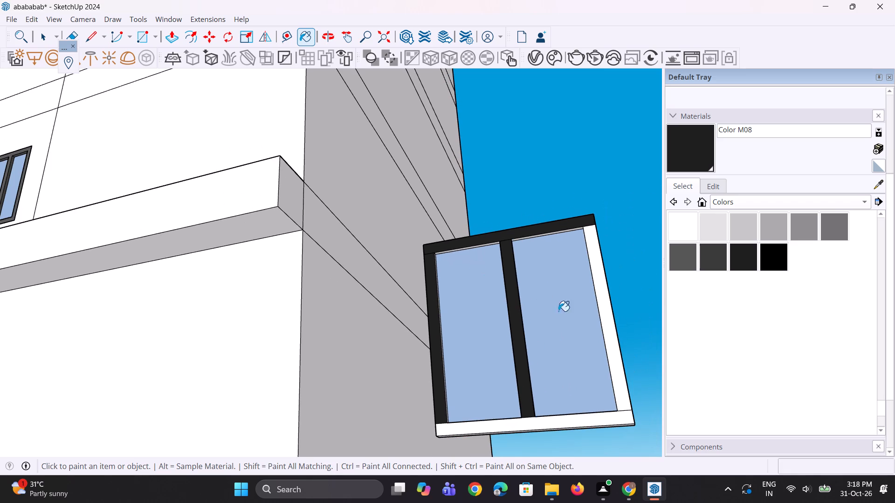
pyautogui.scroll(1, 598, 343)
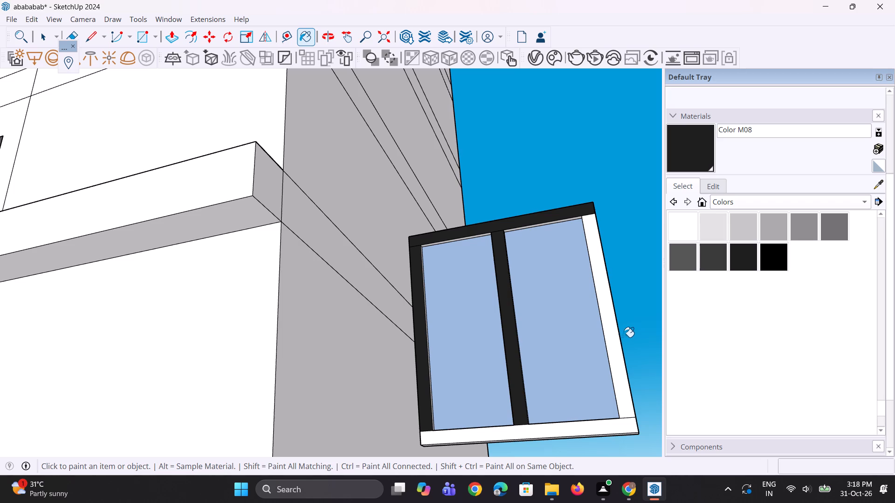
pyautogui.click(616, 352)
pyautogui.click(594, 428)
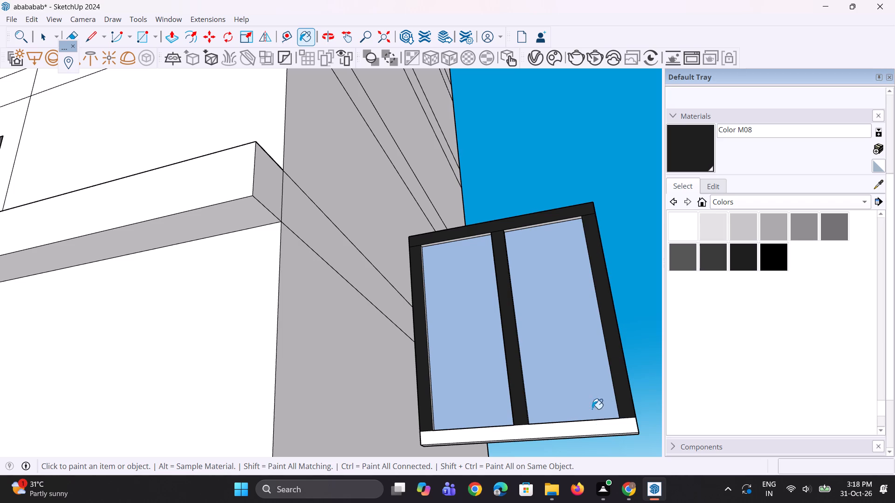
# Paint the window frame's outer side face farthest from the building with Color M08.
pyautogui.moveTo(613, 354); pyautogui.dragTo(455, 354, button='middle')
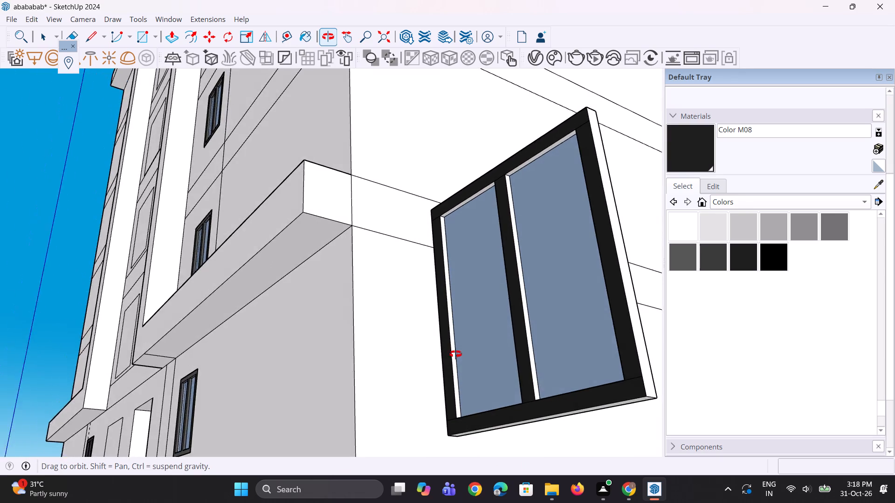
pyautogui.moveTo(455, 354); pyautogui.dragTo(431, 355, button='middle')
pyautogui.scroll(1, 551, 333)
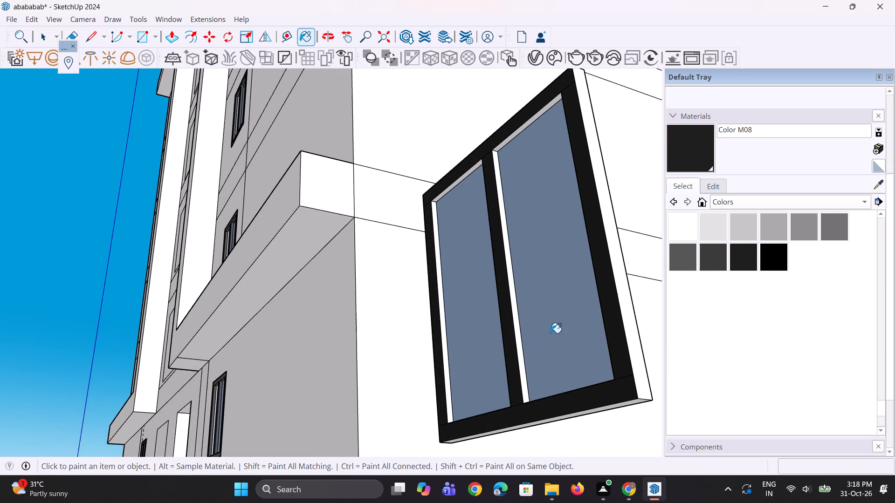
pyautogui.click(629, 316)
pyautogui.moveTo(535, 309); pyautogui.dragTo(625, 334, button='middle')
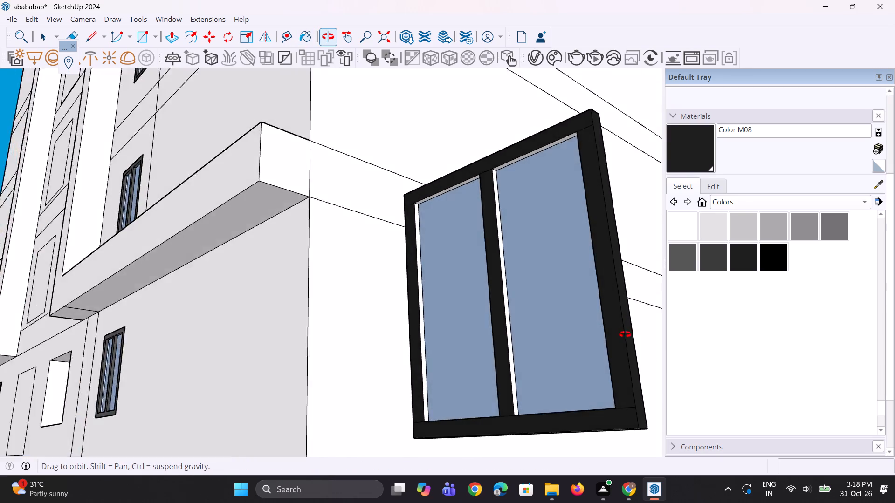
pyautogui.moveTo(625, 334); pyautogui.dragTo(630, 334, button='middle')
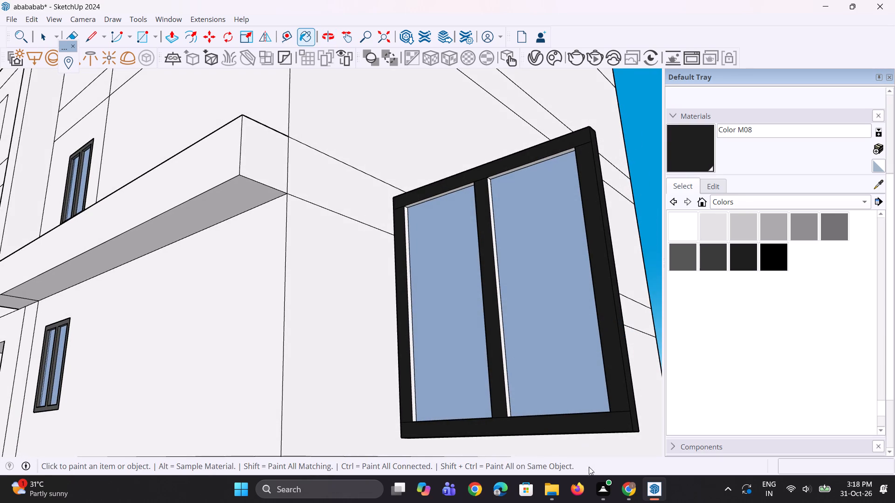
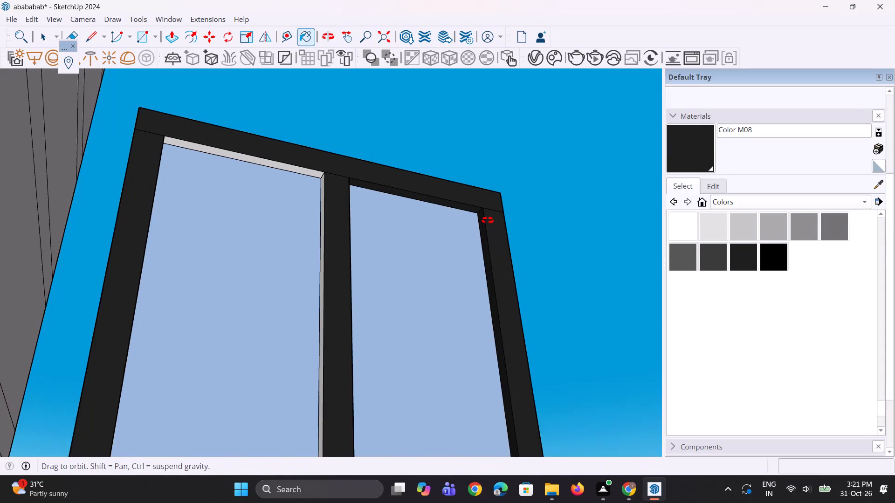
# Paint the light inner faces around the pane nearest the building and the frame's outer side facing the building with Color M08.
pyautogui.scroll(2, 331, 193)
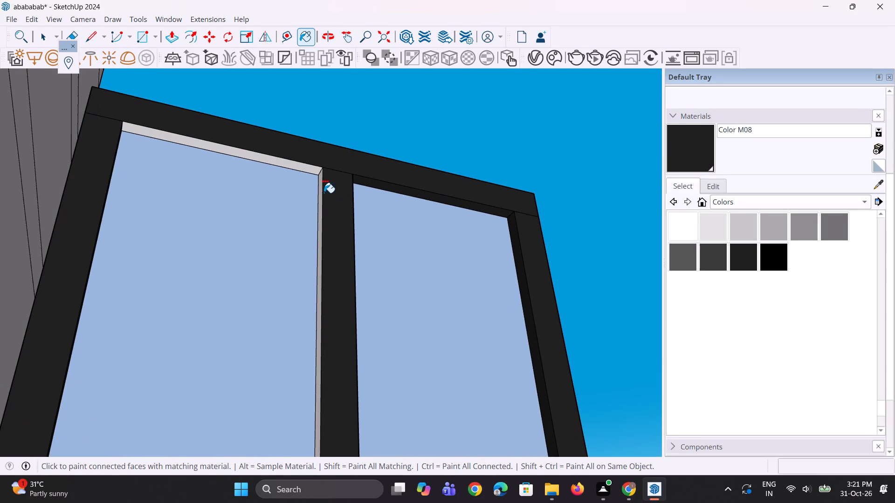
pyautogui.click(319, 192)
pyautogui.scroll(-5, 289, 189)
pyautogui.moveTo(265, 216); pyautogui.dragTo(307, 231, button='middle')
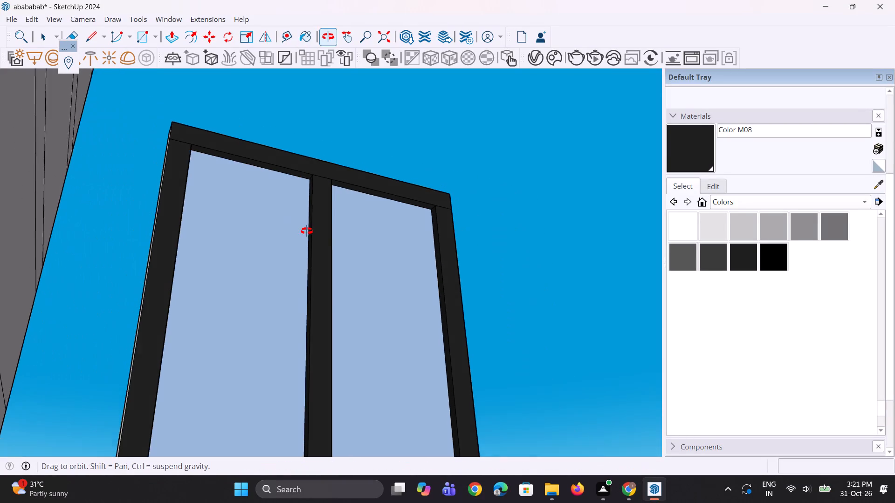
pyautogui.moveTo(307, 231); pyautogui.dragTo(327, 236, button='middle')
pyautogui.scroll(1, 178, 311)
pyautogui.click(158, 320)
pyautogui.scroll(-6, 285, 227)
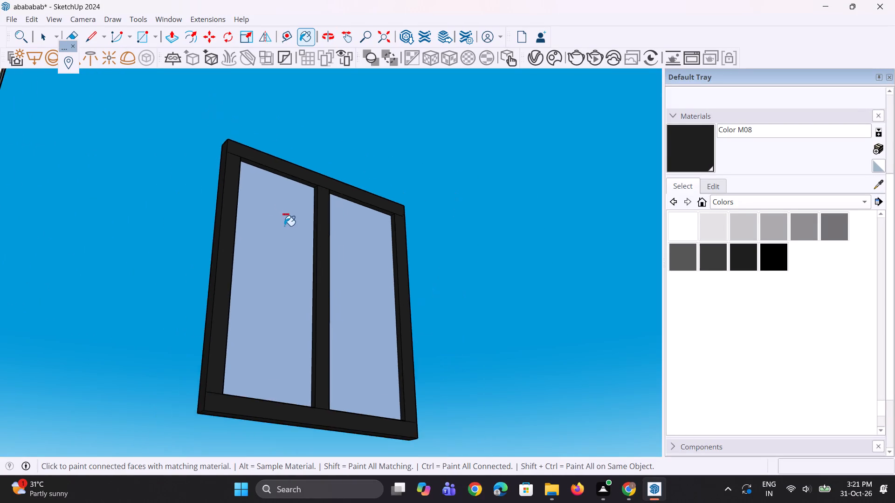
# Select the entire finished two-pane window beside the building and make it a group.
pyautogui.moveTo(327, 228); pyautogui.dragTo(71, 272, button='middle')
pyautogui.moveTo(357, 225); pyautogui.dragTo(151, 258, button='middle')
pyautogui.moveTo(310, 263); pyautogui.dragTo(303, 280, button='middle')
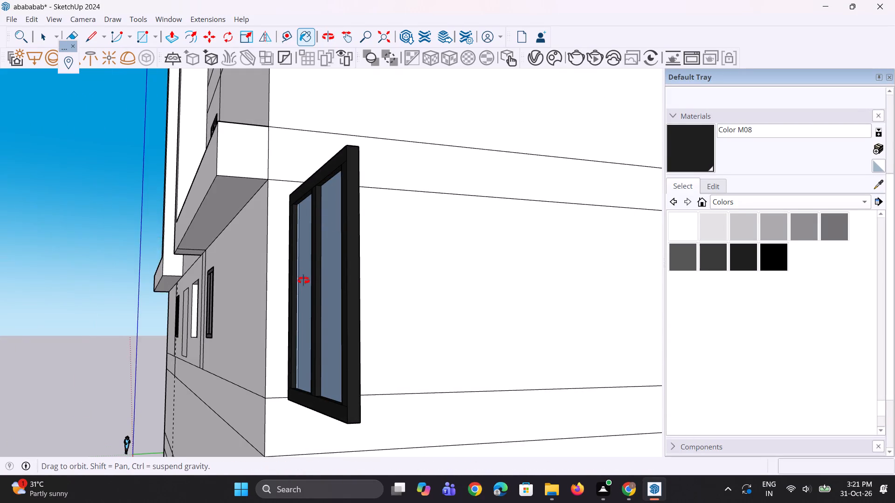
pyautogui.moveTo(303, 280); pyautogui.dragTo(511, 277, button='middle')
pyautogui.scroll(-6, 521, 265)
pyautogui.moveTo(417, 306); pyautogui.dragTo(521, 296, button='middle')
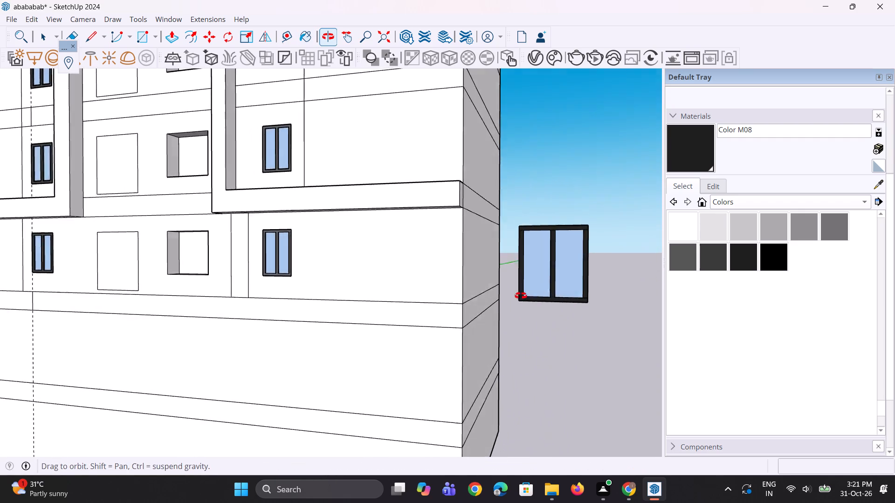
pyautogui.moveTo(521, 296); pyautogui.dragTo(520, 284, button='middle')
pyautogui.press('space')
pyautogui.press('space')
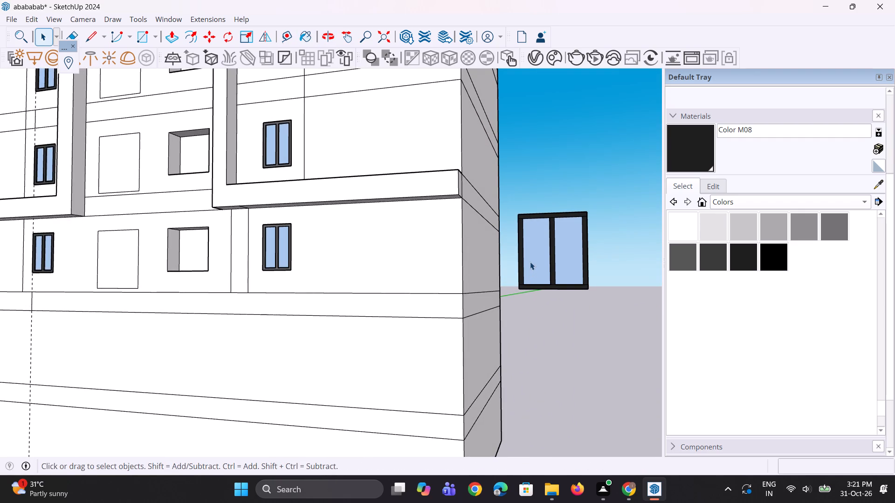
pyautogui.scroll(-4, 499, 270)
pyautogui.moveTo(498, 272); pyautogui.dragTo(526, 270, button='middle')
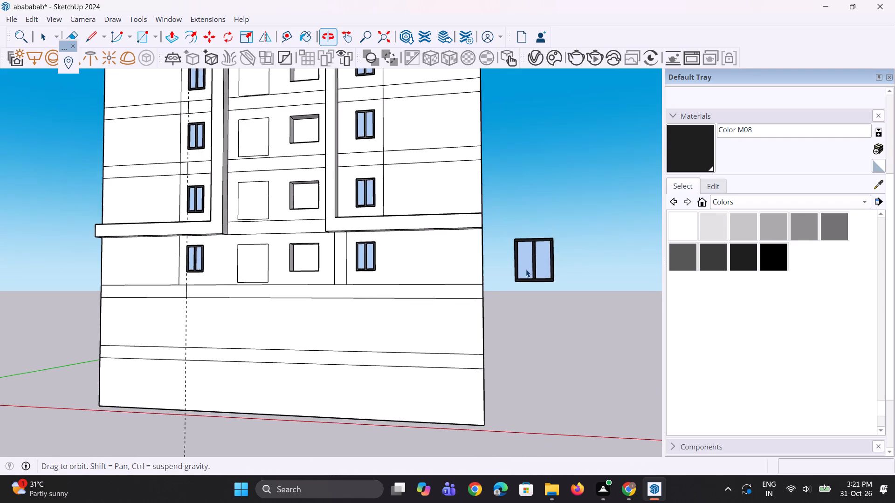
pyautogui.scroll(6, 497, 257)
pyautogui.moveTo(514, 194); pyautogui.dragTo(627, 324)
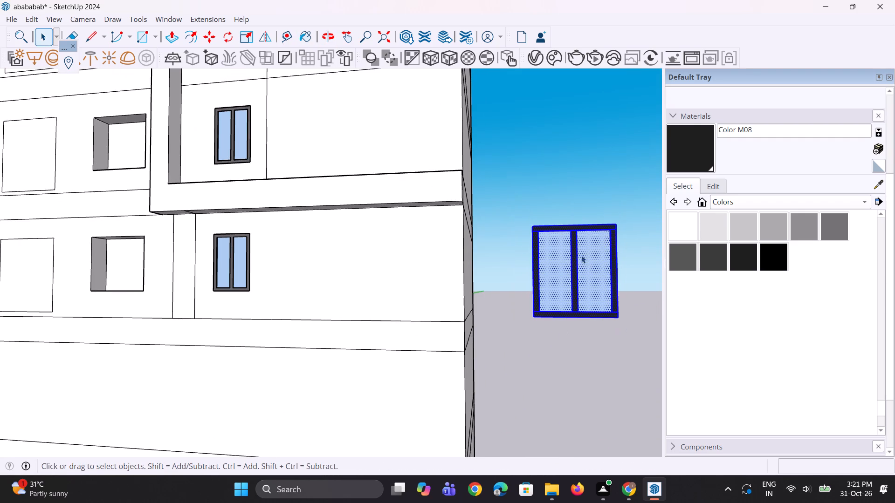
pyautogui.rightClick(581, 255)
pyautogui.click(603, 113)
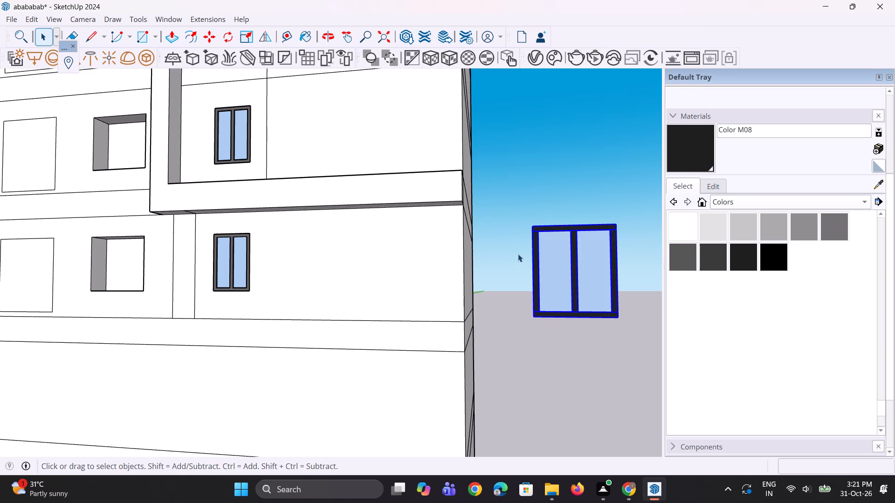
pyautogui.click(516, 265)
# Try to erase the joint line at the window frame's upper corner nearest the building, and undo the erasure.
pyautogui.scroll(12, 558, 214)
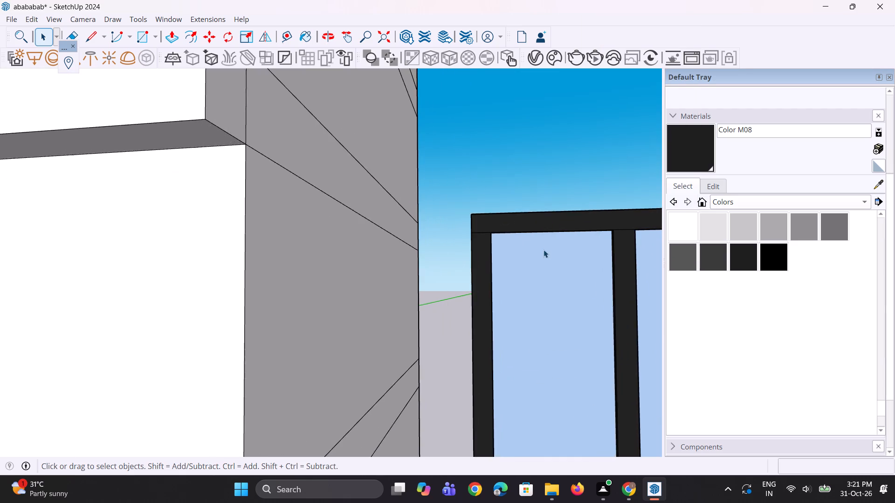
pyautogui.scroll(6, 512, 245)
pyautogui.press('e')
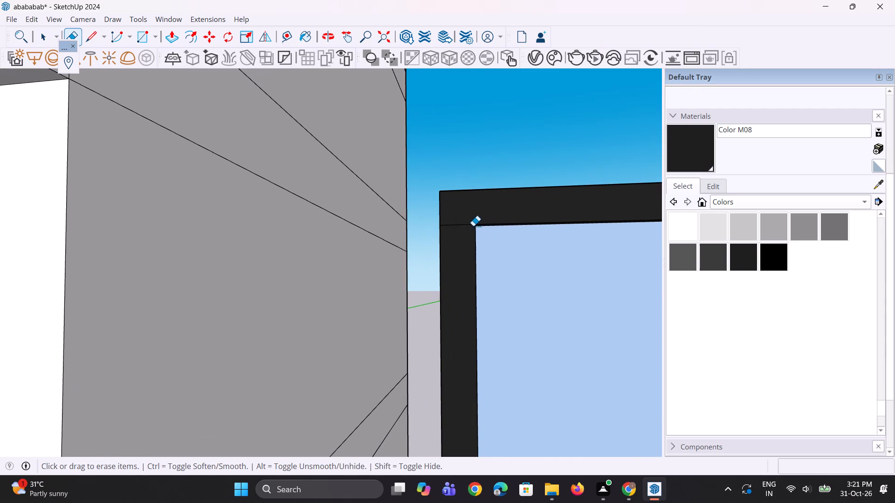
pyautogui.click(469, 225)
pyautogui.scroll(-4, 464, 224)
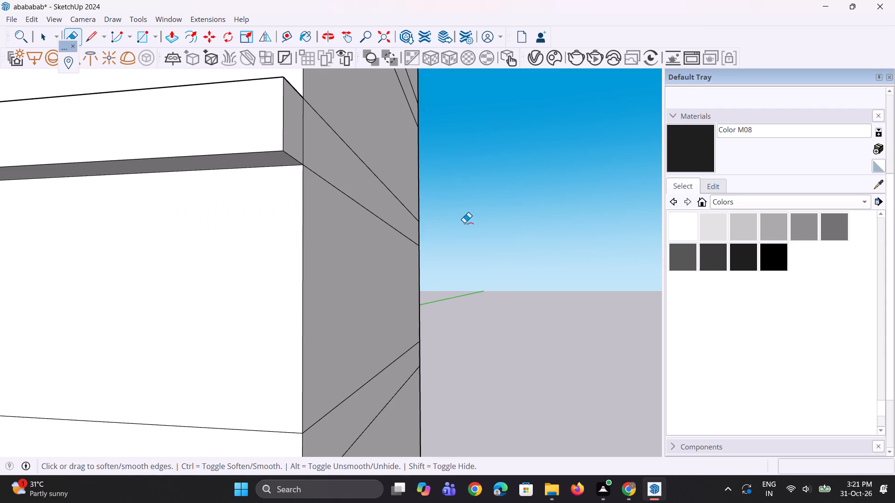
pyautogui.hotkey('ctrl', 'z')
# Push the top floor's taller central panel inward to form a recessed opening, leaving the panels below flush.
pyautogui.scroll(-11, 464, 223)
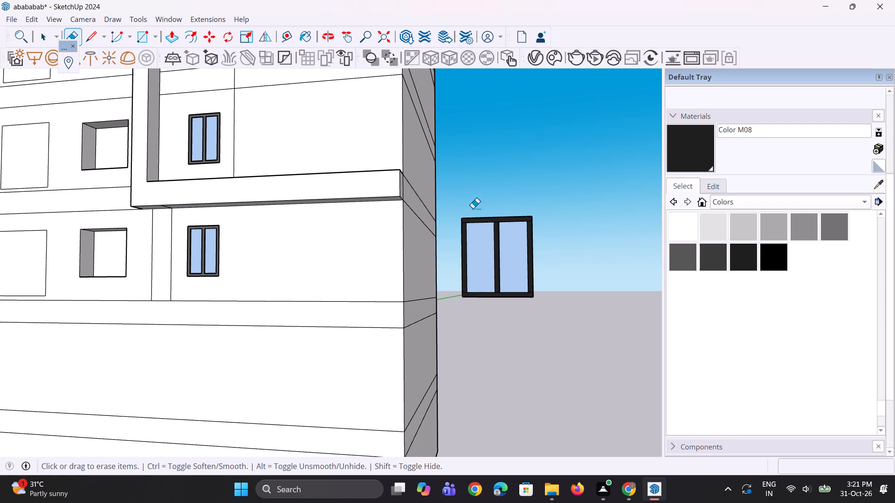
pyautogui.scroll(-5, 498, 248)
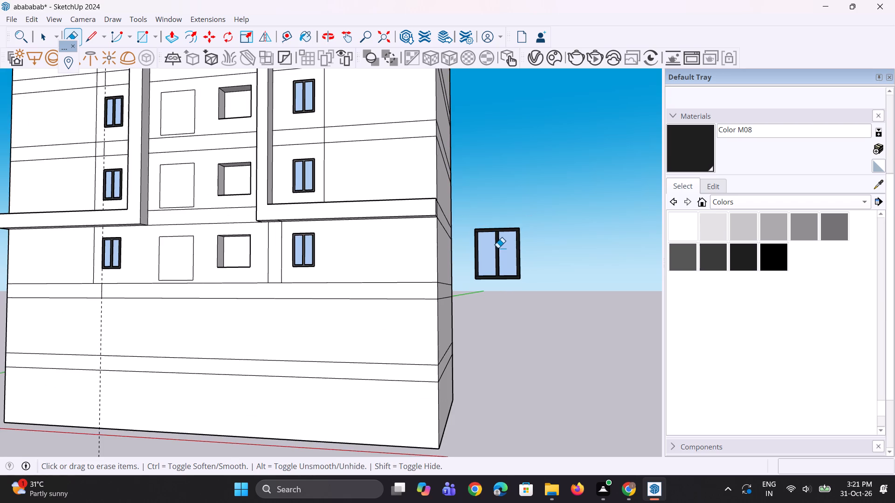
pyautogui.scroll(-5, 498, 248)
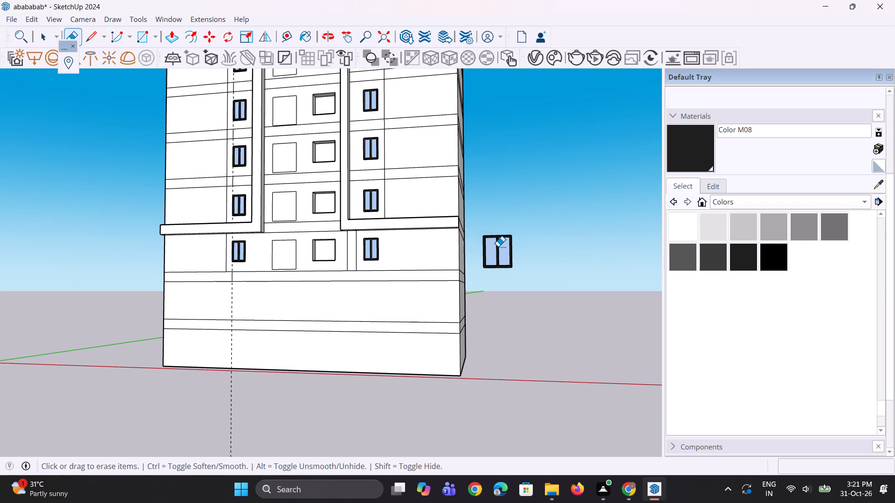
pyautogui.scroll(-4, 525, 257)
pyautogui.moveTo(522, 258); pyautogui.dragTo(540, 273, button='middle')
pyautogui.press('space')
pyautogui.press('space')
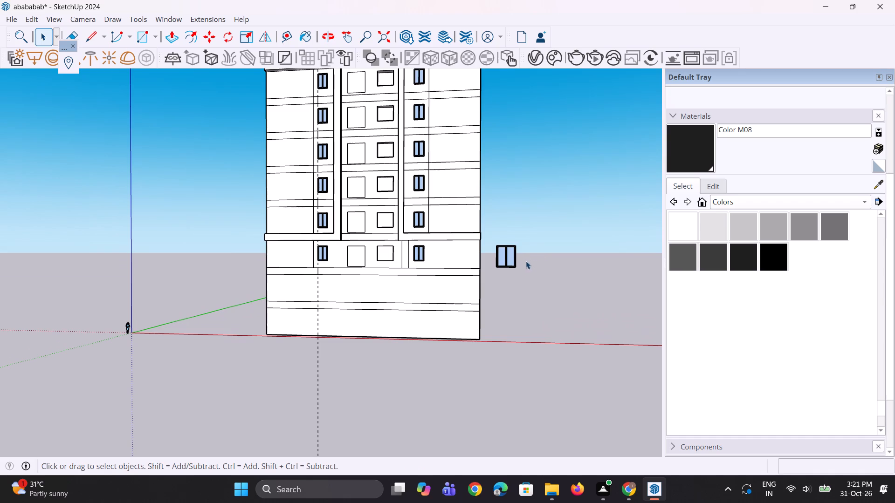
pyautogui.scroll(-5, 512, 291)
pyautogui.scroll(10, 422, 119)
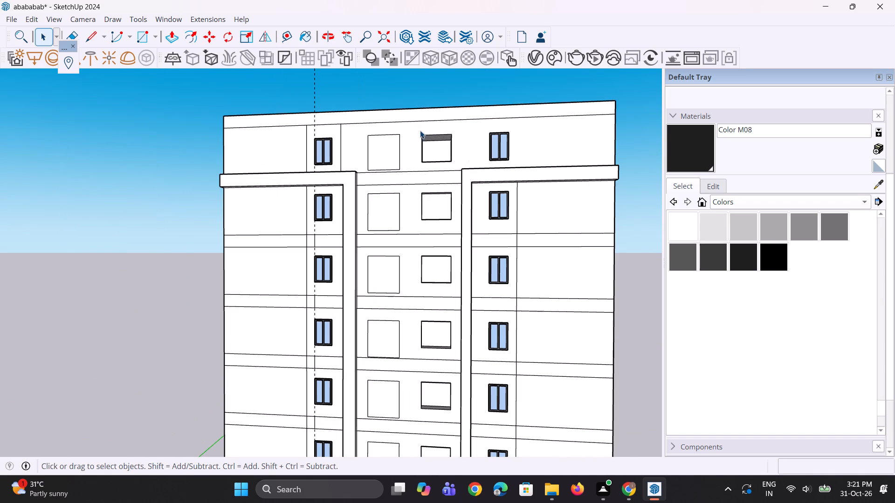
pyautogui.press('p')
pyautogui.moveTo(418, 131); pyautogui.dragTo(375, 292, button='middle')
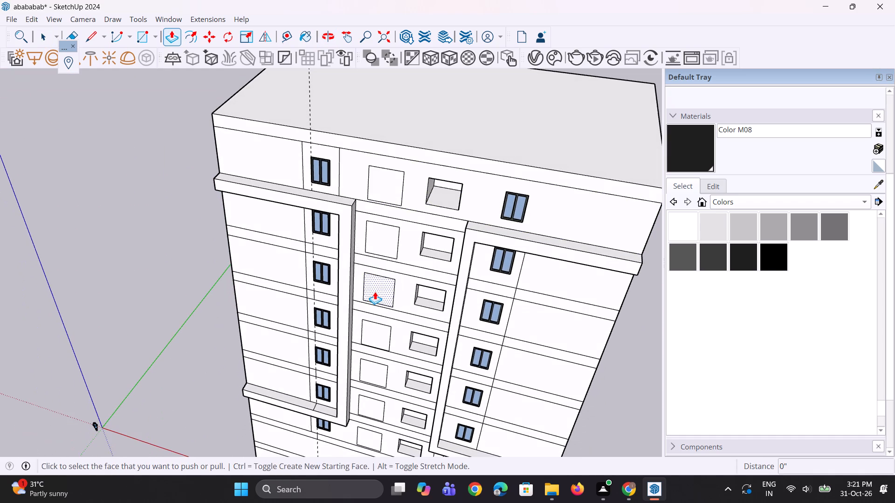
pyautogui.click(388, 198)
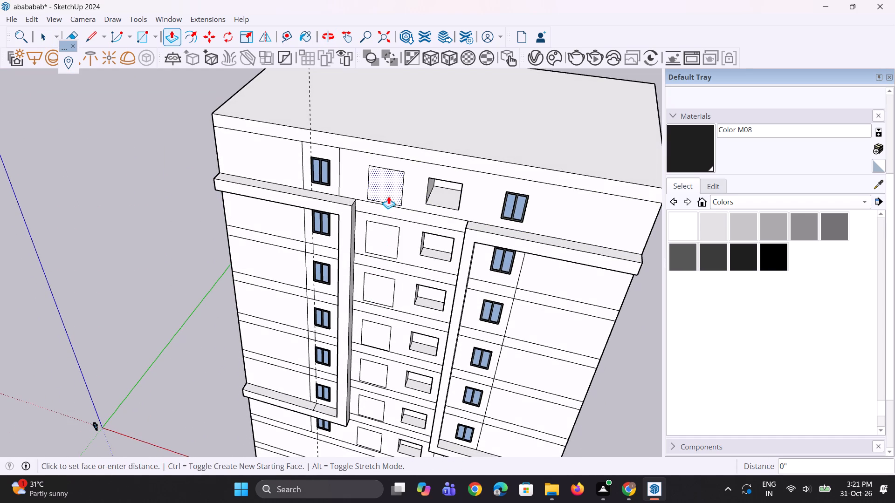
pyautogui.click(390, 185)
pyautogui.doubleClick(381, 229)
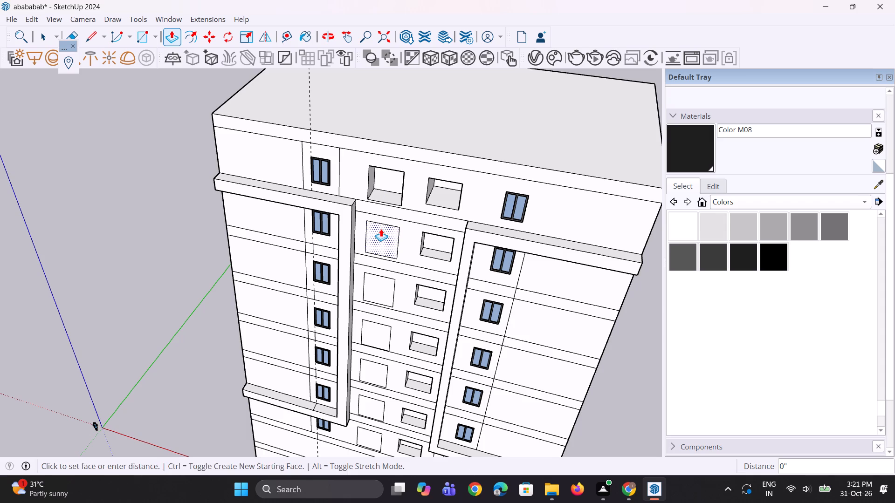
pyautogui.scroll(-4, 374, 232)
pyautogui.hotkey('ctrl', 'z')
pyautogui.scroll(-5, 352, 235)
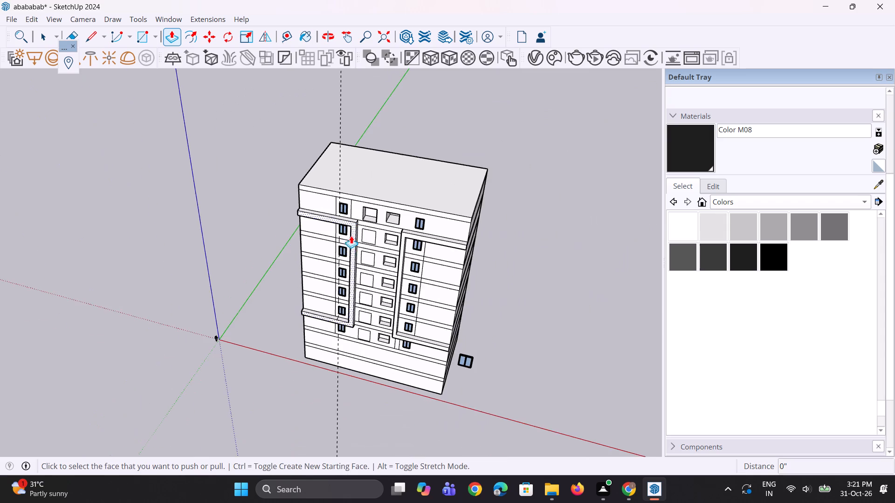
# Move the window group about 115' onto the facade, over the taller central panel one floor below the top.
pyautogui.moveTo(325, 372); pyautogui.dragTo(360, 267, button='middle')
pyautogui.press('space')
pyautogui.press('space')
pyautogui.click(474, 358)
pyautogui.scroll(6, 476, 358)
pyautogui.press('m')
pyautogui.click(486, 360)
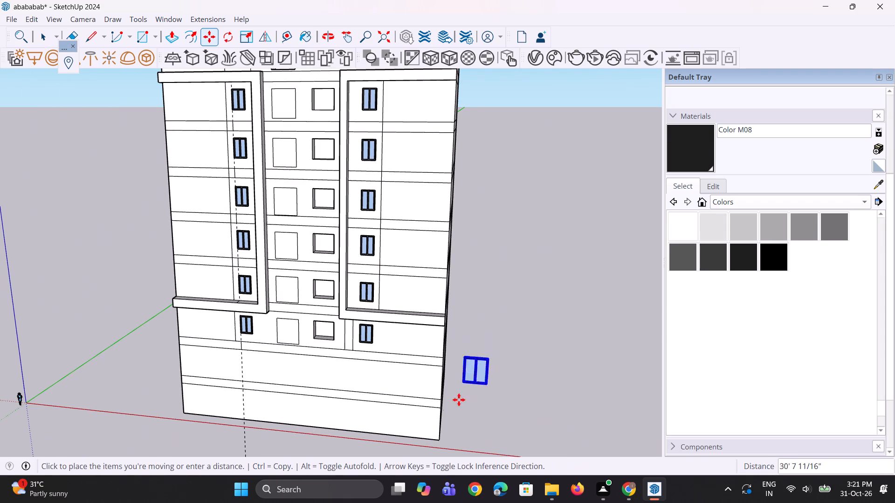
pyautogui.scroll(1, 313, 135)
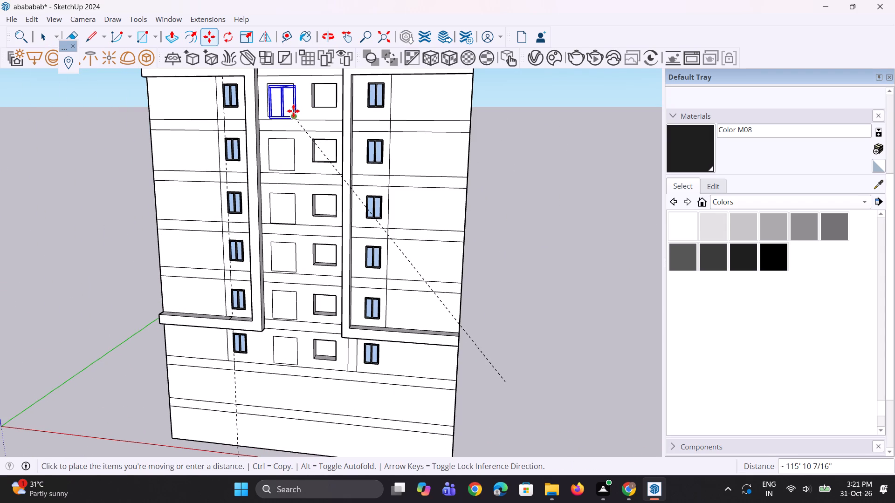
pyautogui.scroll(6, 293, 112)
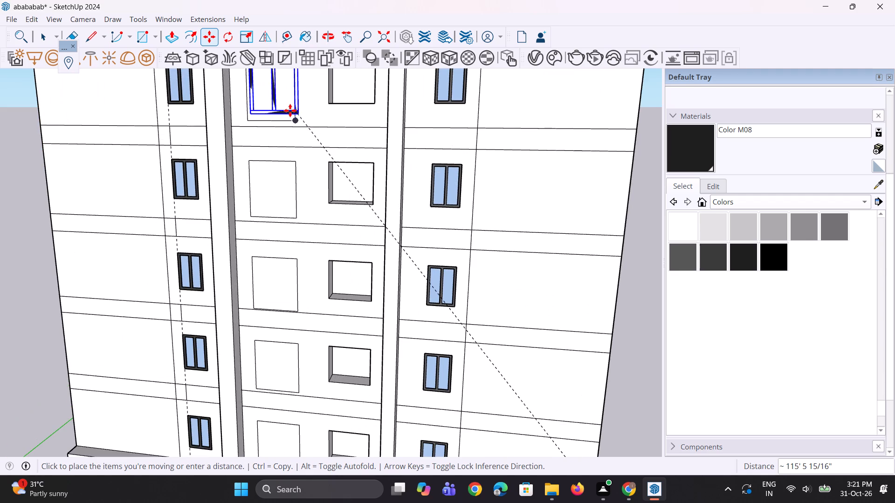
pyautogui.click(288, 113)
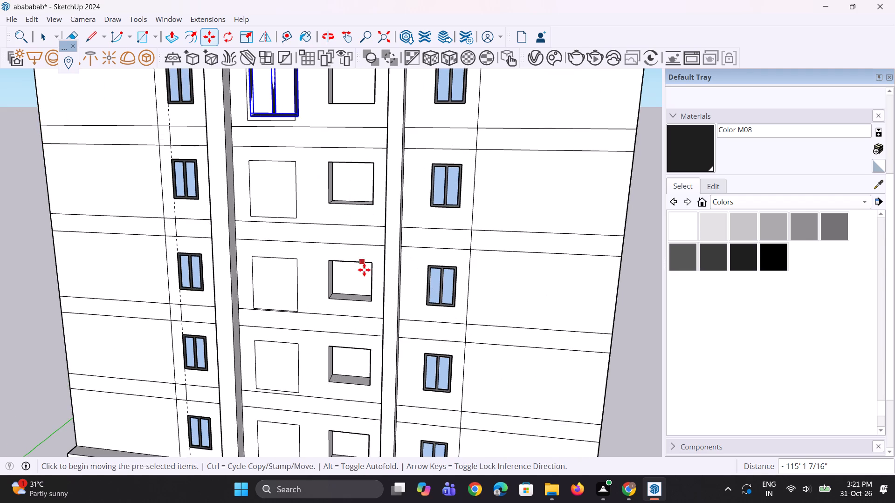
# Move the window group up into the top floor's recessed central opening, aligning its lower corner with the opening's corner.
pyautogui.scroll(-5, 364, 270)
pyautogui.moveTo(340, 178); pyautogui.dragTo(335, 205, button='middle')
pyautogui.scroll(2, 335, 197)
pyautogui.click(324, 180)
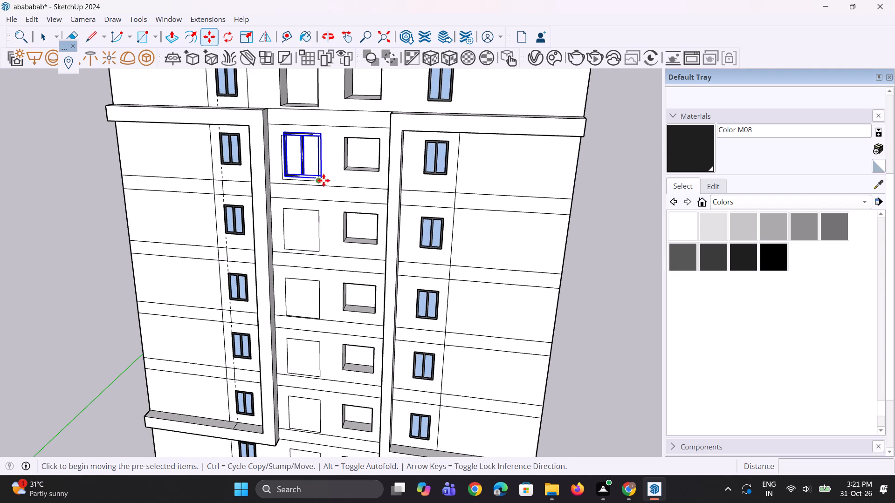
pyautogui.scroll(-4, 316, 224)
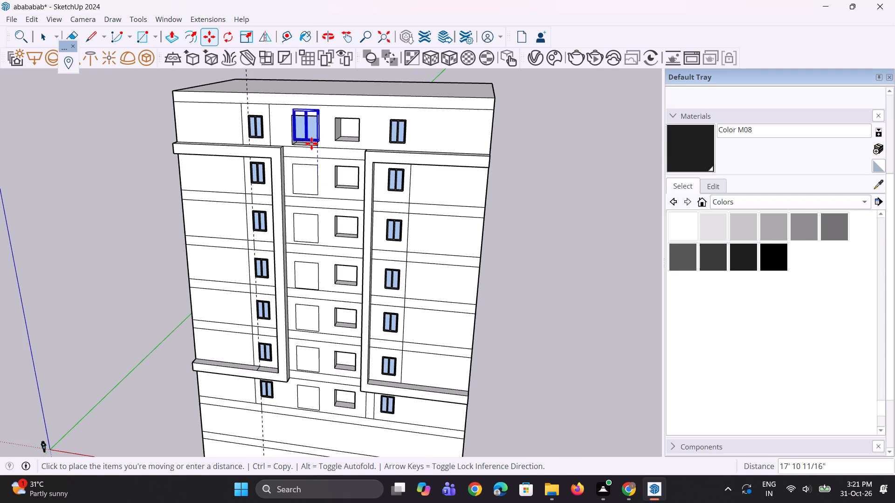
pyautogui.click(315, 148)
pyautogui.scroll(6, 315, 147)
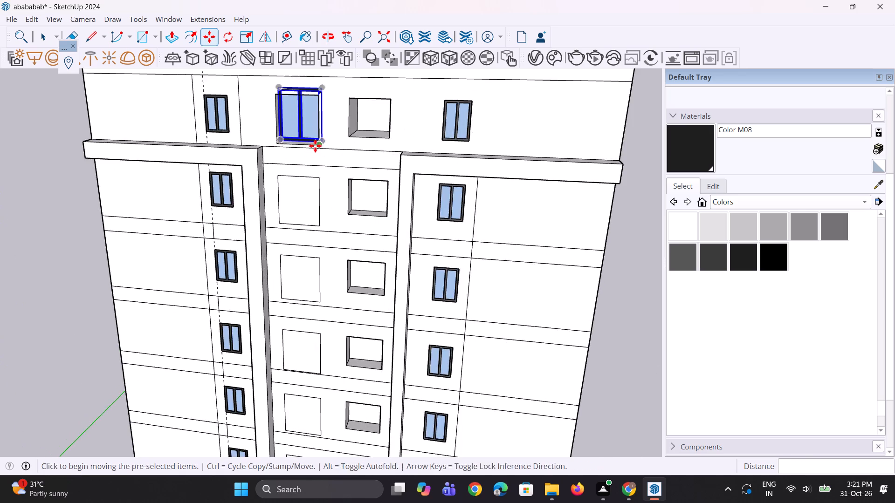
pyautogui.scroll(6, 315, 146)
pyautogui.click(332, 136)
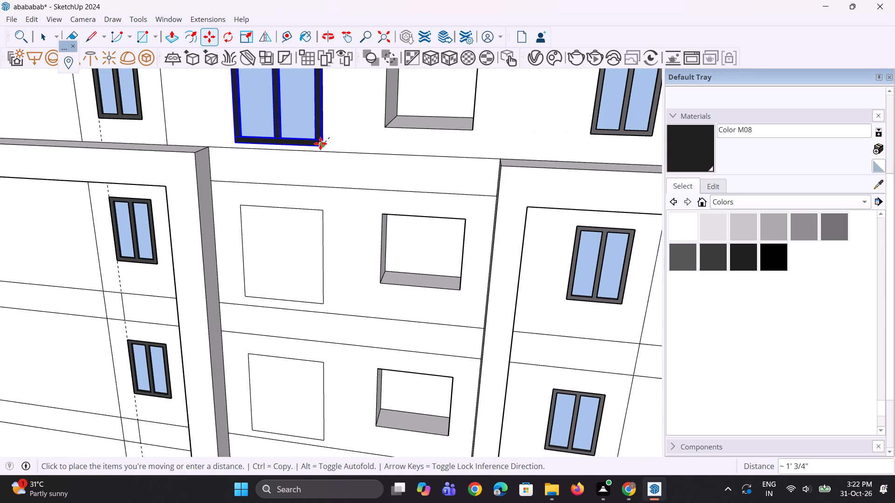
pyautogui.click(320, 143)
pyautogui.scroll(-11, 310, 213)
pyautogui.press('space')
pyautogui.press('space')
pyautogui.click(377, 87)
# Copy the taller central panel face one floor below the top to empty space about 94' away beside the building.
pyautogui.scroll(7, 357, 137)
pyautogui.click(256, 298)
pyautogui.scroll(-11, 268, 239)
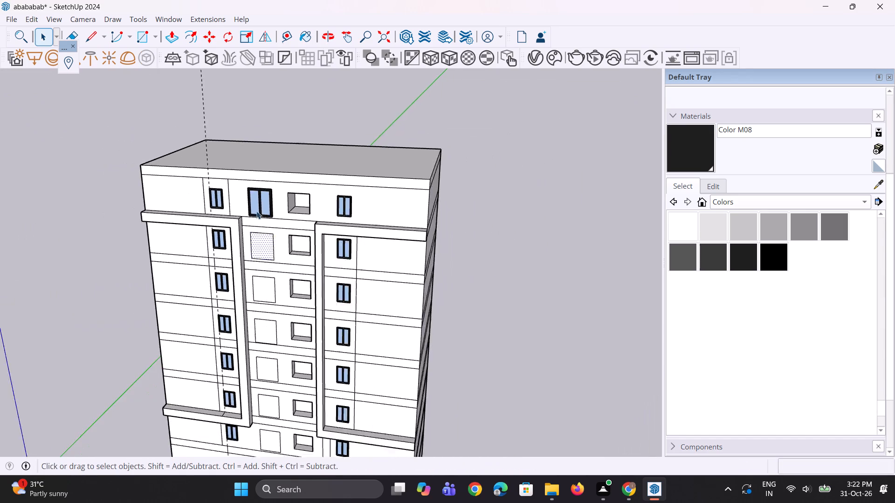
pyautogui.press('m')
pyautogui.scroll(4, 262, 285)
pyautogui.click(264, 235)
pyautogui.scroll(-5, 317, 234)
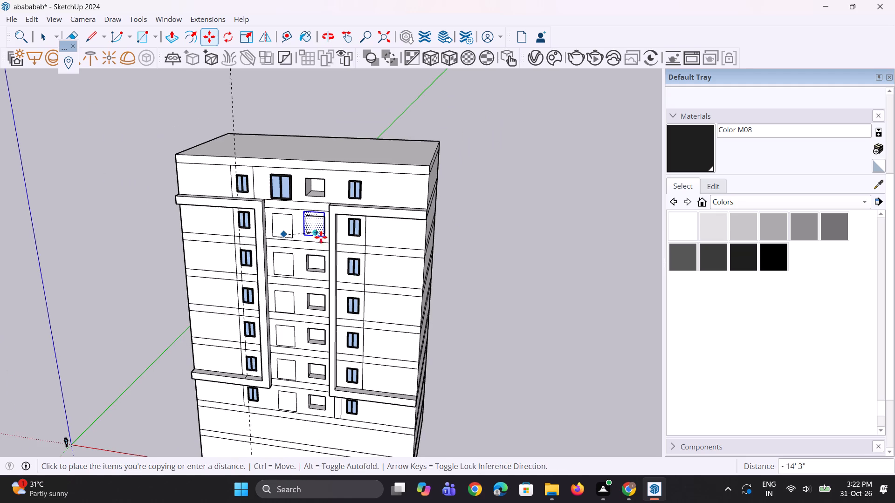
pyautogui.click(508, 256)
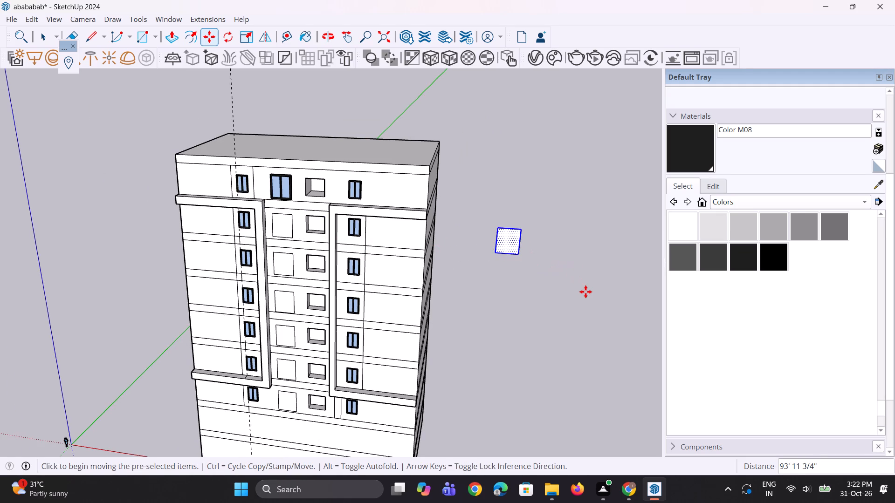
pyautogui.press('space')
pyautogui.press('space')
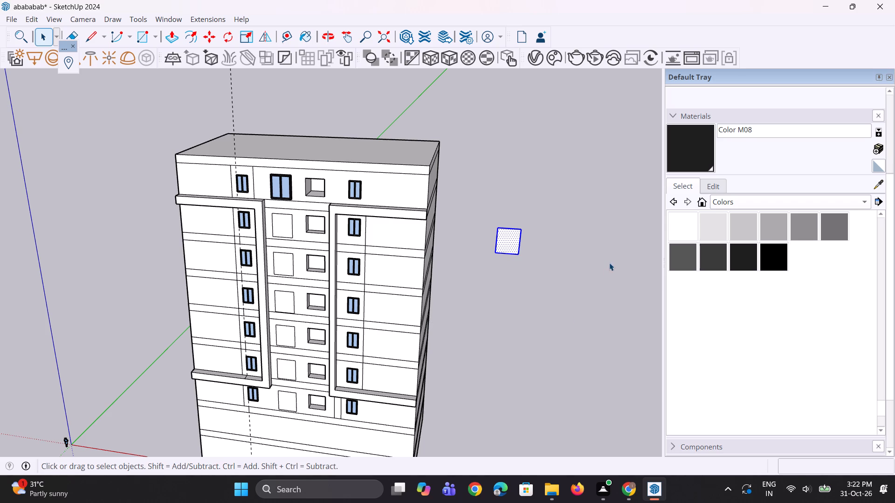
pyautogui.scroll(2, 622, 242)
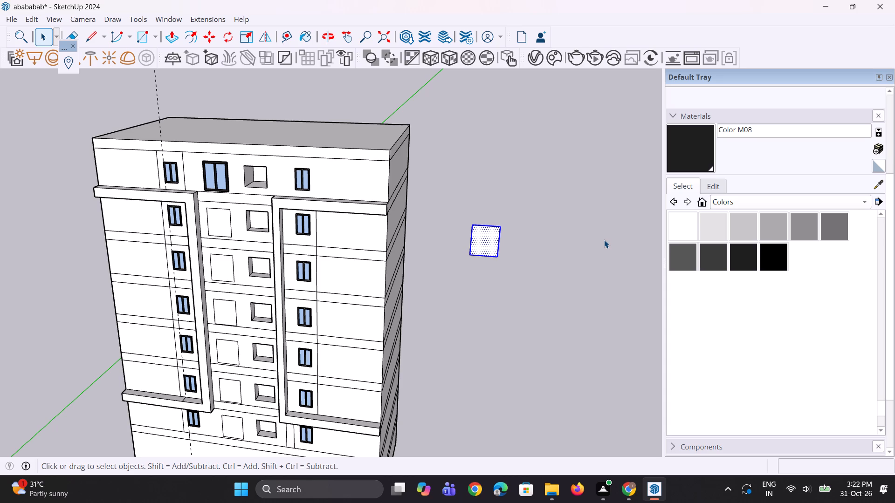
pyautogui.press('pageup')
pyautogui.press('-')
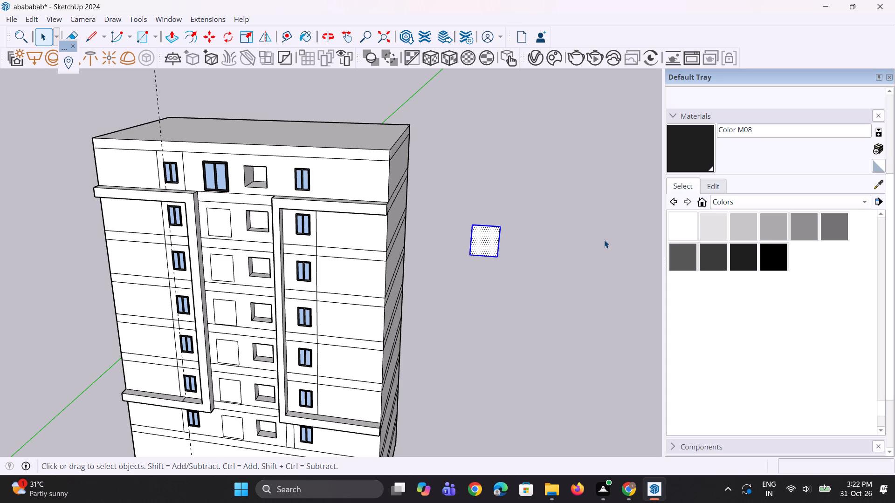
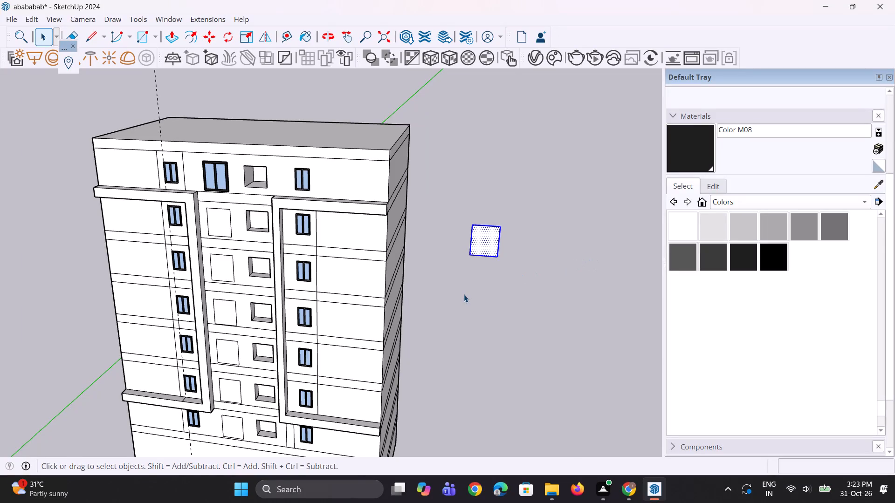
# Extrude the copied panel face beside the building by 3" into a thin window slab.
pyautogui.press('p')
pyautogui.scroll(3, 482, 236)
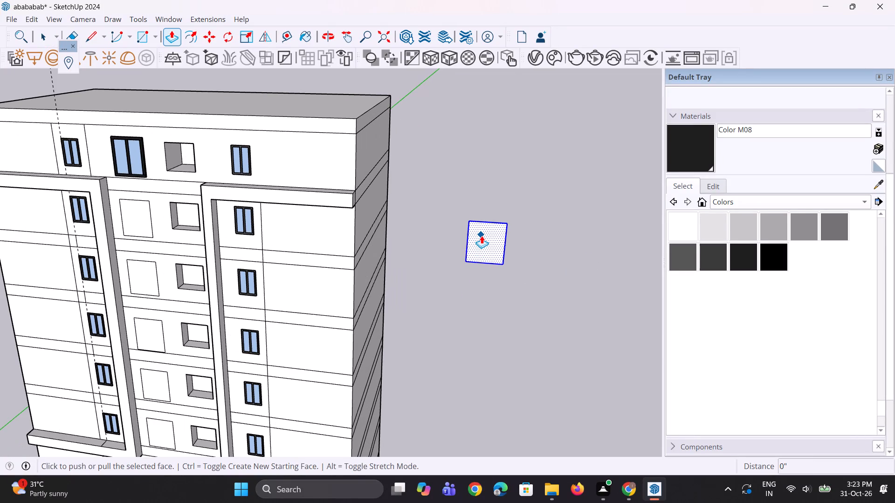
pyautogui.click(482, 236)
pyautogui.press('3')
pyautogui.hotkey('shift', '"')
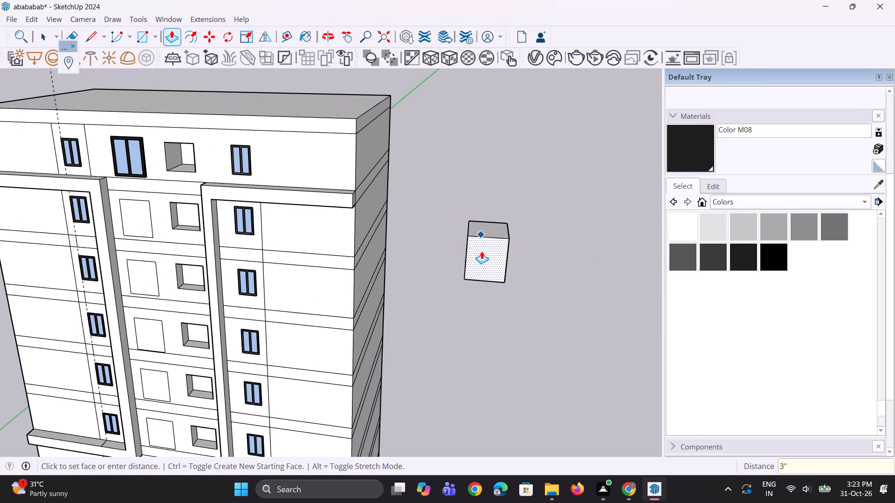
pyautogui.press('Return')
pyautogui.moveTo(482, 248); pyautogui.dragTo(496, 268, button='middle')
pyautogui.press('space')
pyautogui.press('space')
pyautogui.click(551, 255)
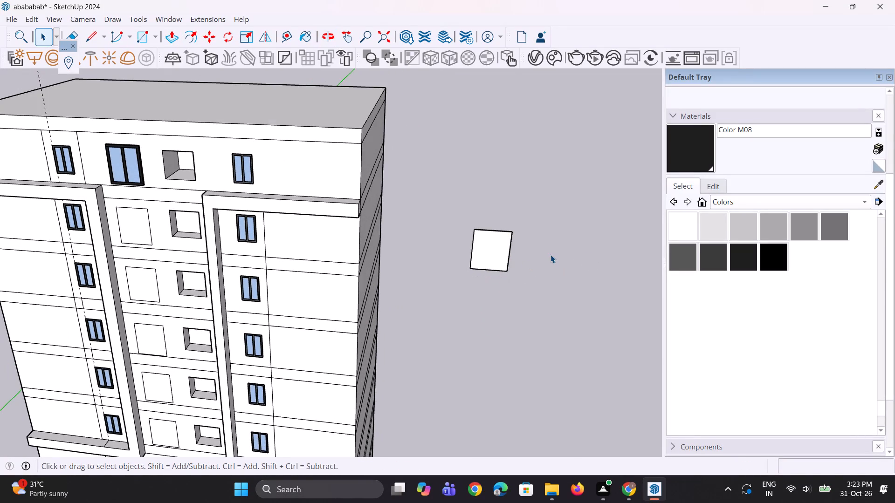
# Offset the window slab's front face inward by about 7 1/2" to outline the frame border.
pyautogui.scroll(3, 486, 265)
pyautogui.click(488, 260)
pyautogui.moveTo(499, 225); pyautogui.dragTo(509, 237, button='middle')
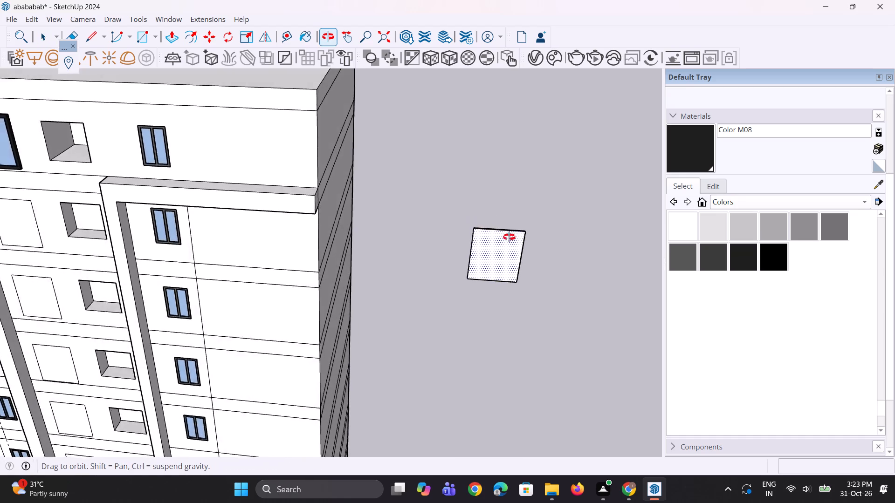
pyautogui.scroll(1, 509, 240)
pyautogui.moveTo(509, 237); pyautogui.dragTo(512, 217, button='middle')
pyautogui.press('f')
pyautogui.scroll(3, 426, 231)
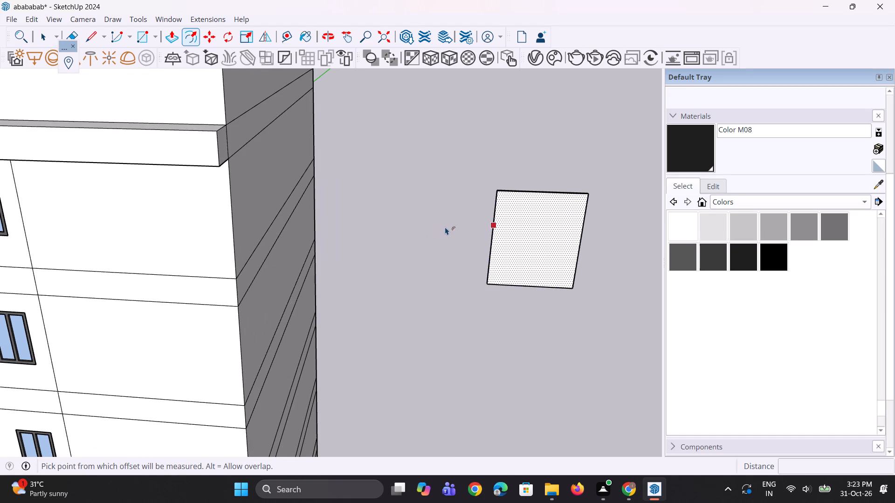
pyautogui.click(451, 230)
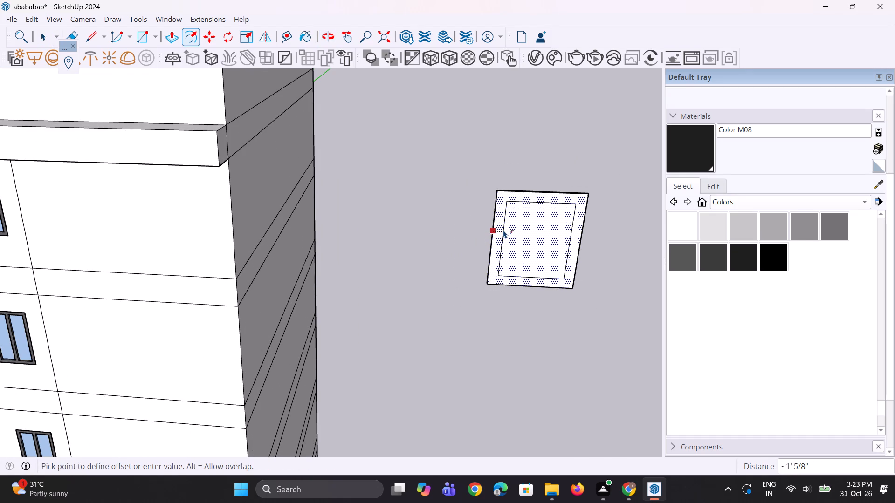
pyautogui.click(499, 235)
pyautogui.press('space')
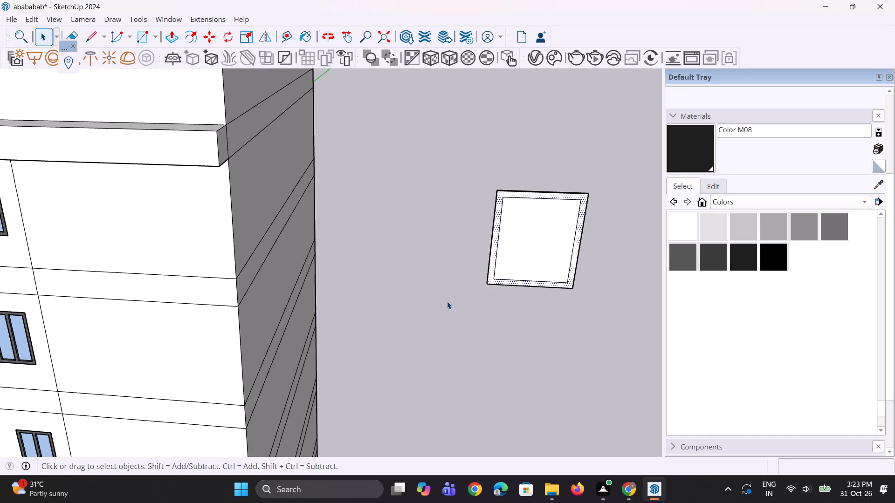
pyautogui.click(447, 301)
# Draw short lines from the frame outline's two left inner corners to the slab's outer edge, separating the left vertical strip.
pyautogui.scroll(-4, 492, 268)
pyautogui.moveTo(508, 251); pyautogui.dragTo(489, 190, button='middle')
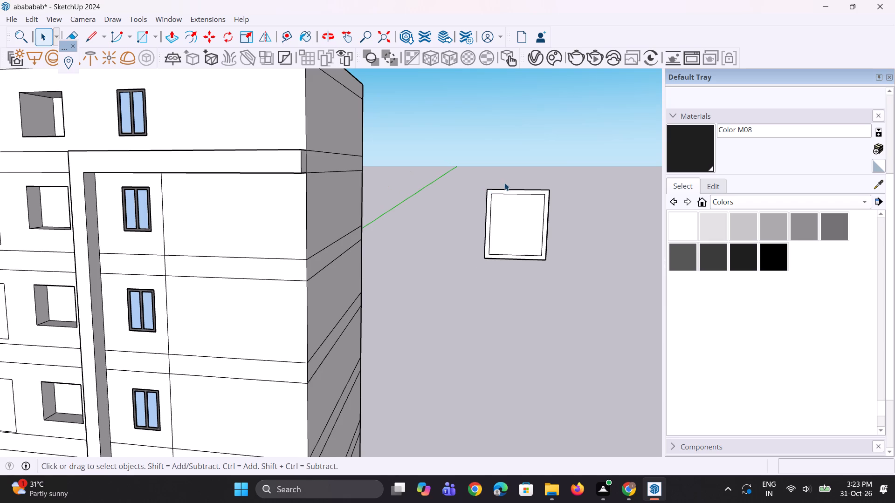
pyautogui.scroll(3, 505, 184)
pyautogui.press('l')
pyautogui.scroll(5, 519, 211)
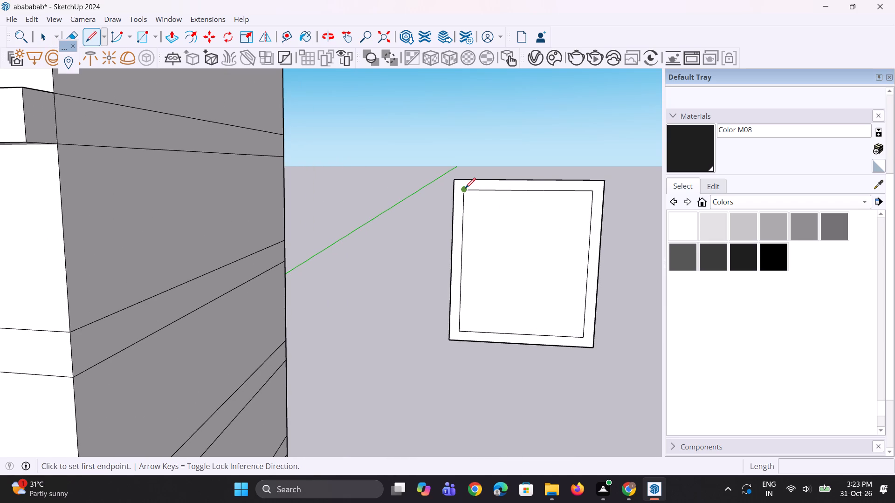
pyautogui.click(465, 188)
pyautogui.click(455, 189)
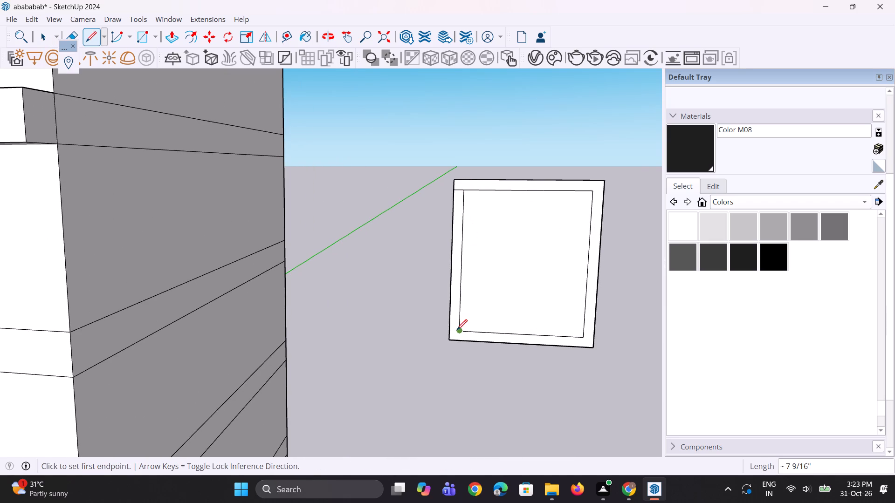
pyautogui.scroll(2, 457, 330)
pyautogui.click(457, 330)
pyautogui.click(448, 330)
pyautogui.press('space')
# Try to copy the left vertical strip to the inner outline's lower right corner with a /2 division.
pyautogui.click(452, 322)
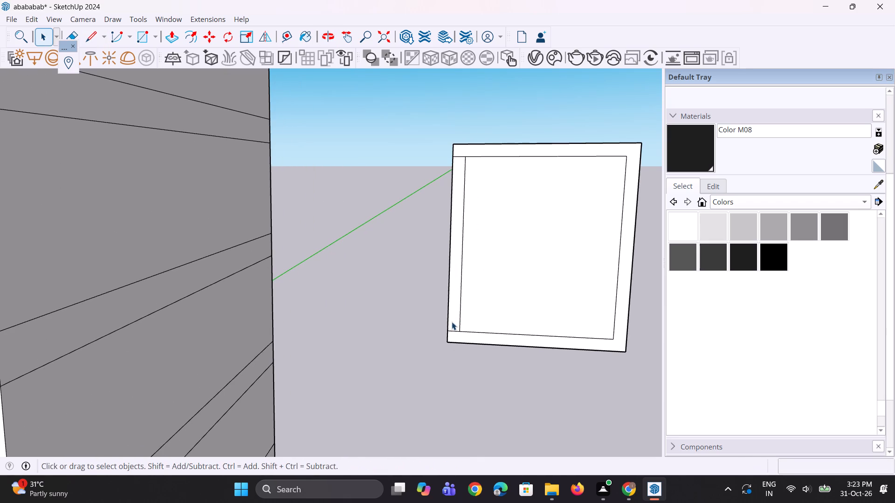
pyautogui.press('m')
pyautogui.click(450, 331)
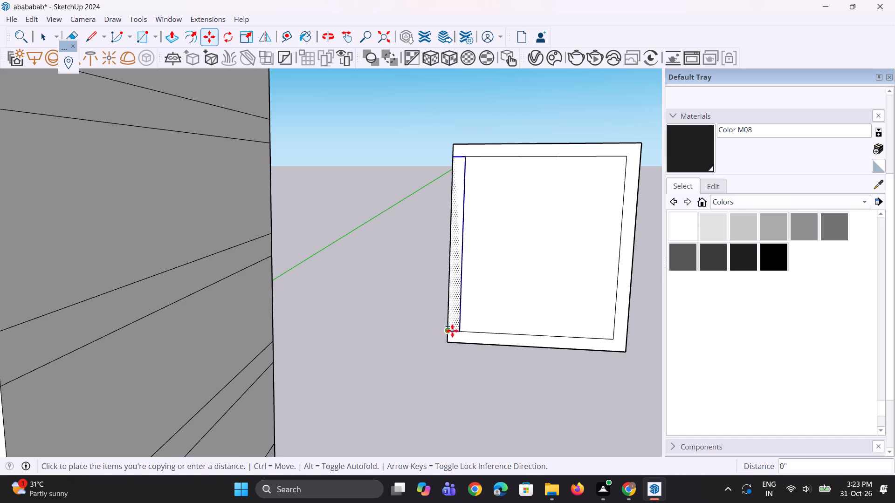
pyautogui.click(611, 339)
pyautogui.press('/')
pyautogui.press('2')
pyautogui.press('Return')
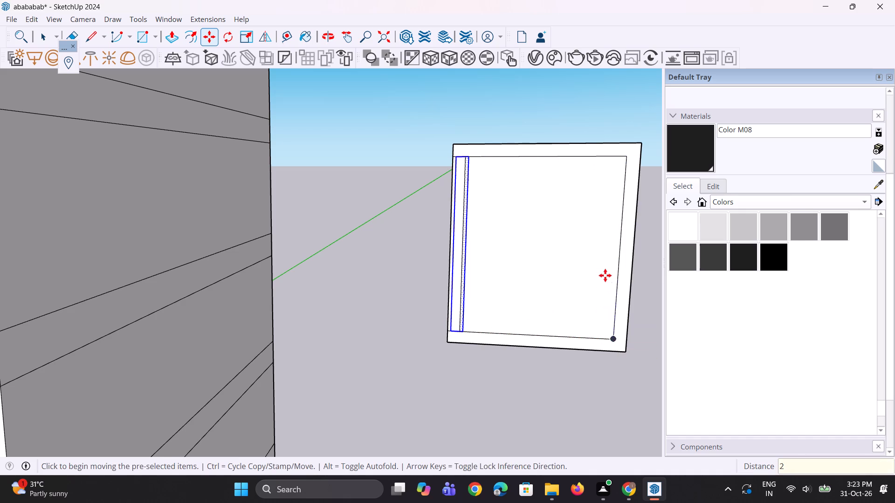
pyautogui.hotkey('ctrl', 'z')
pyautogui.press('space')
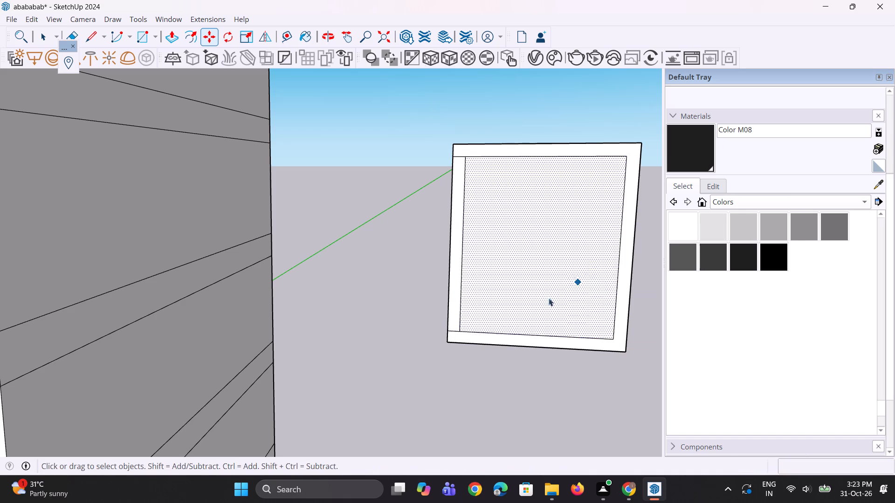
# Copy the left vertical strip to the inner outline's lower right corner and divide by 2, forming a central mullion.
pyautogui.press('space')
pyautogui.click(457, 321)
pyautogui.press('m')
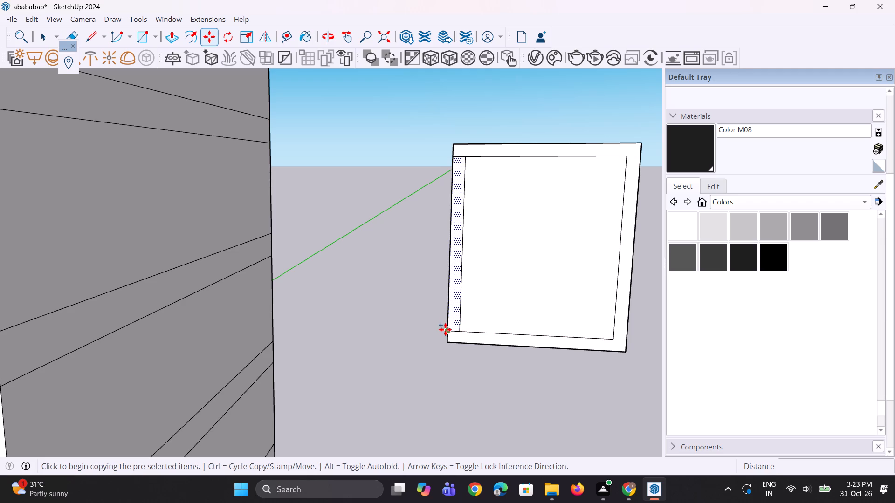
pyautogui.click(445, 331)
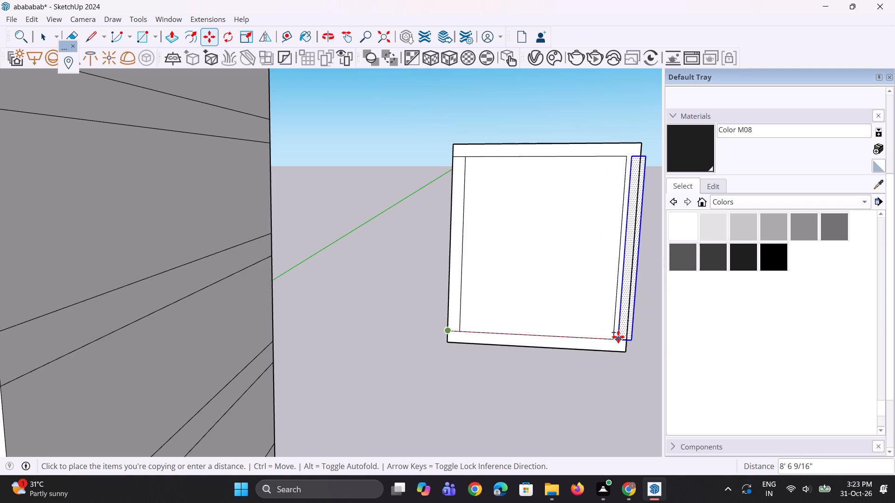
pyautogui.click(613, 336)
pyautogui.press('/')
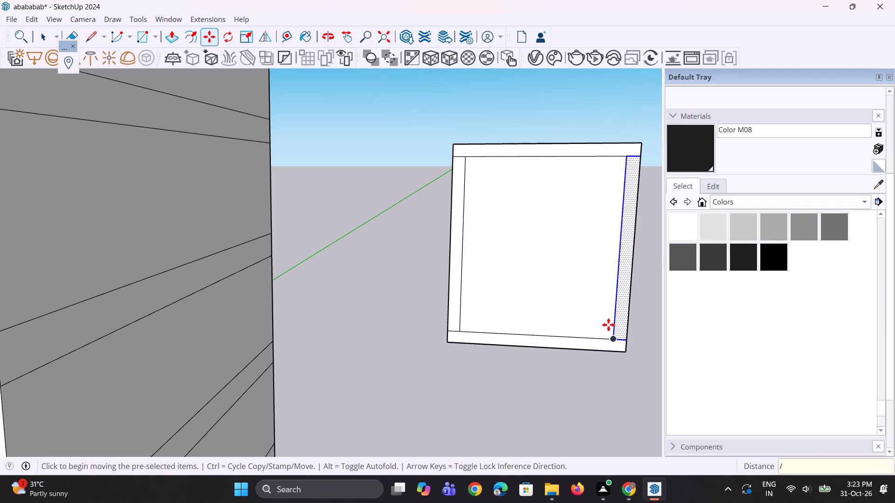
pyautogui.press('2')
pyautogui.press('Return')
pyautogui.press('m')
pyautogui.press('space')
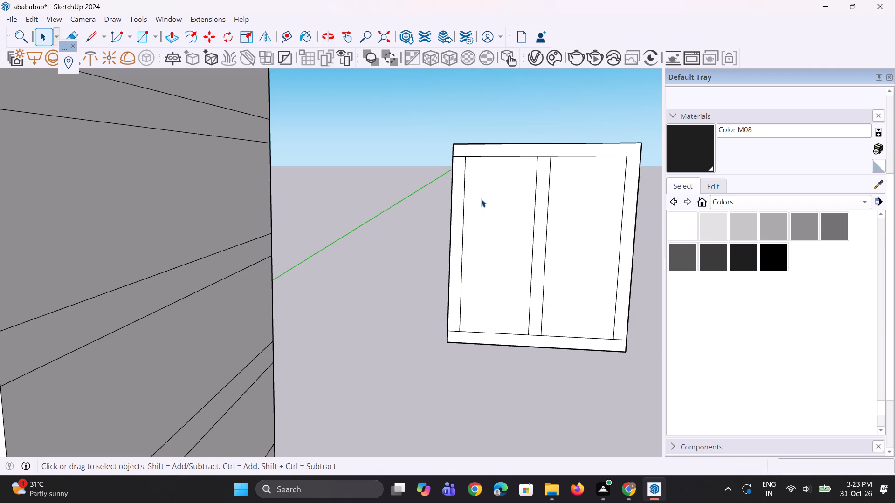
# Erase the extra line segments at the frame corners and mullion ends so frame and mullion become one face around two panes.
pyautogui.press('e')
pyautogui.scroll(3, 469, 173)
pyautogui.click(455, 149)
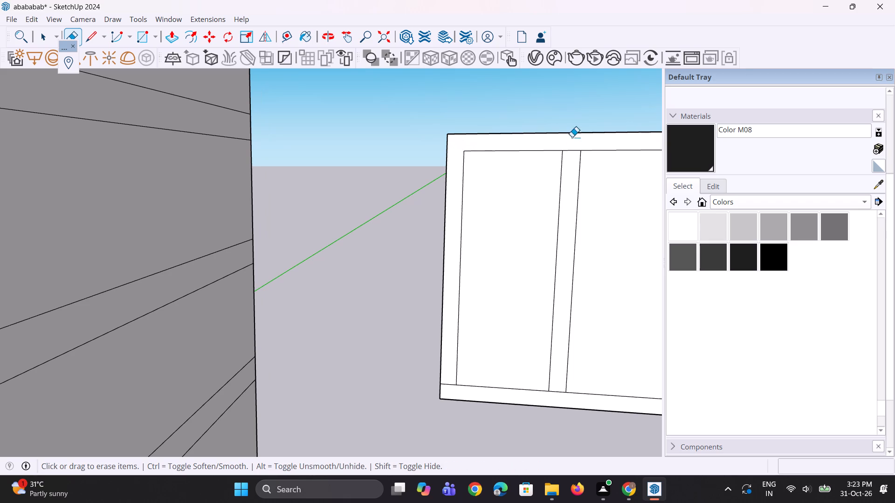
pyautogui.moveTo(572, 148); pyautogui.dragTo(572, 155)
pyautogui.scroll(-3, 540, 195)
pyautogui.scroll(2, 557, 288)
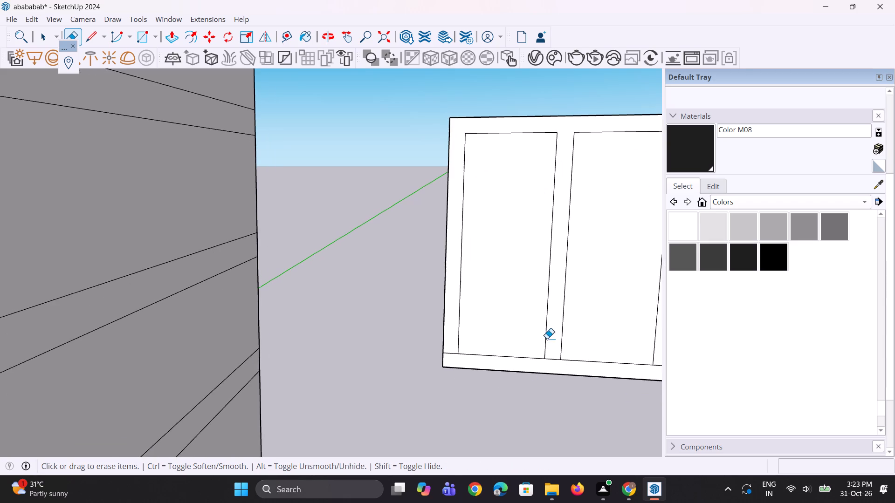
pyautogui.scroll(1, 524, 376)
pyautogui.moveTo(433, 345); pyautogui.dragTo(434, 351)
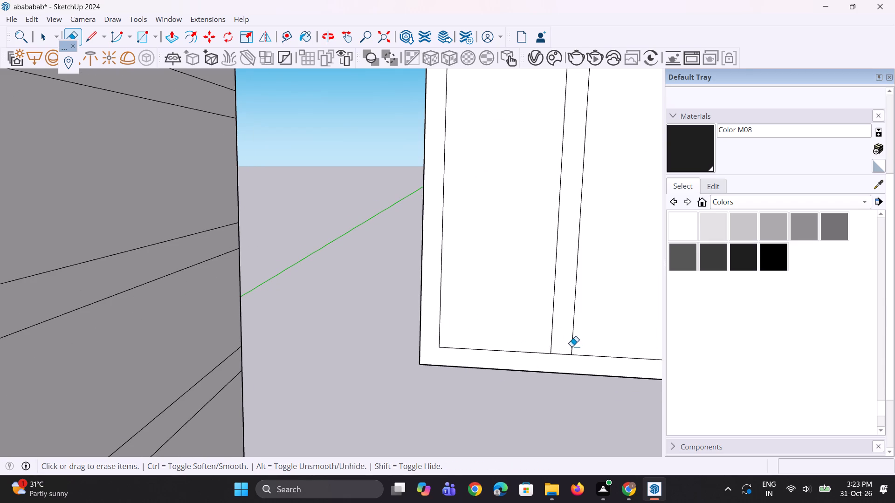
pyautogui.moveTo(558, 352); pyautogui.dragTo(558, 357)
pyautogui.scroll(-5, 462, 387)
pyautogui.scroll(3, 528, 375)
pyautogui.scroll(2, 565, 367)
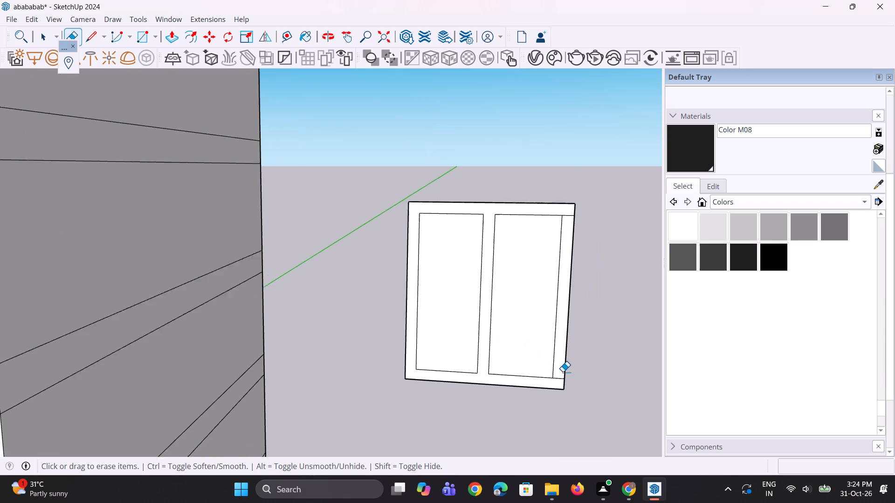
pyautogui.scroll(1, 563, 372)
pyautogui.click(560, 380)
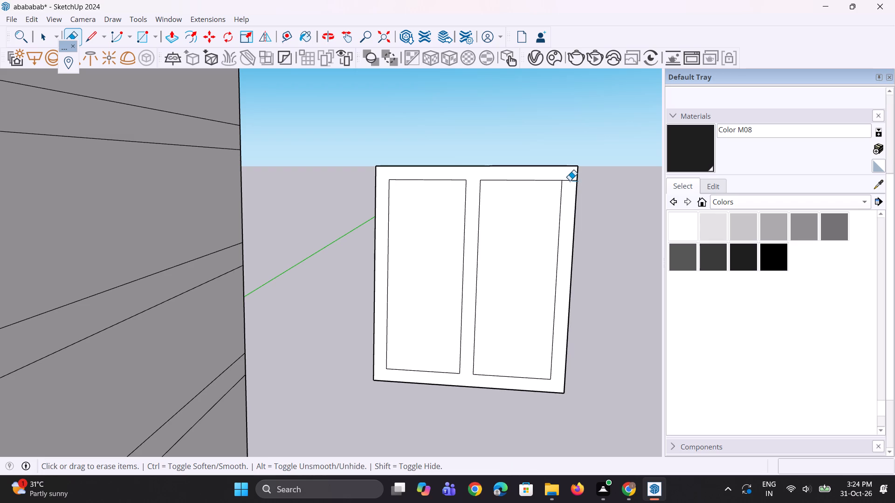
pyautogui.click(570, 181)
# Extrude the joined frame and mullion face outward by 3" from the two panes.
pyautogui.press('p')
pyautogui.click(572, 203)
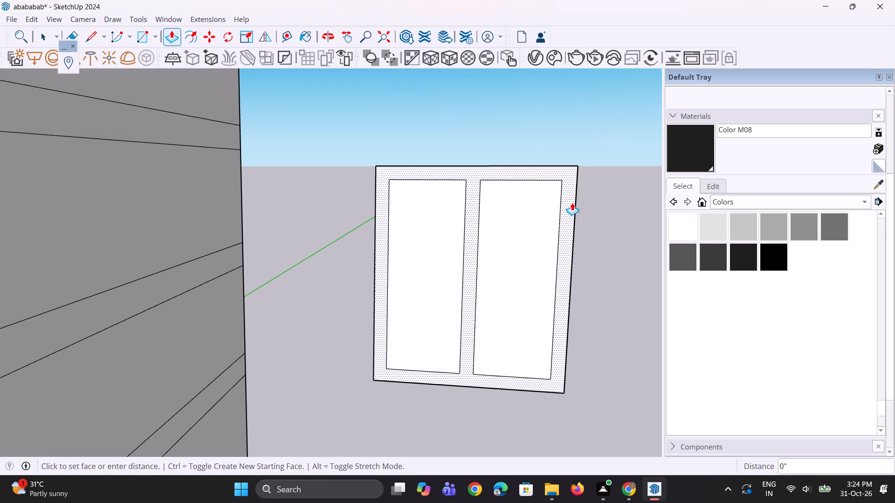
pyautogui.press('3')
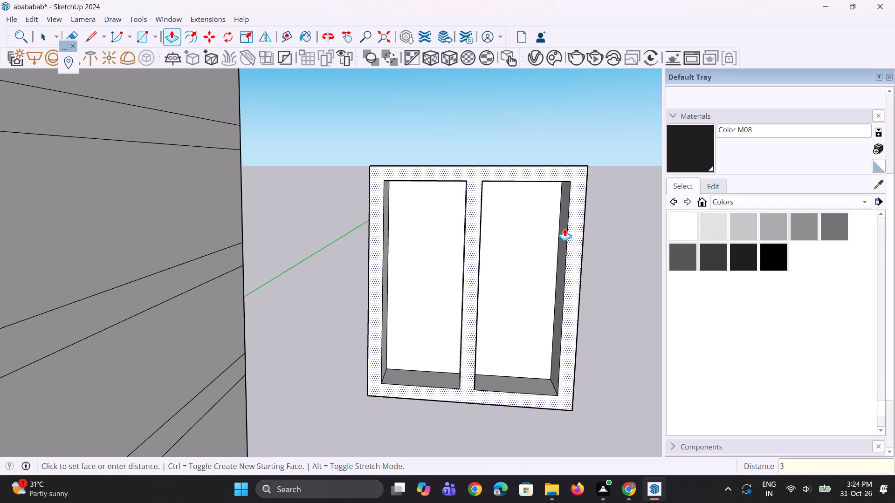
pyautogui.hotkey('shift', '"')
pyautogui.press('Return')
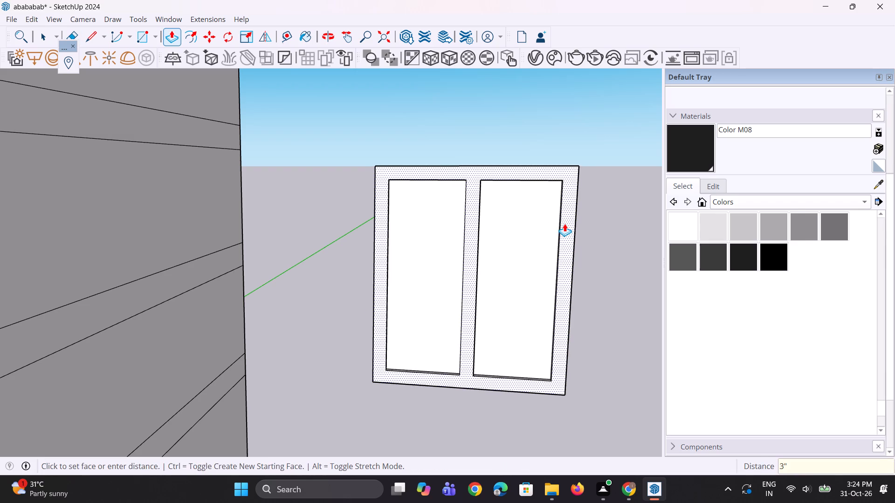
pyautogui.press('space')
pyautogui.press('space')
pyautogui.press('space')
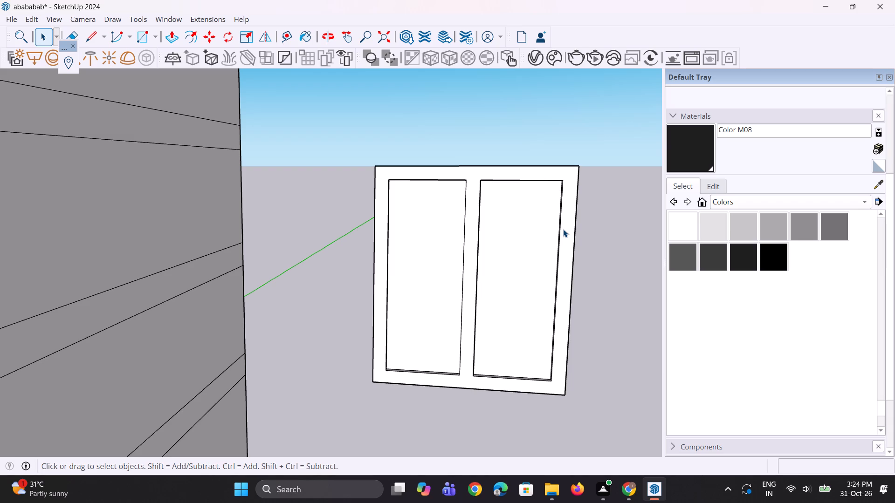
pyautogui.press('space')
# Paint the front face of the frame and the bottom inner edges of both panes with Color M08.
pyautogui.moveTo(682, 163); pyautogui.dragTo(675, 176)
pyautogui.scroll(3, 434, 407)
pyautogui.moveTo(681, 143); pyautogui.dragTo(680, 152)
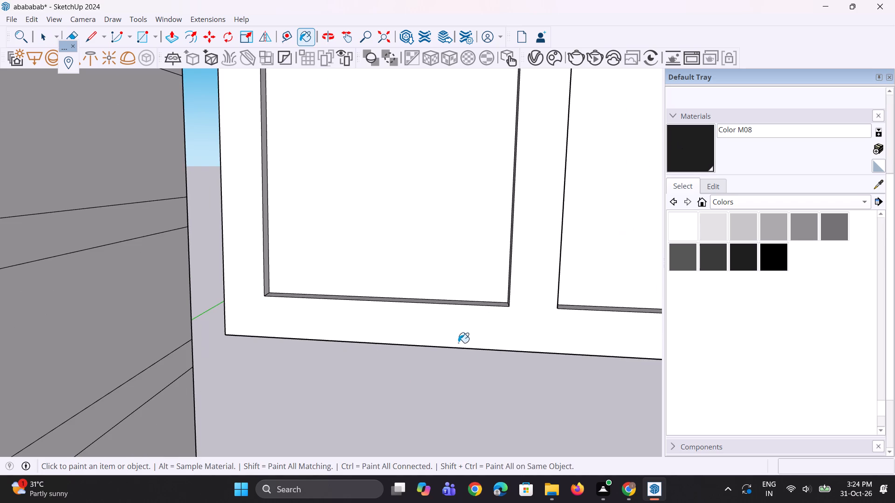
pyautogui.click(458, 343)
pyautogui.click(472, 305)
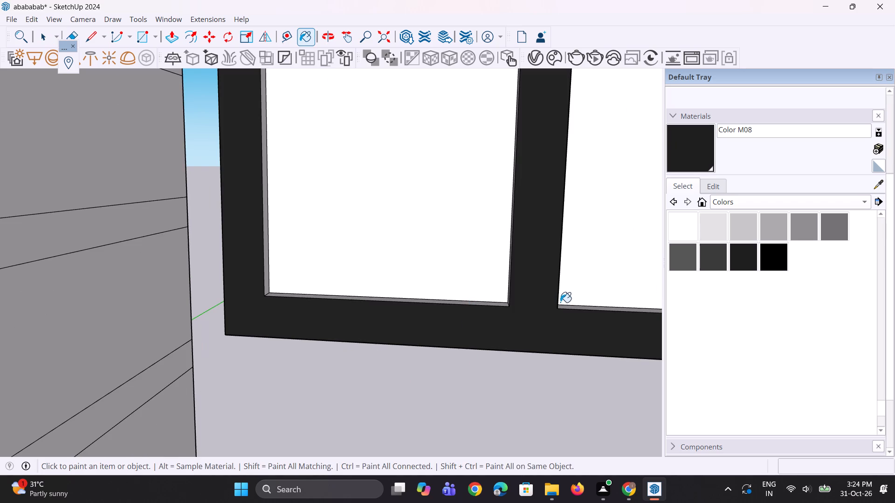
pyautogui.click(565, 307)
pyautogui.scroll(1, 503, 302)
pyautogui.click(499, 304)
# Paint the vertical inner edges of the frame and mullion around both panes with Color M08.
pyautogui.moveTo(500, 305); pyautogui.dragTo(512, 306, button='middle')
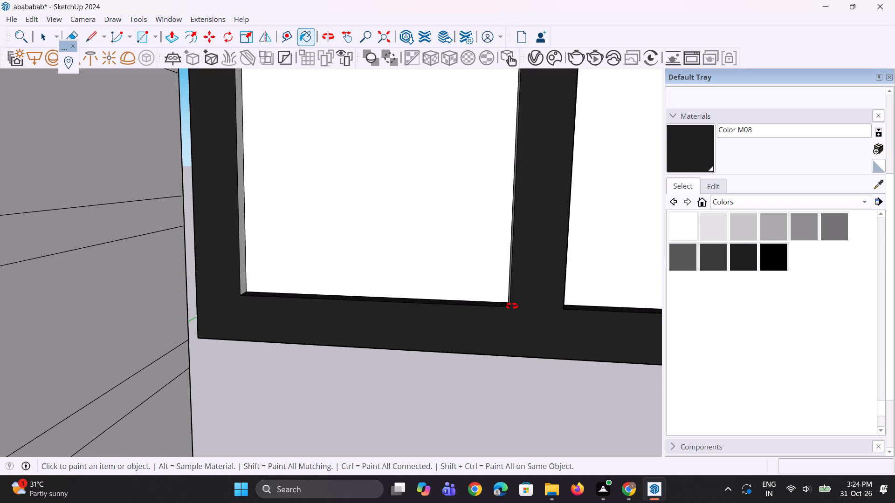
pyautogui.moveTo(512, 306); pyautogui.dragTo(583, 300, button='middle')
pyautogui.scroll(3, 560, 292)
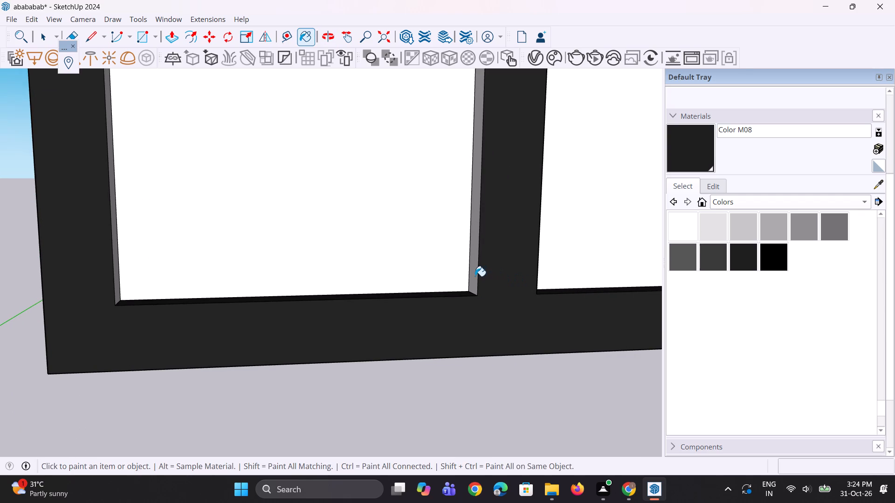
pyautogui.click(475, 276)
pyautogui.moveTo(530, 279); pyautogui.dragTo(348, 329, button='middle')
pyautogui.scroll(2, 519, 336)
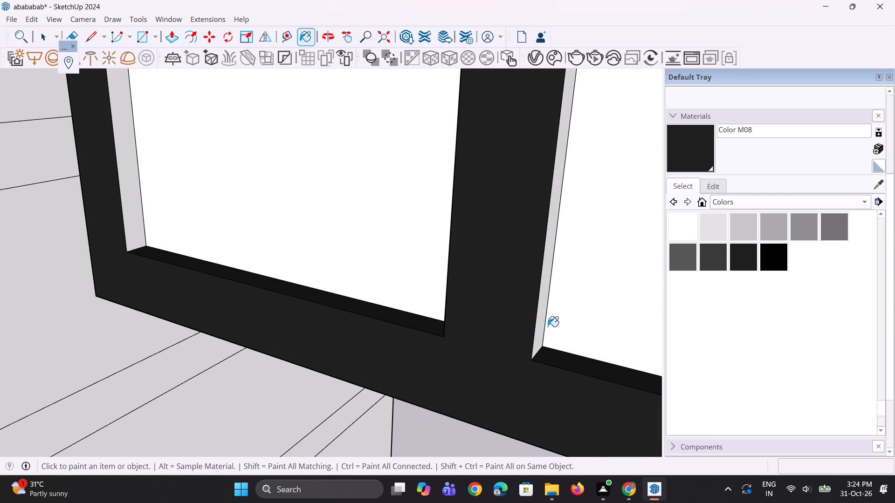
pyautogui.click(539, 334)
pyautogui.scroll(2, 69, 251)
pyautogui.scroll(-3, 94, 275)
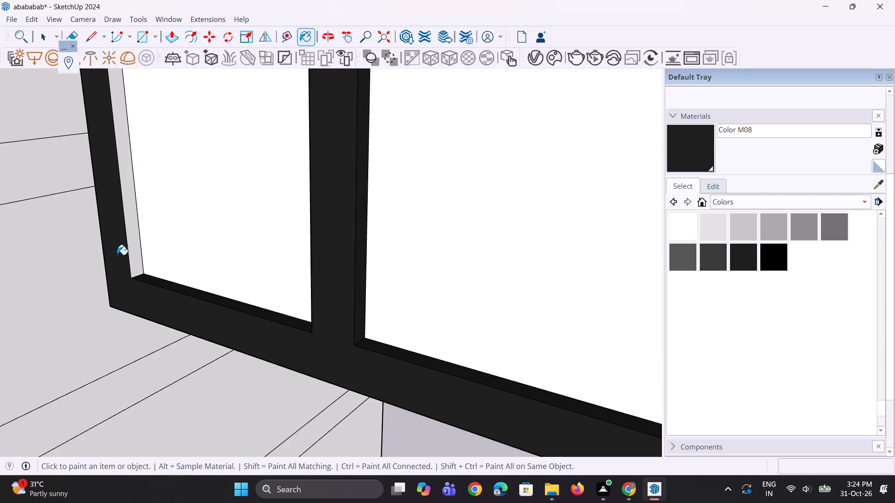
pyautogui.scroll(3, 133, 248)
pyautogui.moveTo(134, 248); pyautogui.dragTo(132, 253)
pyautogui.scroll(-11, 107, 308)
pyautogui.moveTo(222, 313); pyautogui.dragTo(466, 328, button='middle')
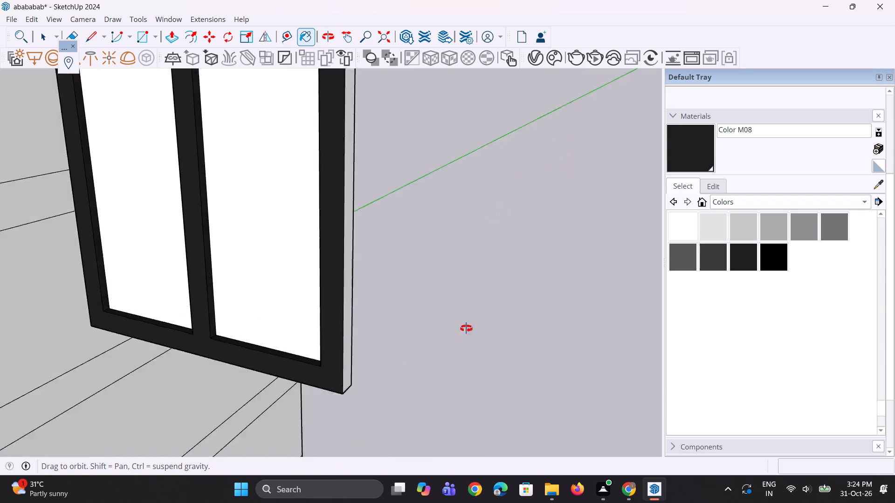
pyautogui.moveTo(466, 328); pyautogui.dragTo(526, 330, button='middle')
pyautogui.scroll(3, 443, 313)
pyautogui.click(423, 315)
# Paint the top inner edges of both panes with Color M08.
pyautogui.scroll(-5, 420, 394)
pyautogui.moveTo(422, 356); pyautogui.dragTo(405, 233, button='middle')
pyautogui.scroll(1, 386, 335)
pyautogui.moveTo(386, 335); pyautogui.dragTo(397, 228, button='middle')
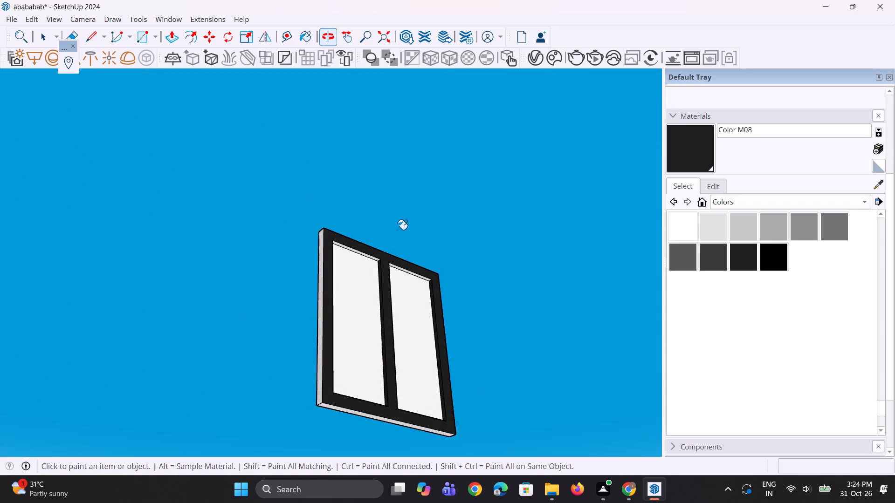
pyautogui.scroll(9, 406, 261)
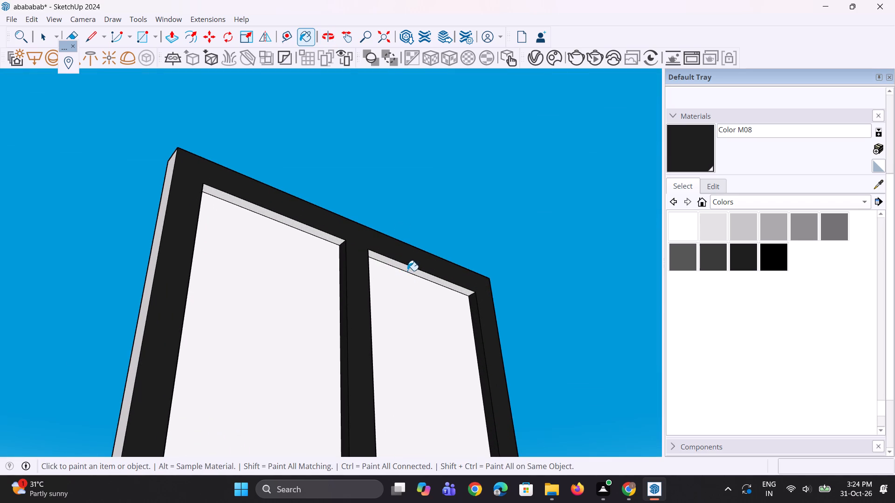
pyautogui.click(407, 271)
pyautogui.scroll(2, 302, 250)
pyautogui.click(321, 231)
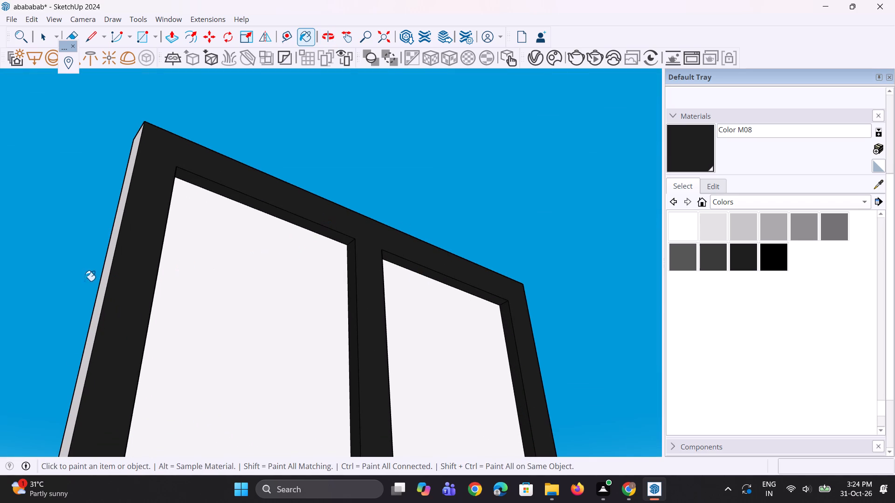
# Paint the outer left, top and right sides of the window frame with Color M08.
pyautogui.click(98, 281)
pyautogui.click(102, 281)
pyautogui.scroll(-6, 118, 279)
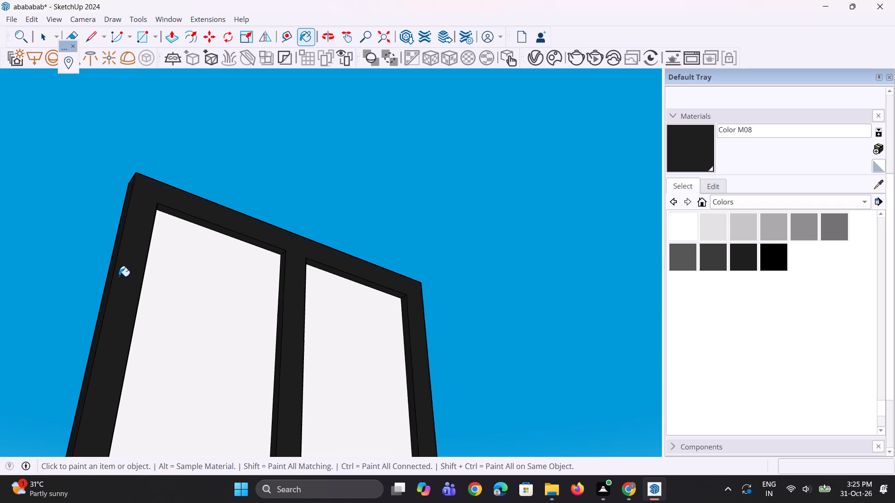
pyautogui.scroll(-6, 139, 272)
pyautogui.moveTo(193, 260); pyautogui.dragTo(69, 481, button='middle')
pyautogui.moveTo(247, 187); pyautogui.dragTo(241, 243, button='middle')
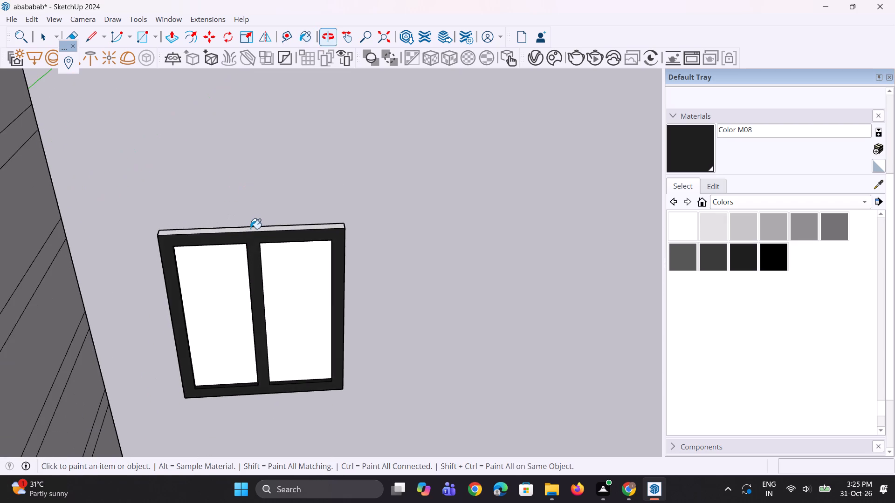
pyautogui.scroll(7, 254, 226)
pyautogui.click(255, 231)
pyautogui.moveTo(543, 267); pyautogui.dragTo(398, 262, button='middle')
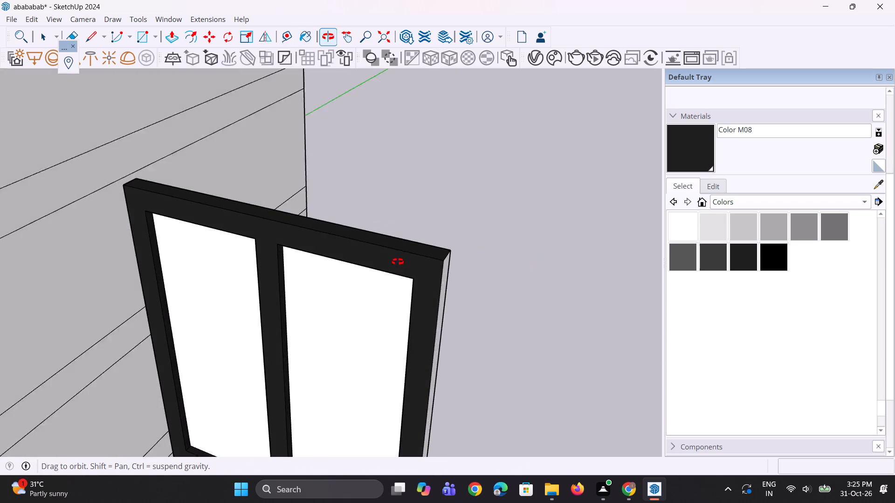
pyautogui.moveTo(398, 262); pyautogui.dragTo(397, 261, button='middle')
pyautogui.scroll(1, 458, 297)
pyautogui.moveTo(378, 314); pyautogui.dragTo(383, 313)
pyautogui.scroll(-7, 390, 308)
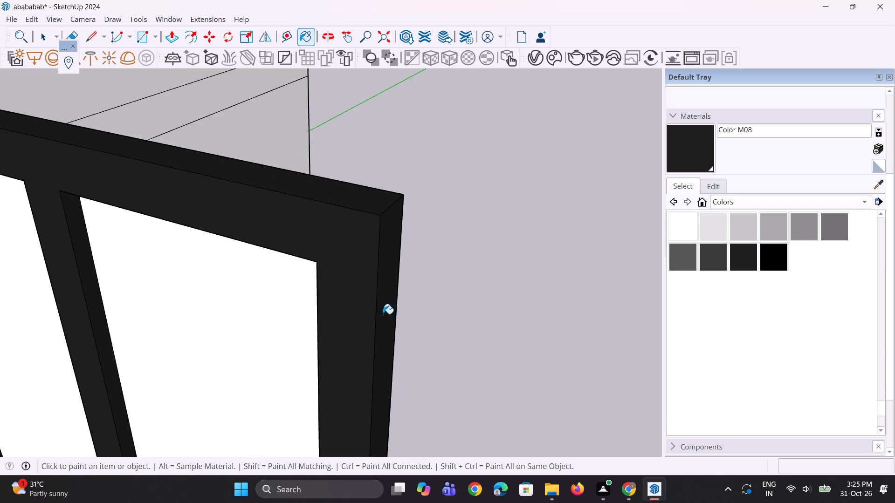
# Paint the outer underside of the window frame with Color M08.
pyautogui.moveTo(285, 354); pyautogui.dragTo(451, 193, button='middle')
pyautogui.scroll(1, 451, 192)
pyautogui.scroll(-13, 451, 192)
pyautogui.moveTo(414, 301); pyautogui.dragTo(432, 161, button='middle')
pyautogui.scroll(6, 415, 254)
pyautogui.click(421, 267)
pyautogui.click(420, 270)
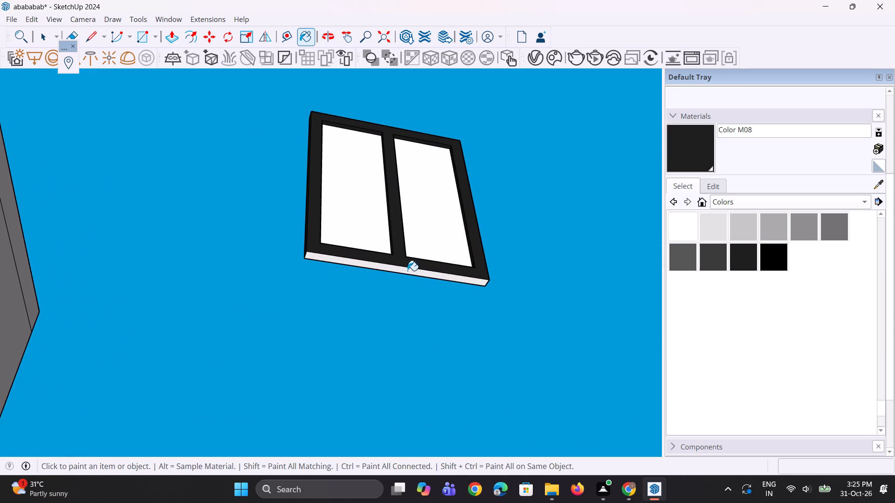
pyautogui.click(406, 270)
pyautogui.moveTo(406, 269); pyautogui.dragTo(397, 363, button='middle')
pyautogui.scroll(-5, 397, 336)
pyautogui.press('space')
pyautogui.press('space')
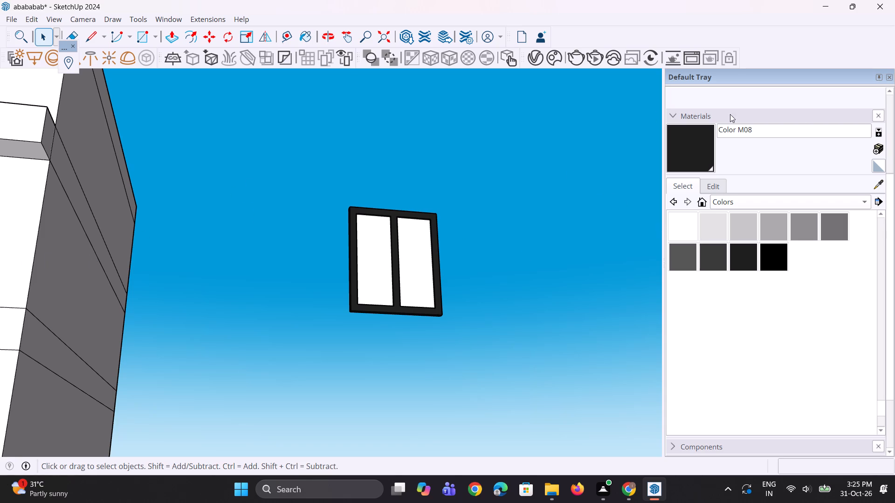
# Paint both window panes with Translucent Glass Blue from the Glass and Mirrors collection.
pyautogui.click(719, 205)
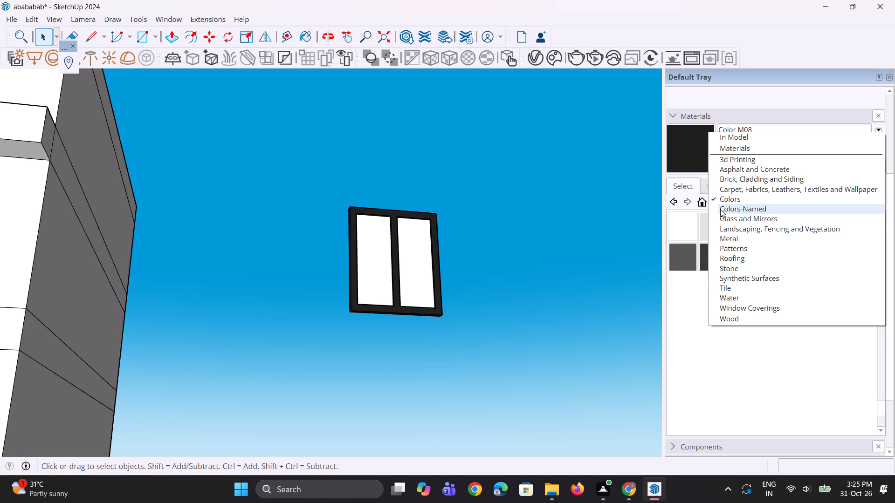
pyautogui.click(736, 218)
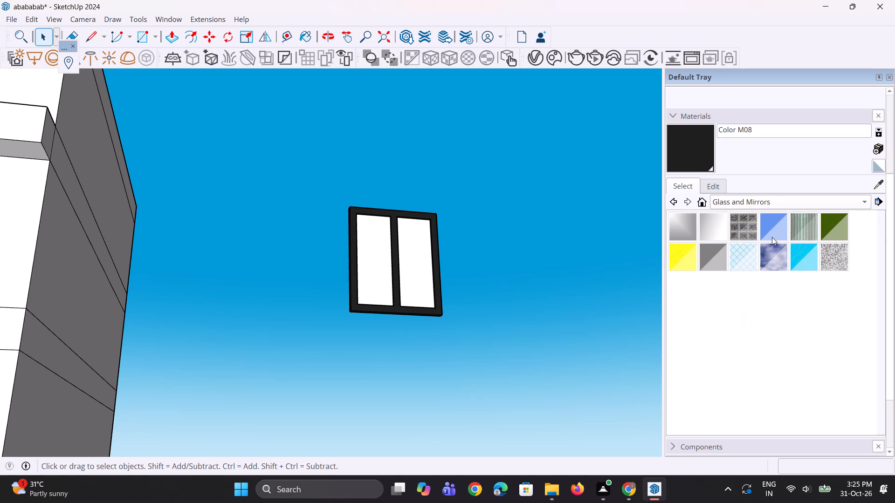
pyautogui.click(773, 238)
pyautogui.click(411, 294)
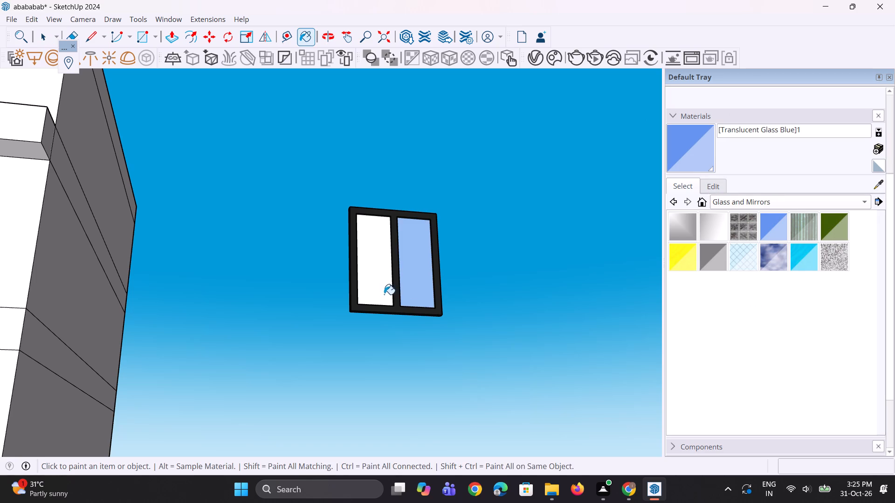
pyautogui.click(389, 292)
# Select the whole two-pane window beside the building and make it a group.
pyautogui.scroll(-6, 502, 283)
pyautogui.moveTo(486, 287); pyautogui.dragTo(438, 412, button='middle')
pyautogui.scroll(-5, 437, 405)
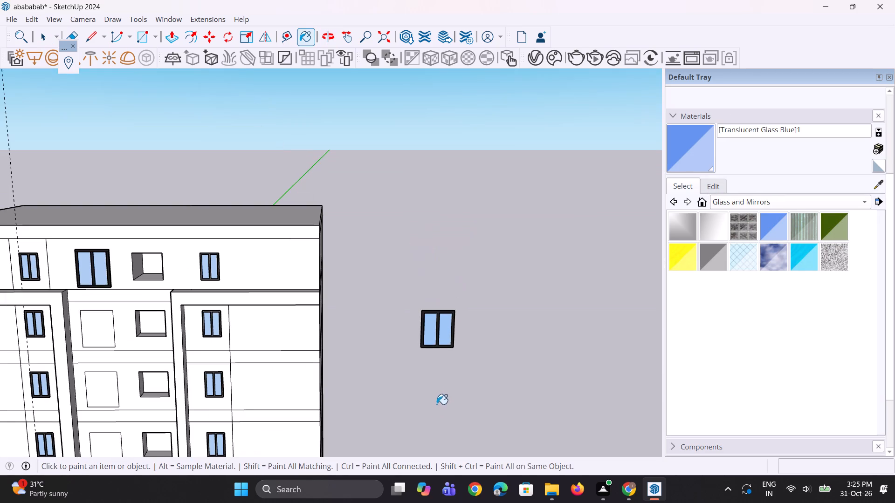
pyautogui.press('space')
pyautogui.press('space')
pyautogui.scroll(4, 423, 328)
pyautogui.moveTo(418, 264); pyautogui.dragTo(482, 415)
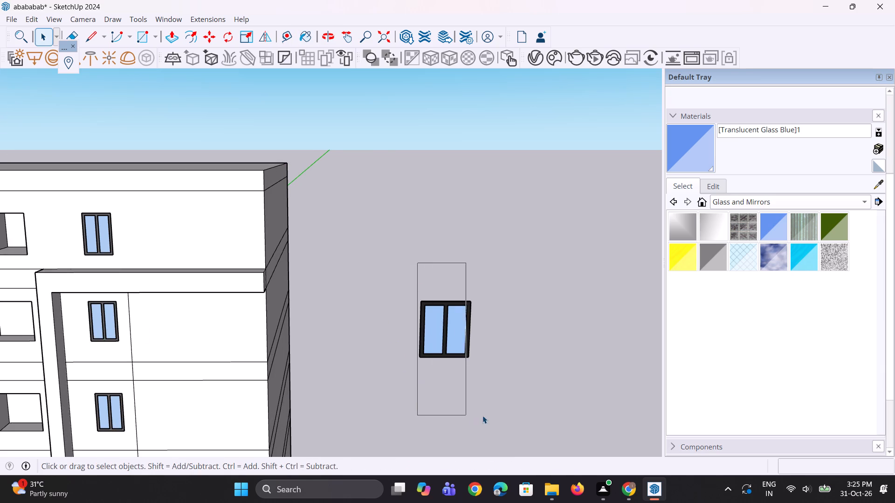
pyautogui.moveTo(482, 415); pyautogui.dragTo(488, 415)
pyautogui.rightClick(457, 343)
pyautogui.click(506, 207)
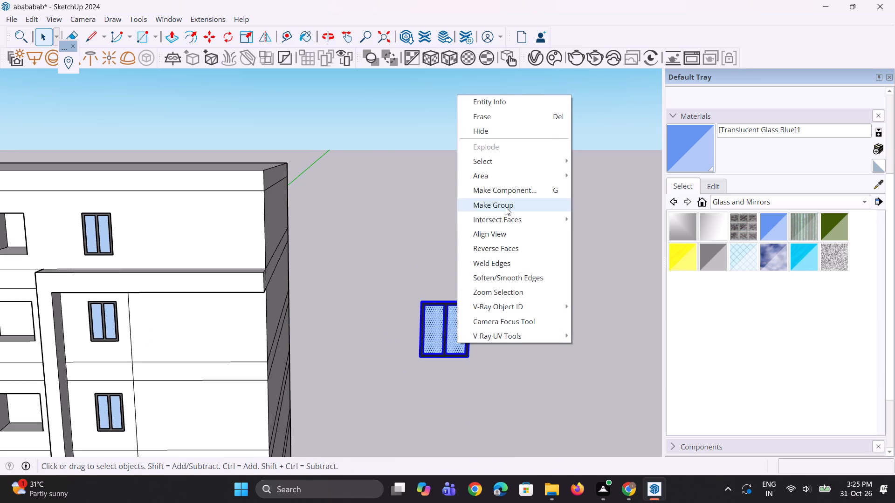
pyautogui.click(506, 306)
# Push the central window outline on the floor below the top inward by about 3' 10 7/8" to form an opening.
pyautogui.scroll(-5, 137, 371)
pyautogui.scroll(1, 30, 368)
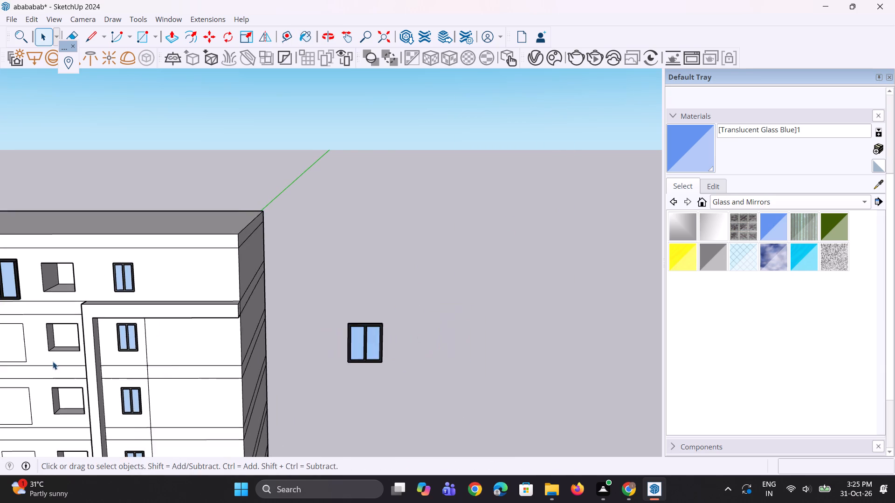
pyautogui.scroll(-4, 81, 360)
pyautogui.scroll(-4, 117, 353)
pyautogui.press('p')
pyautogui.scroll(6, 68, 361)
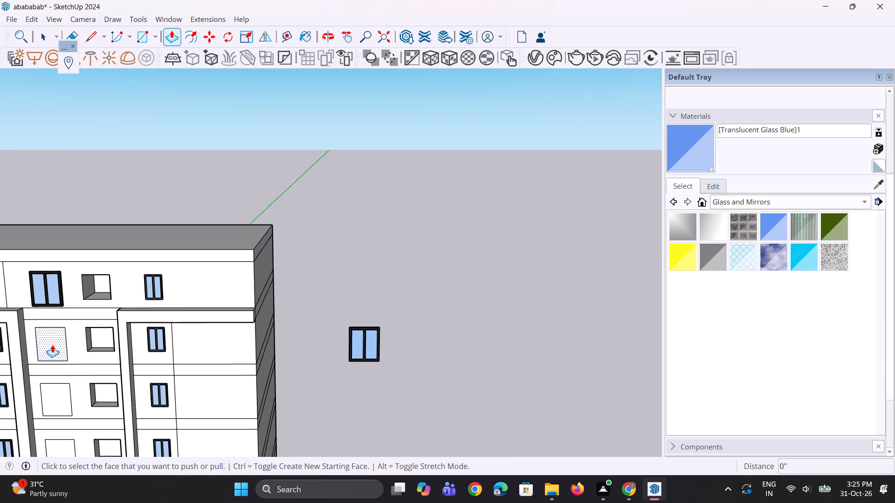
pyautogui.click(52, 344)
pyautogui.click(55, 337)
# Move the grouped two-pane window by its lower right corner into the new opening below the top-floor central window.
pyautogui.scroll(1, 55, 337)
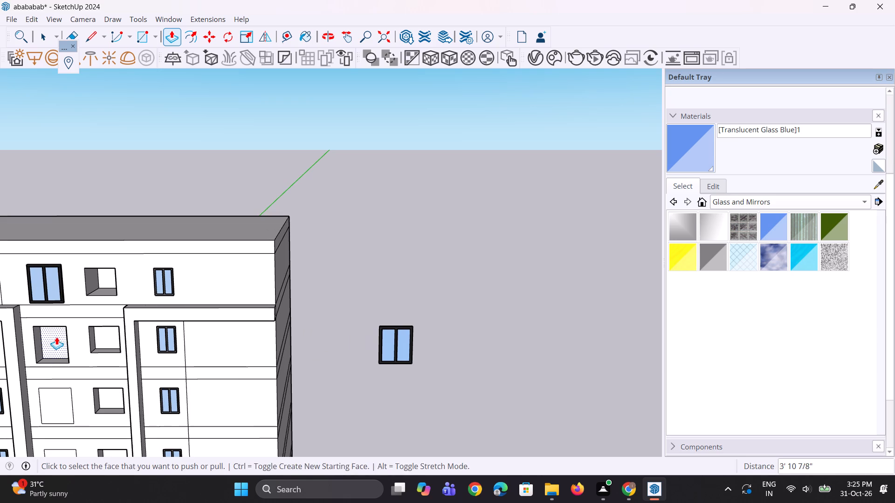
pyautogui.press('space')
pyautogui.click(385, 353)
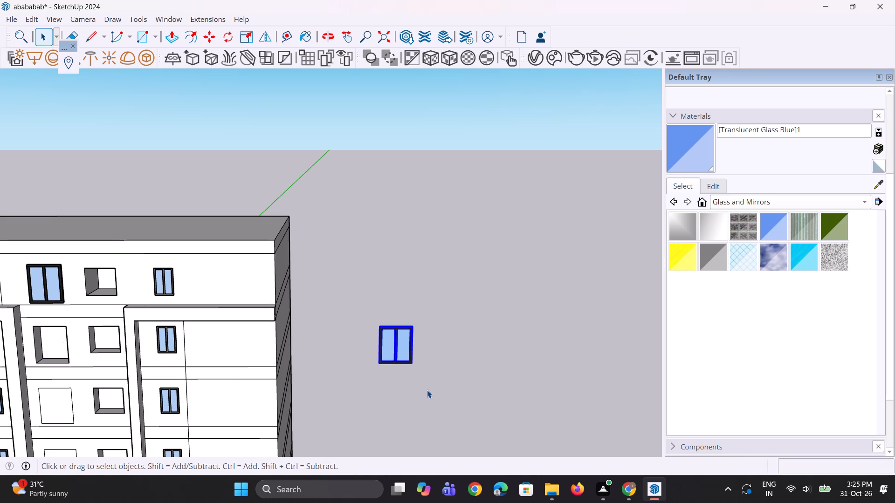
pyautogui.scroll(2, 427, 387)
pyautogui.press('m')
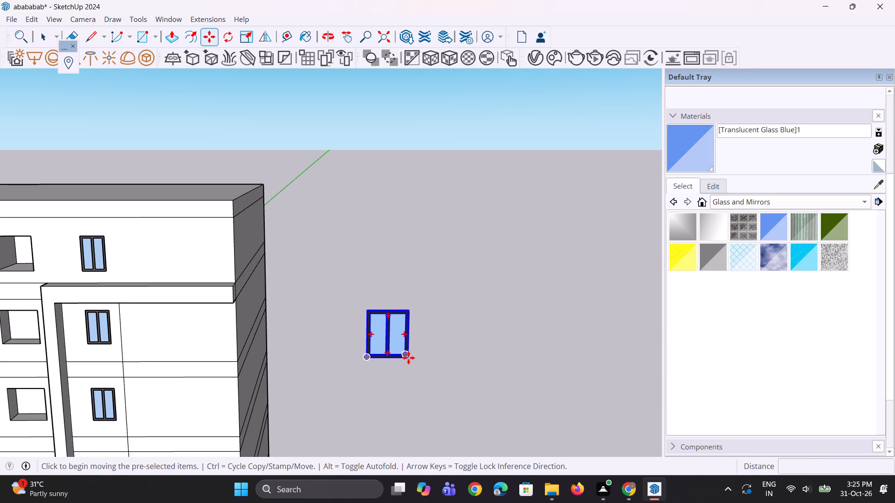
pyautogui.click(408, 358)
pyautogui.scroll(-9, 430, 386)
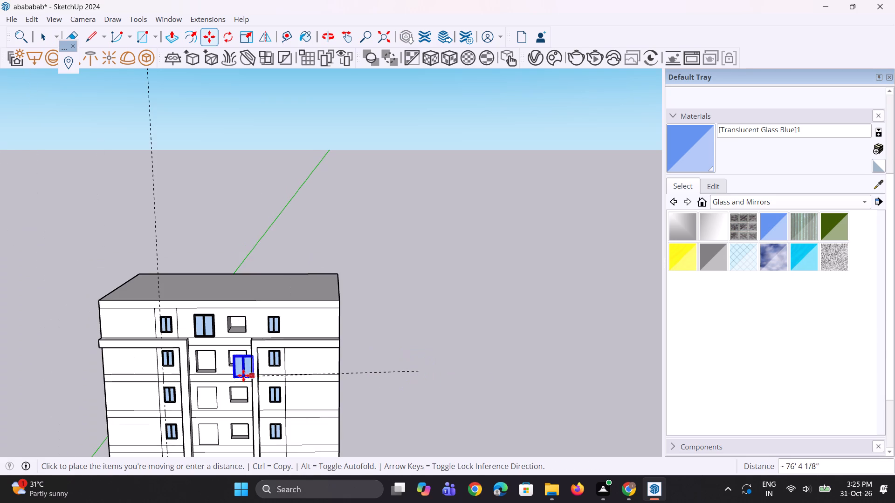
pyautogui.scroll(2, 243, 375)
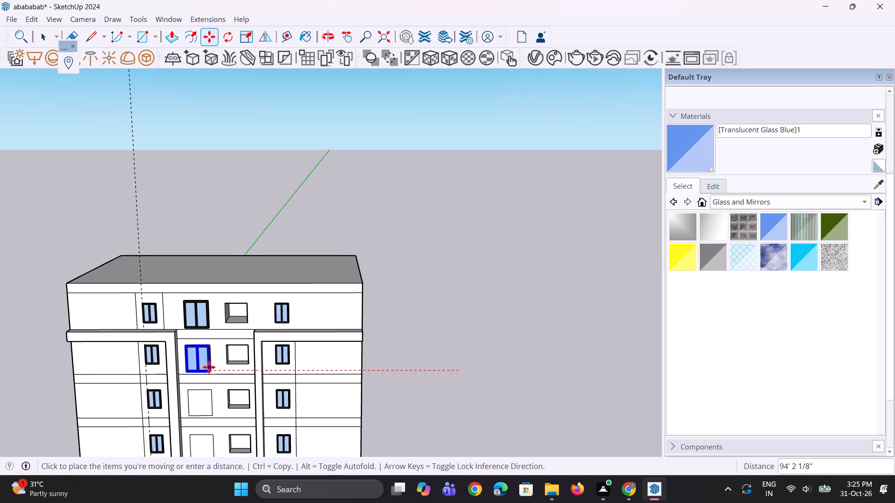
pyautogui.click(210, 367)
# Align the window's front lower right corner with the opening's front corner so it sits flush in the wall, and deselect it.
pyautogui.scroll(16, 210, 369)
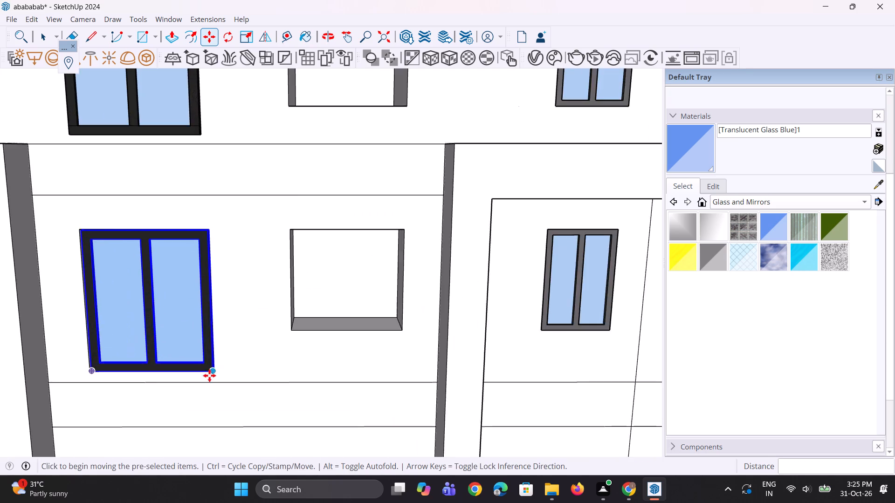
pyautogui.scroll(2, 212, 374)
pyautogui.moveTo(207, 375); pyautogui.dragTo(116, 410, button='middle')
pyautogui.scroll(4, 189, 359)
pyautogui.scroll(2, 231, 344)
pyautogui.click(235, 342)
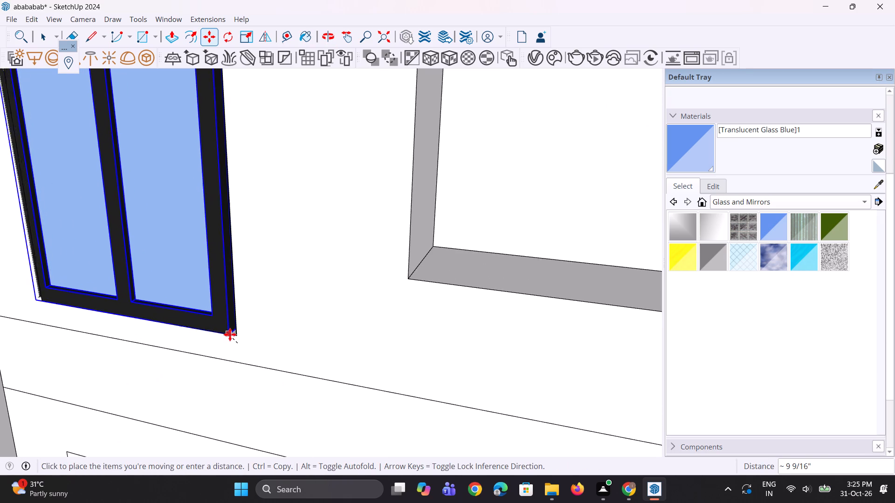
pyautogui.click(230, 334)
pyautogui.scroll(11, 226, 334)
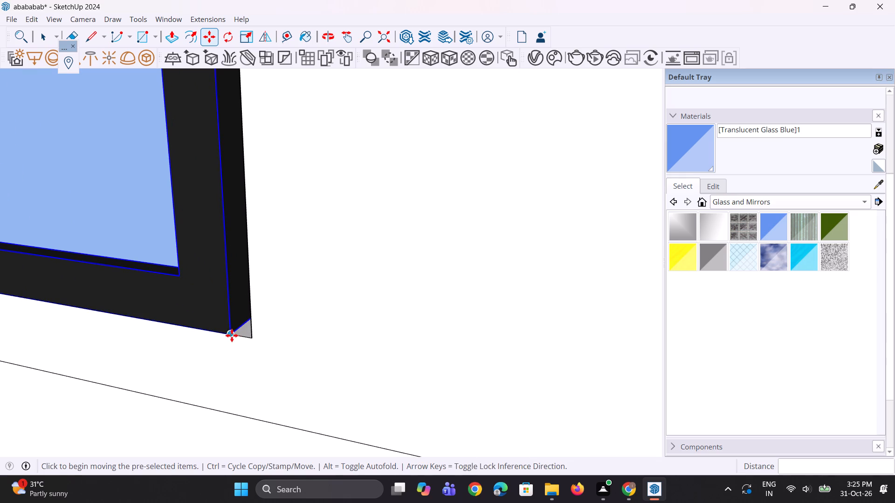
pyautogui.click(232, 335)
pyautogui.click(247, 337)
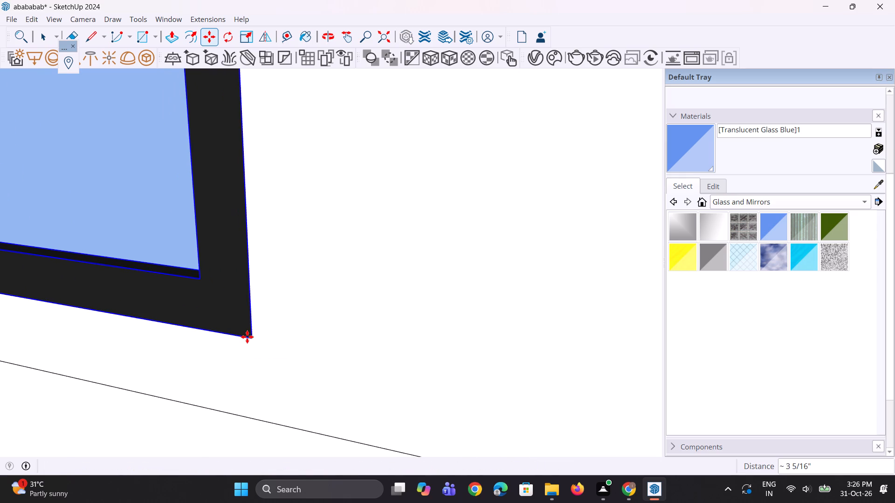
pyautogui.scroll(-12, 255, 361)
pyautogui.moveTo(257, 360); pyautogui.dragTo(303, 358, button='middle')
pyautogui.scroll(1, 303, 358)
pyautogui.scroll(-6, 255, 369)
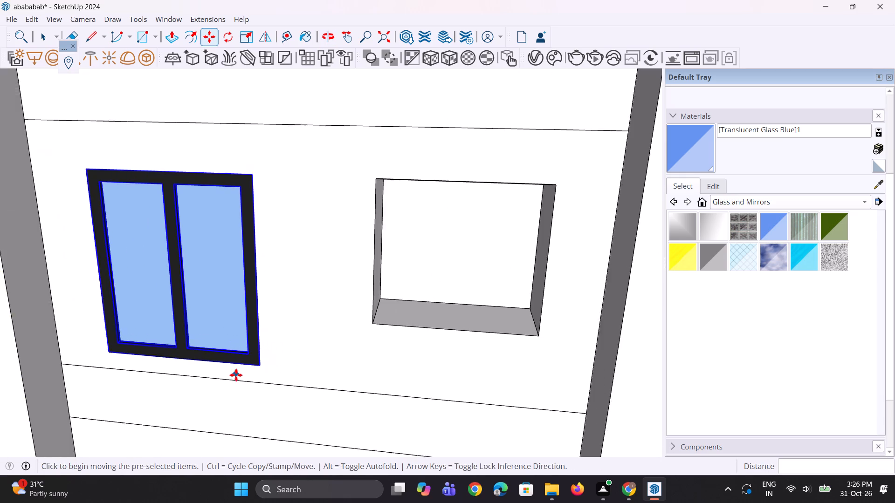
pyautogui.scroll(-13, 236, 375)
pyautogui.press('space')
pyautogui.press('space')
pyautogui.press('space')
pyautogui.click(489, 105)
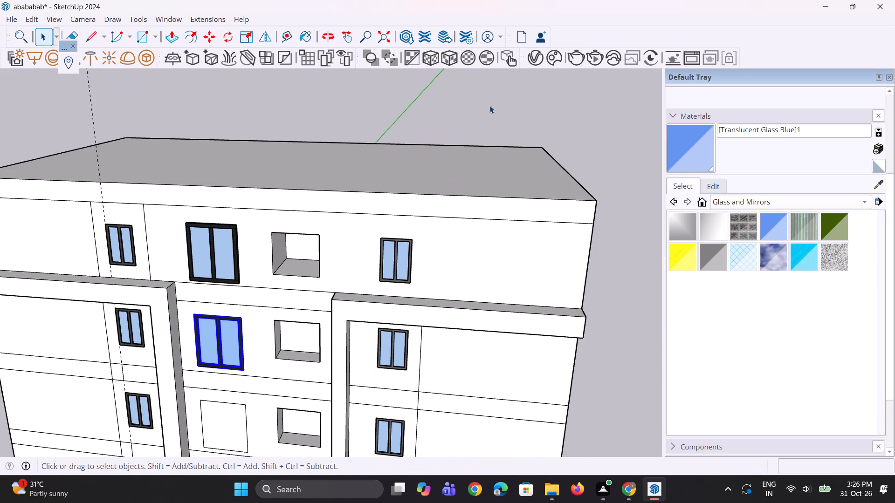
# Copy the central window outline on the second floor below the top about 81' to the open space beside the building.
pyautogui.moveTo(291, 303); pyautogui.dragTo(335, 230, button='middle')
pyautogui.scroll(-8, 335, 230)
pyautogui.scroll(4, 294, 306)
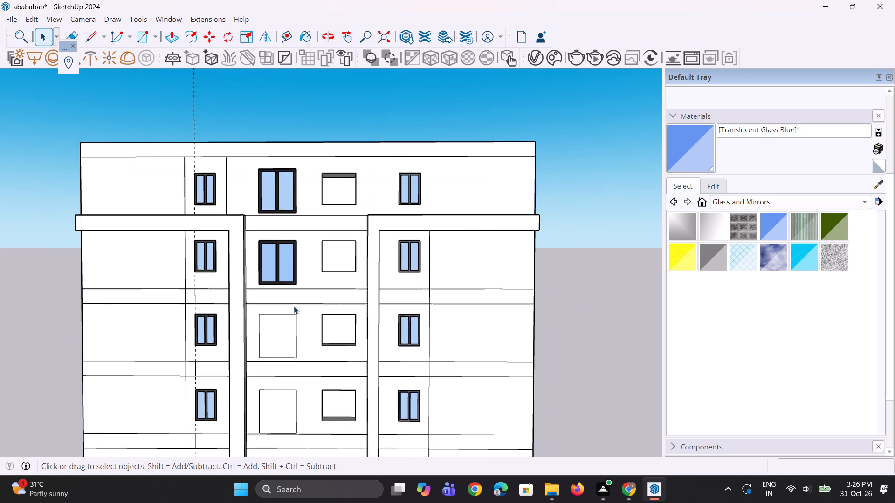
pyautogui.scroll(3, 290, 312)
pyautogui.click(271, 342)
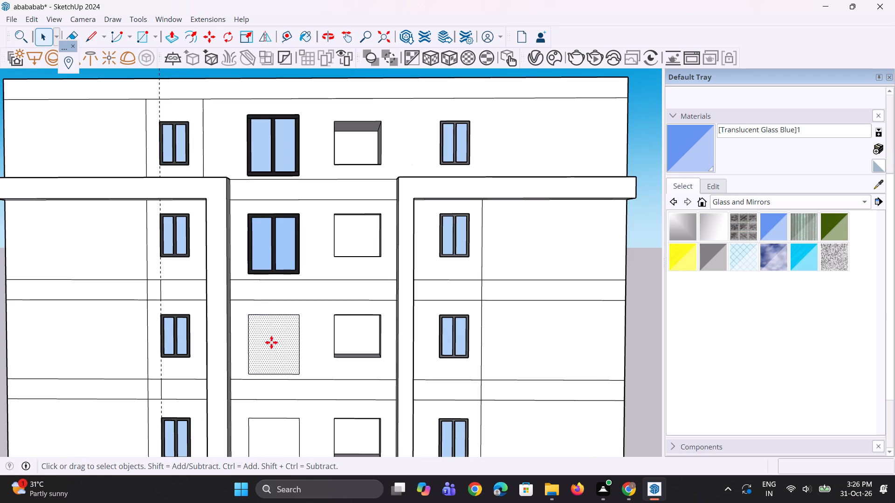
pyautogui.press('m')
pyautogui.click(272, 339)
pyautogui.scroll(-4, 327, 340)
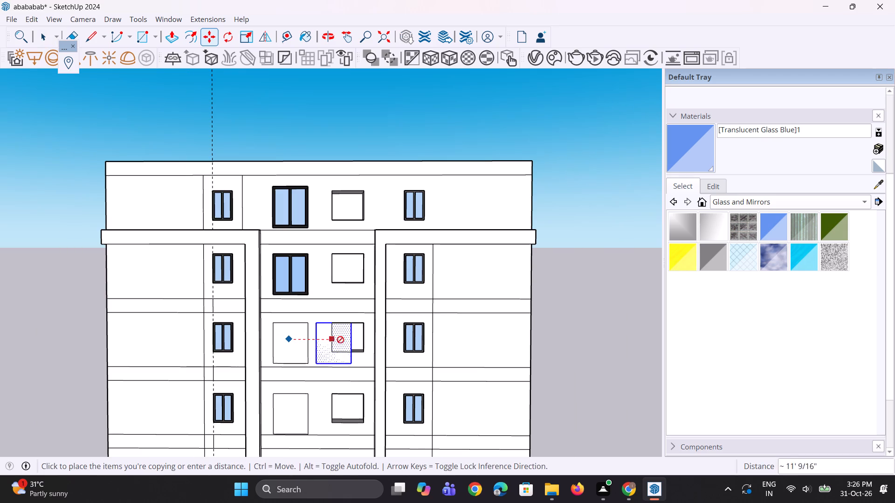
pyautogui.click(607, 346)
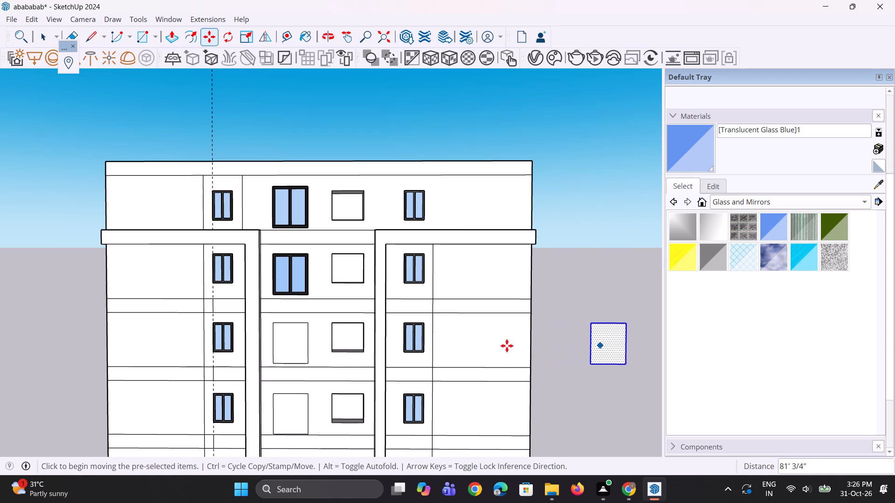
pyautogui.scroll(-4, 408, 353)
pyautogui.scroll(2, 496, 315)
pyautogui.click(564, 313)
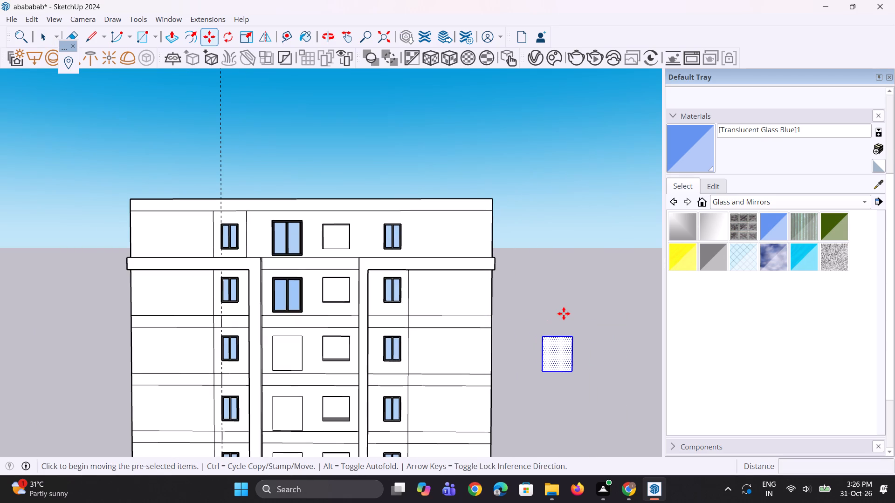
pyautogui.press('space')
pyautogui.press('space')
# Push/Pull the copied window face beside the building by 3" to make a thin panel.
pyautogui.press('p')
pyautogui.scroll(2, 549, 374)
pyautogui.click(554, 341)
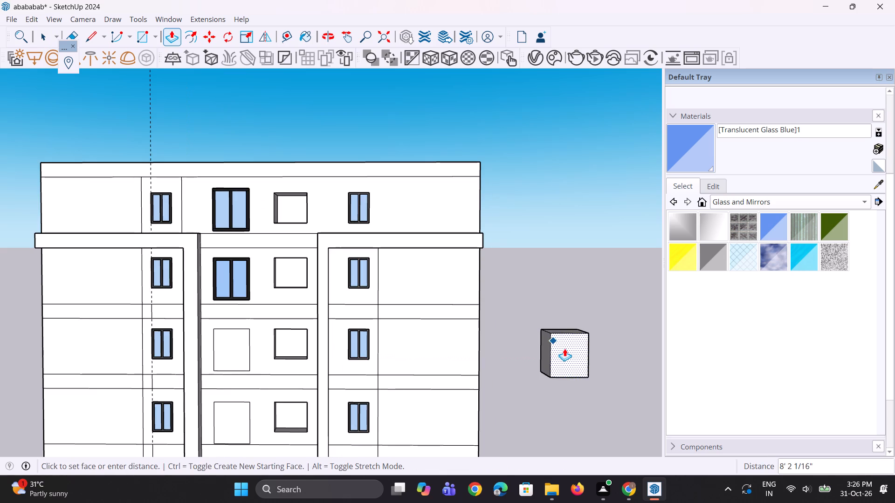
pyautogui.press('3')
pyautogui.hotkey('shift', '"')
pyautogui.press('Return')
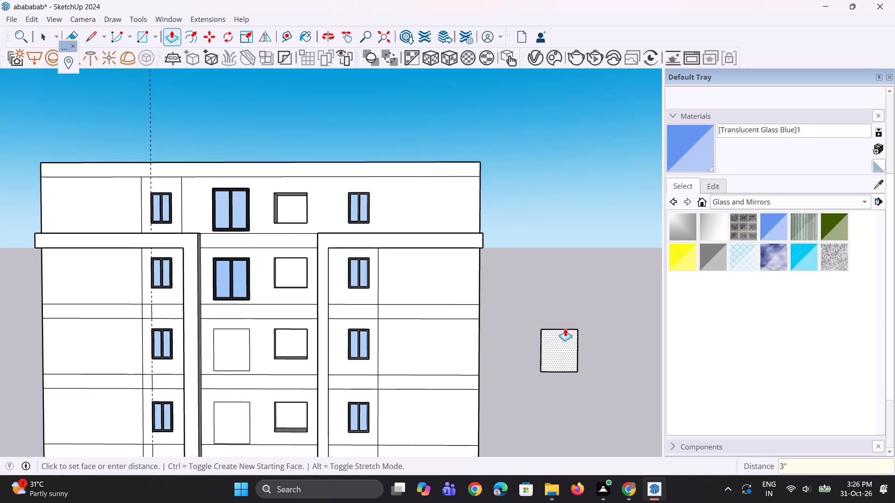
pyautogui.press('b')
pyautogui.press('space')
pyautogui.press('space')
pyautogui.click(572, 285)
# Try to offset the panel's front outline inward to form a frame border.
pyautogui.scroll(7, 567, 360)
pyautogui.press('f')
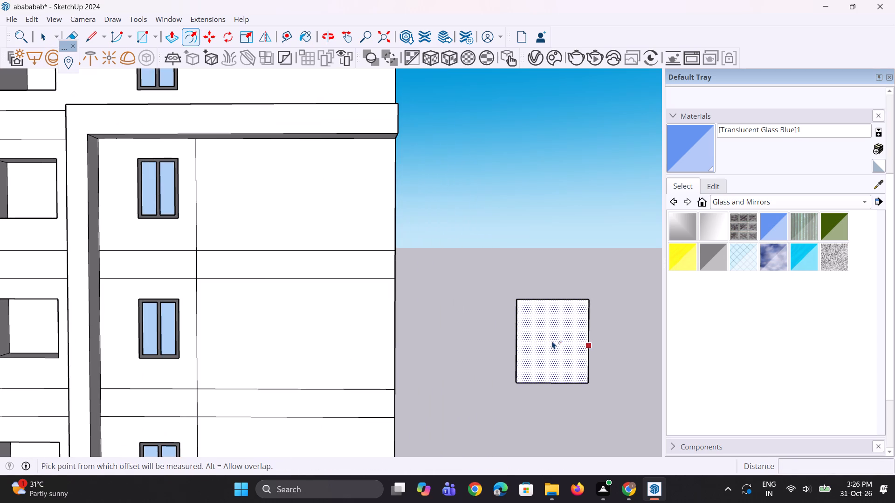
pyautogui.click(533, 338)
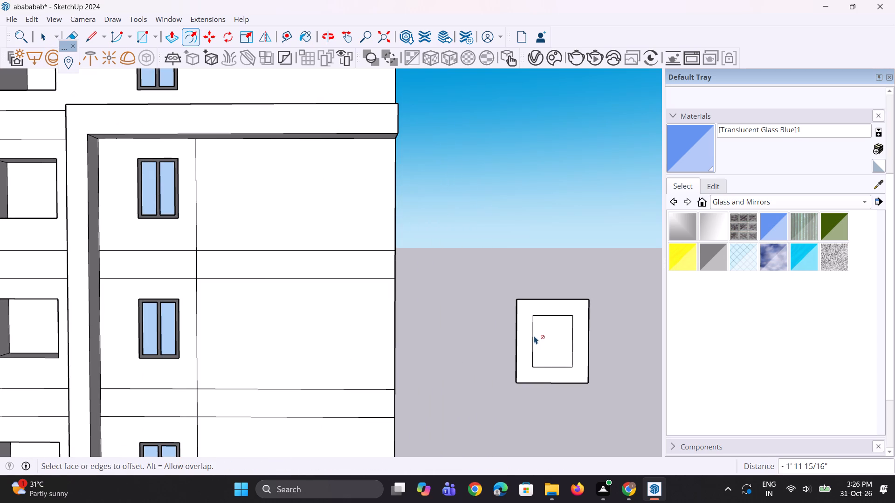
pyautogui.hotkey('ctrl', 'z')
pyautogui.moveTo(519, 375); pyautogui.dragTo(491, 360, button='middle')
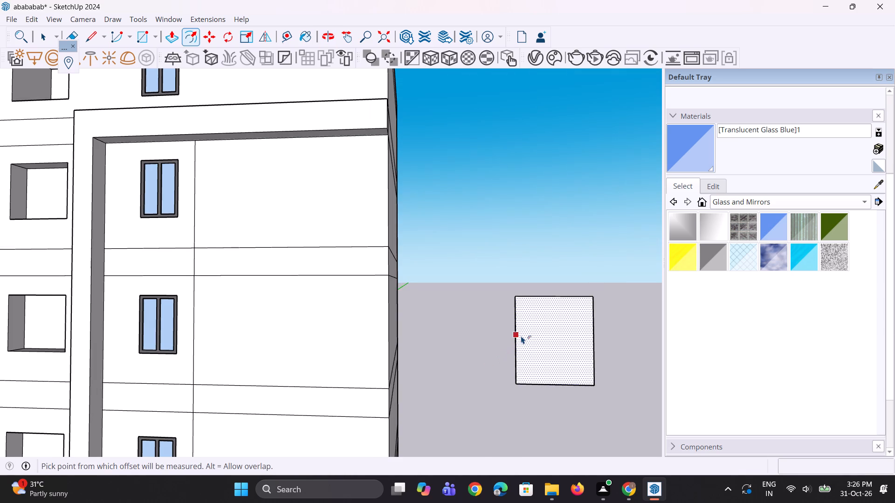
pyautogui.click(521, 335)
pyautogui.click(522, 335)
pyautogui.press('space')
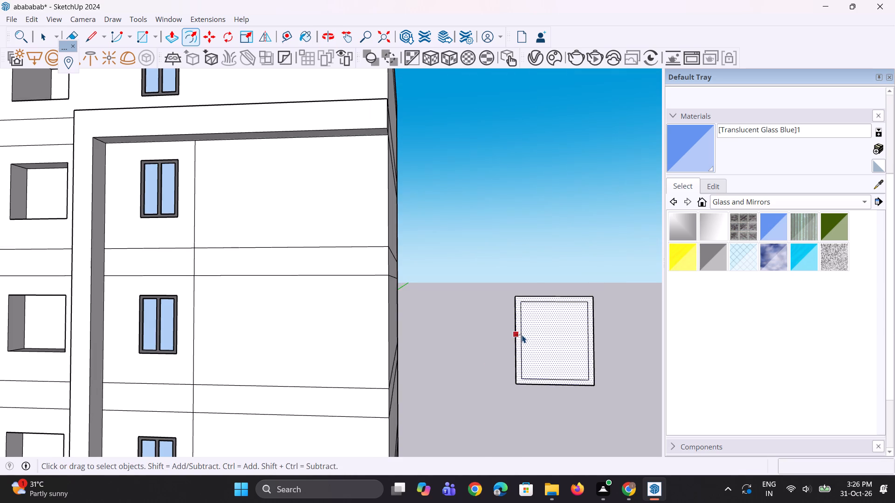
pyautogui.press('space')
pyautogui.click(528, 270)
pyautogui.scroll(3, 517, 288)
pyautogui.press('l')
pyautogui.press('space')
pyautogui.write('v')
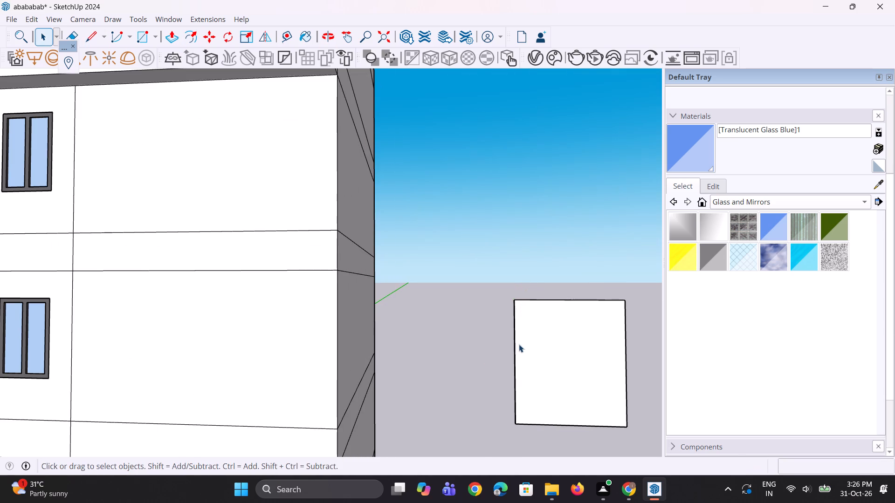
# Offset the panel's front outline inward by about 6 1/2" to form the frame border.
pyautogui.scroll(2, 520, 345)
pyautogui.press('f')
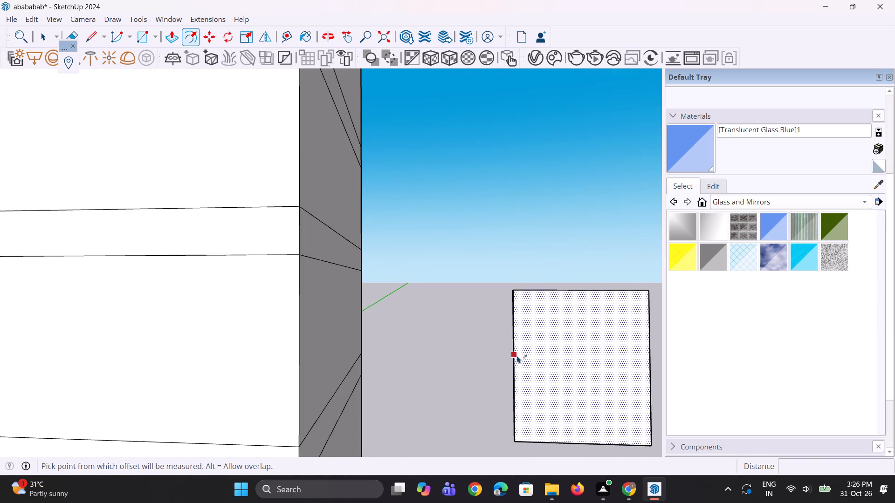
pyautogui.click(517, 355)
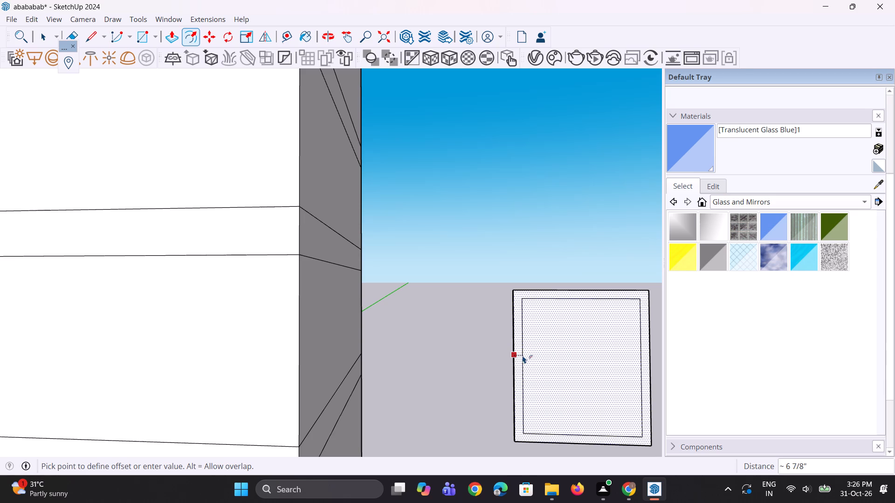
pyautogui.click(522, 355)
pyautogui.press('space')
pyautogui.press('space')
pyautogui.click(498, 327)
# Draw two short lines from the inner outline's left corners to the panel's left edge, separating the left frame strip.
pyautogui.press('l')
pyautogui.scroll(2, 523, 296)
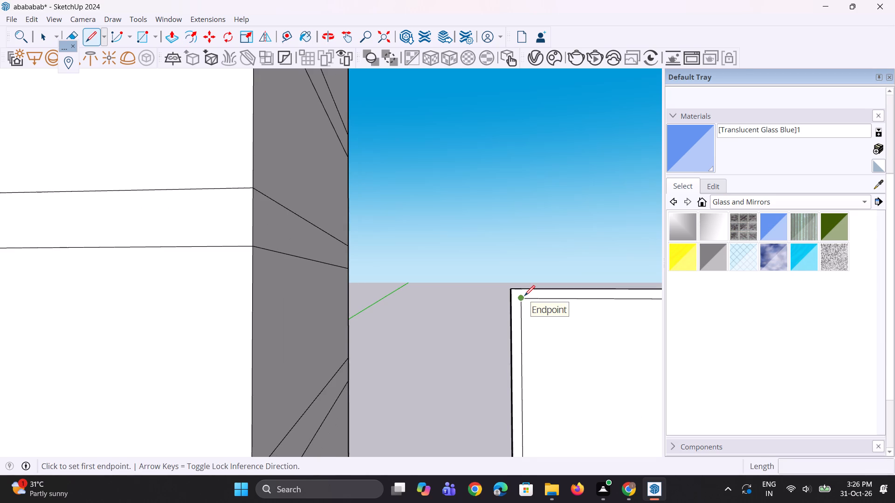
pyautogui.scroll(1, 524, 296)
pyautogui.click(524, 296)
pyautogui.press('Escape')
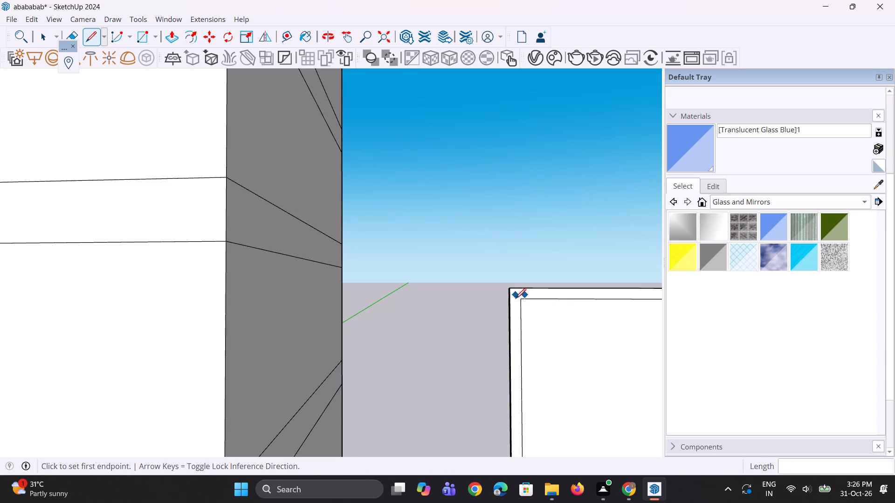
pyautogui.scroll(1, 521, 306)
pyautogui.click(522, 303)
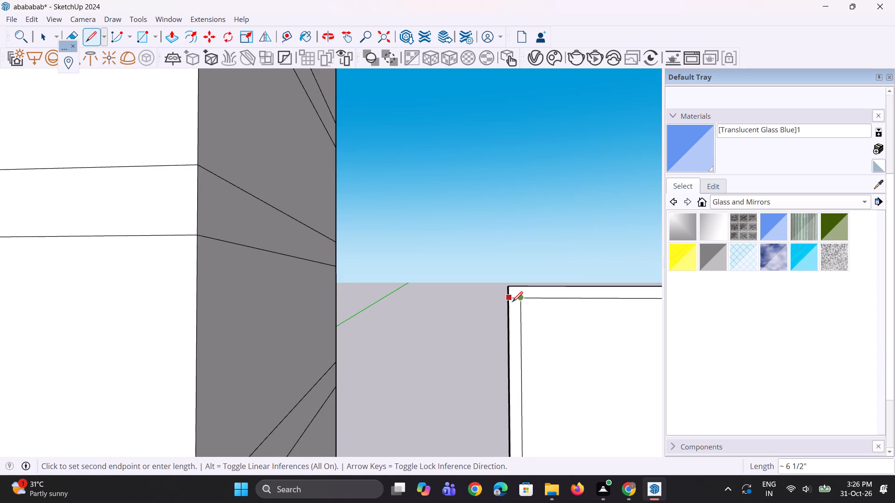
pyautogui.click(509, 302)
pyautogui.scroll(-8, 511, 292)
pyautogui.scroll(2, 522, 384)
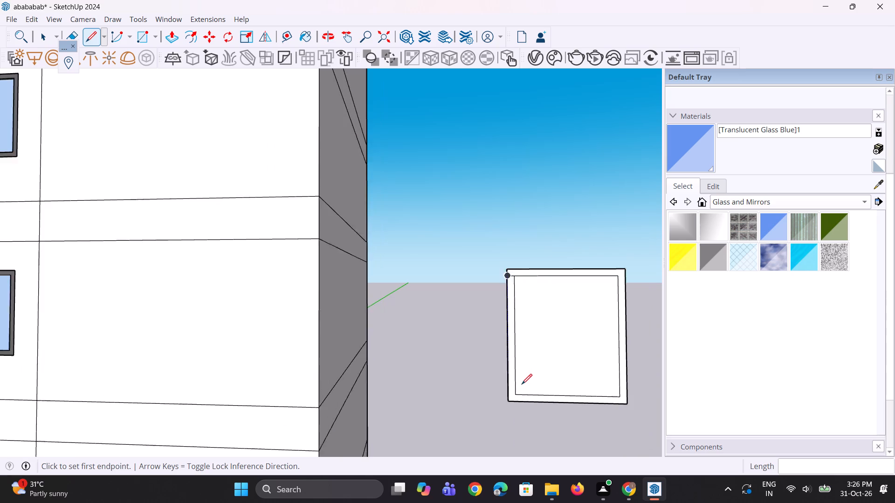
pyautogui.scroll(5, 522, 384)
pyautogui.click(515, 397)
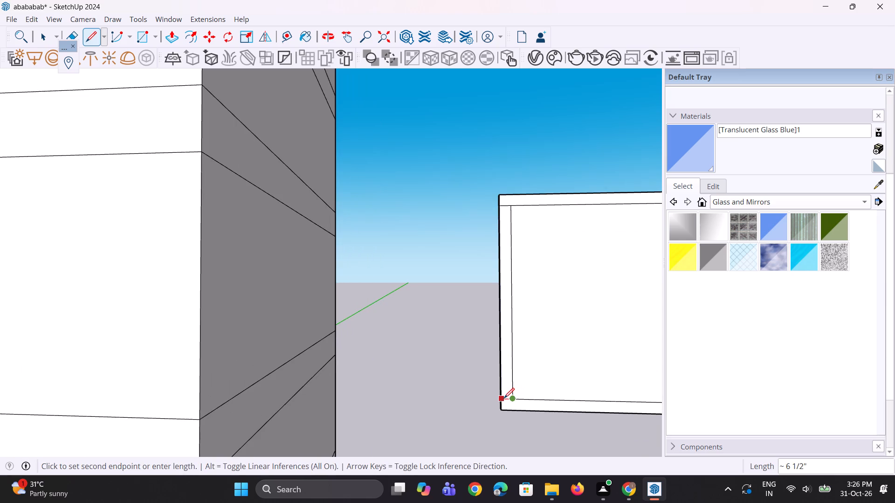
pyautogui.click(504, 398)
pyautogui.press('space')
pyautogui.press('space')
# Copy the left frame strip about 8' 4 7/8" onto the right border and divide the spacing with /2 to add a centre mullion.
pyautogui.click(507, 389)
pyautogui.scroll(-4, 507, 387)
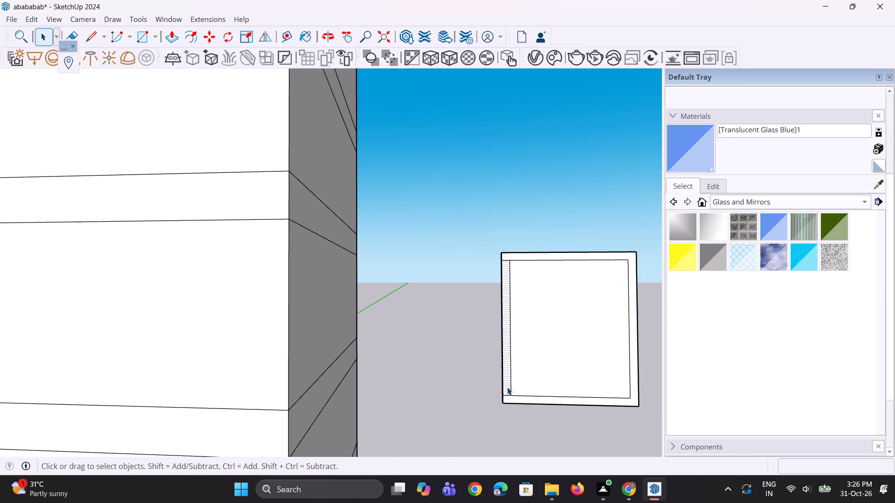
pyautogui.press('m')
pyautogui.click(503, 392)
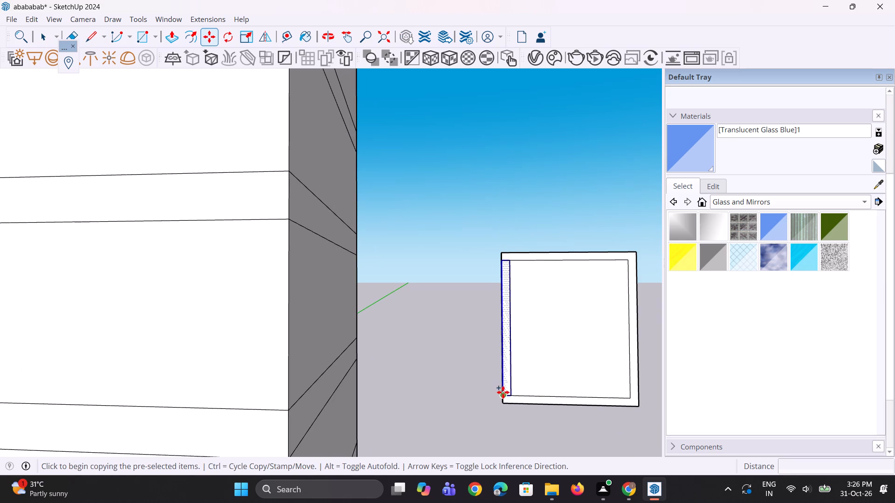
pyautogui.click(628, 394)
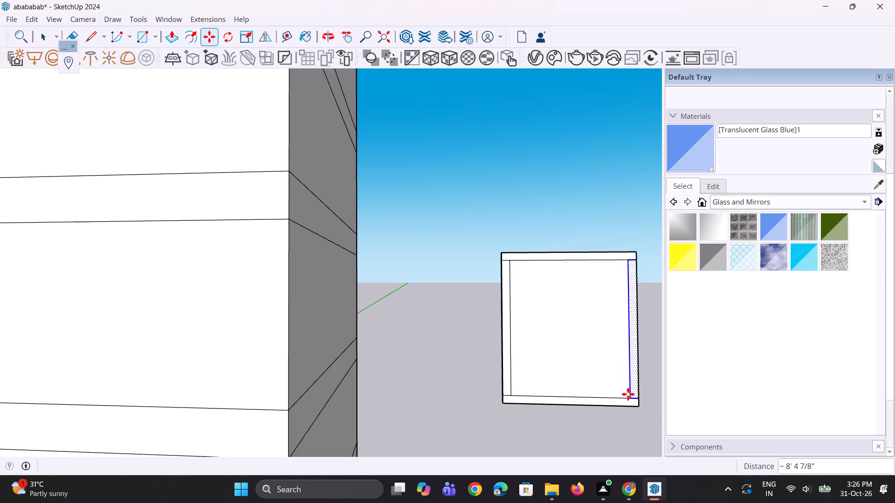
pyautogui.press('/')
pyautogui.press('2')
pyautogui.press('Return')
pyautogui.press('space')
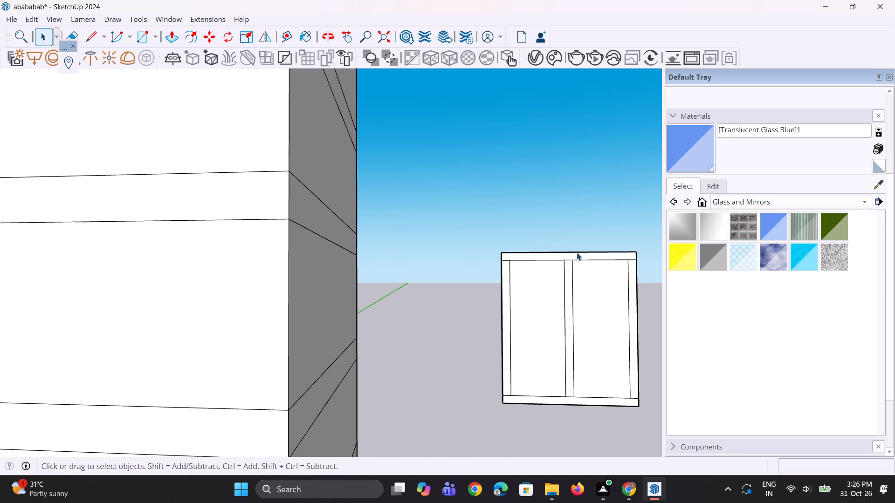
# Erase the leftover line segments at the mullion ends and border corners so the frame becomes one continuous face around two panes.
pyautogui.press('space')
pyautogui.scroll(3, 550, 252)
pyautogui.scroll(7, 501, 259)
pyautogui.press('e')
pyautogui.scroll(4, 503, 258)
pyautogui.moveTo(497, 265); pyautogui.dragTo(495, 275)
pyautogui.scroll(-6, 459, 309)
pyautogui.scroll(4, 585, 278)
pyautogui.scroll(3, 516, 324)
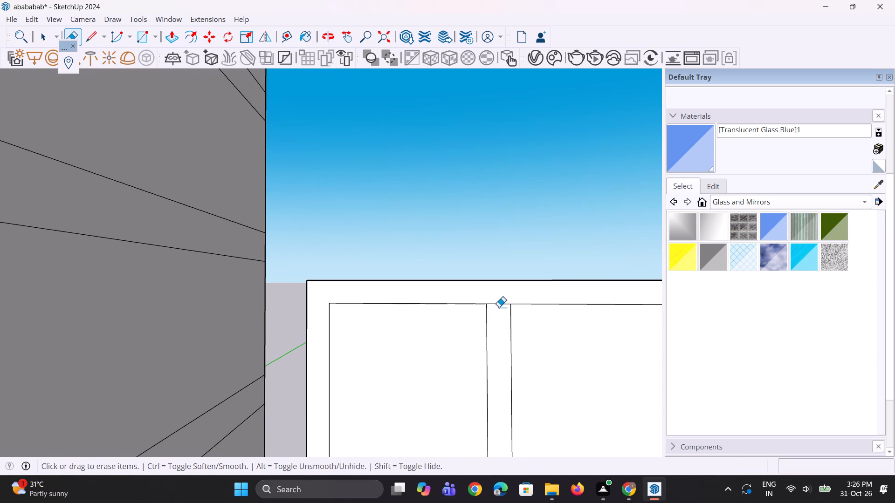
pyautogui.click(499, 305)
pyautogui.scroll(-5, 499, 305)
pyautogui.scroll(5, 613, 309)
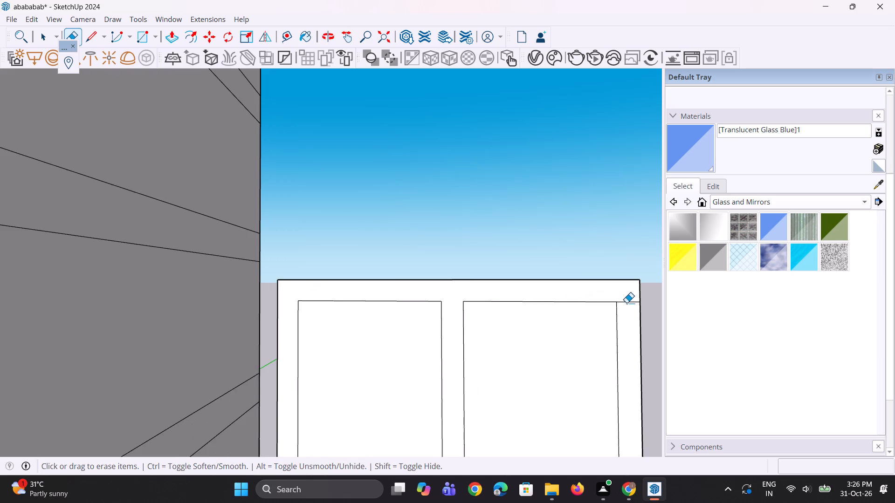
pyautogui.scroll(1, 626, 303)
pyautogui.click(626, 303)
pyautogui.scroll(-10, 585, 288)
pyautogui.scroll(7, 470, 419)
pyautogui.moveTo(448, 401); pyautogui.dragTo(450, 410)
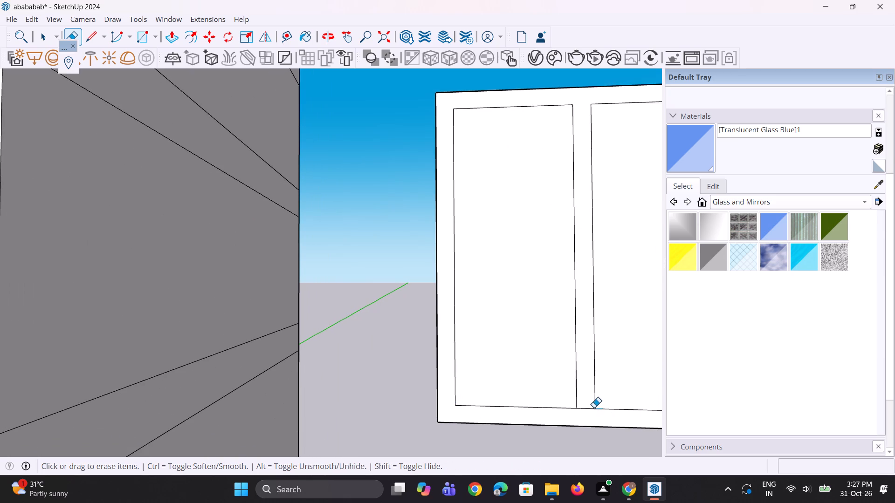
pyautogui.click(587, 408)
pyautogui.scroll(-5, 500, 426)
pyautogui.scroll(7, 621, 414)
pyautogui.click(617, 419)
# Push/Pull the frame face outward by 3" in front of the two panes.
pyautogui.press('p')
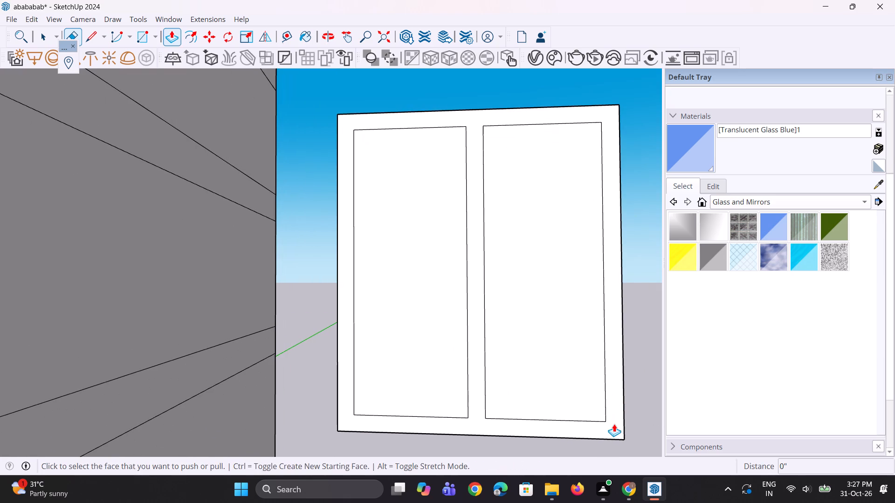
pyautogui.click(613, 424)
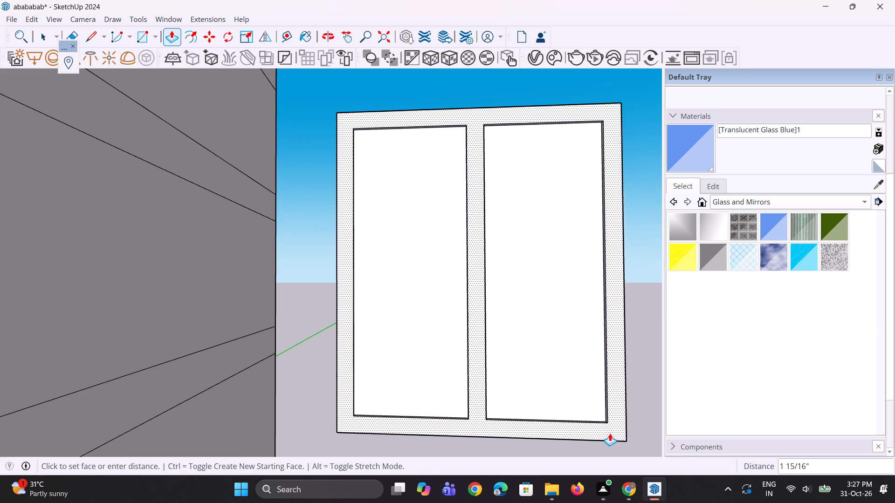
pyautogui.press('3')
pyautogui.hotkey('shift', '"')
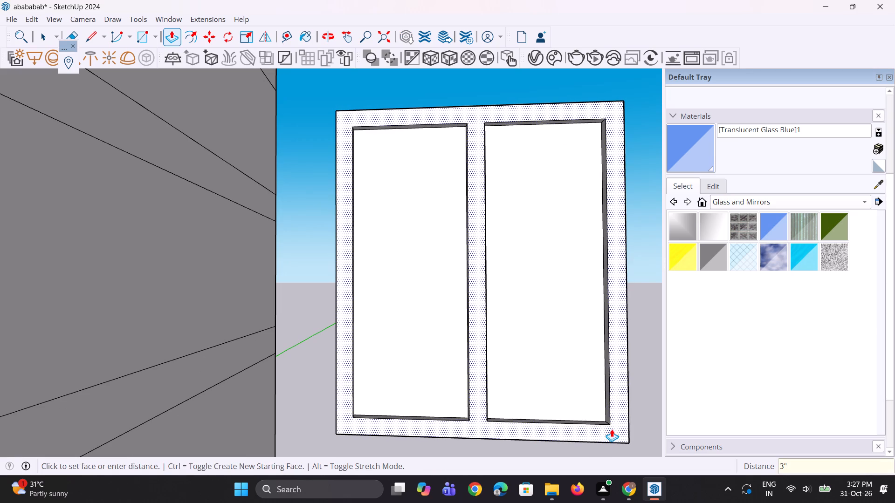
pyautogui.press('Return')
pyautogui.moveTo(537, 379); pyautogui.dragTo(548, 446, button='middle')
pyautogui.press('space')
pyautogui.press('space')
# Paint both window panes with the Translucent Glass Blue material.
pyautogui.click(689, 160)
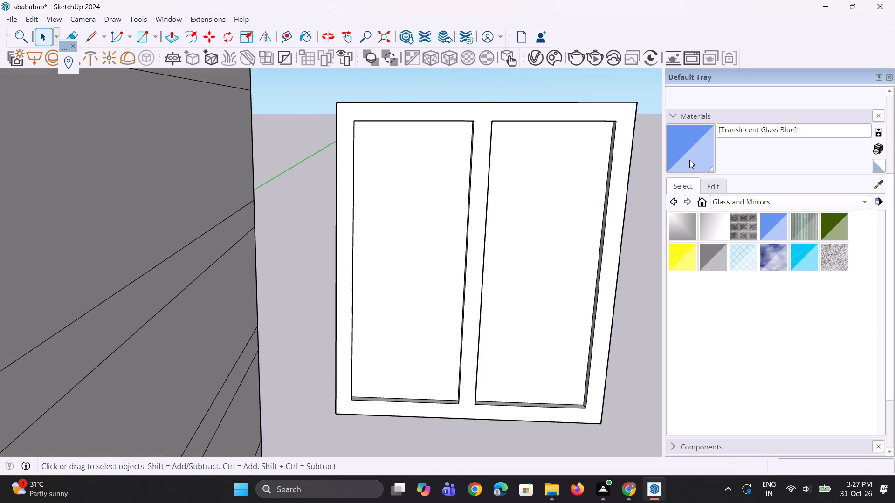
pyautogui.click(551, 226)
pyautogui.click(466, 251)
pyautogui.click(425, 259)
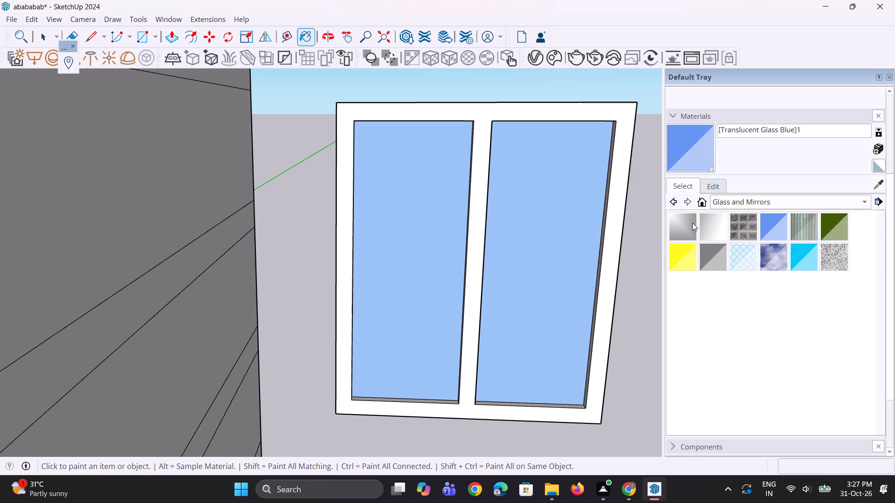
# Choose the dark Color M08 from the Colors collection and paint the window frame's front face with it.
pyautogui.click(726, 203)
pyautogui.click(731, 181)
pyautogui.scroll(-13, 734, 372)
pyautogui.click(737, 380)
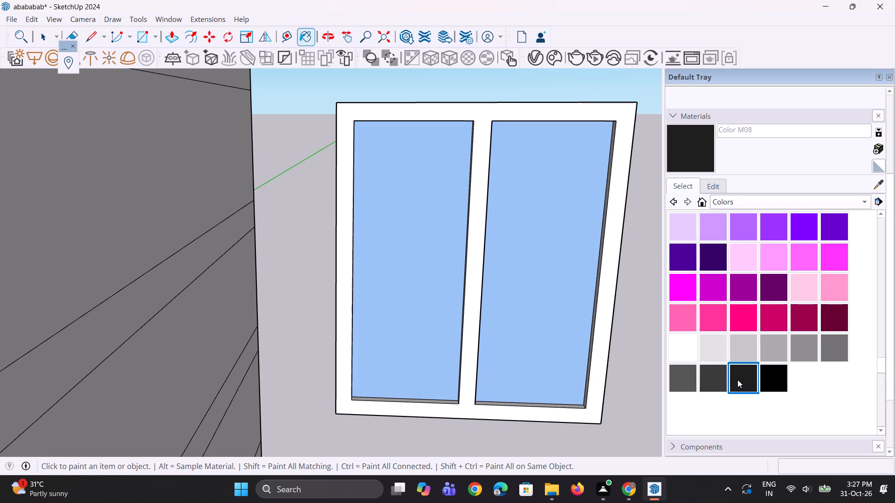
pyautogui.click(677, 153)
pyautogui.scroll(1, 562, 158)
pyautogui.click(474, 185)
# Paint the vertical inner side faces of the window frame and its mullion with the dark Color M08.
pyautogui.scroll(1, 616, 243)
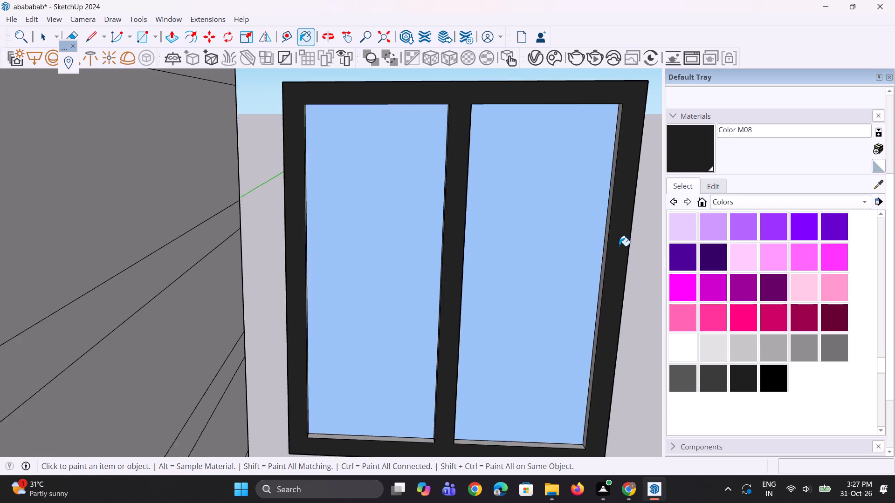
pyautogui.scroll(2, 619, 246)
pyautogui.moveTo(583, 272); pyautogui.dragTo(621, 272, button='middle')
pyautogui.scroll(1, 621, 272)
pyautogui.scroll(2, 541, 336)
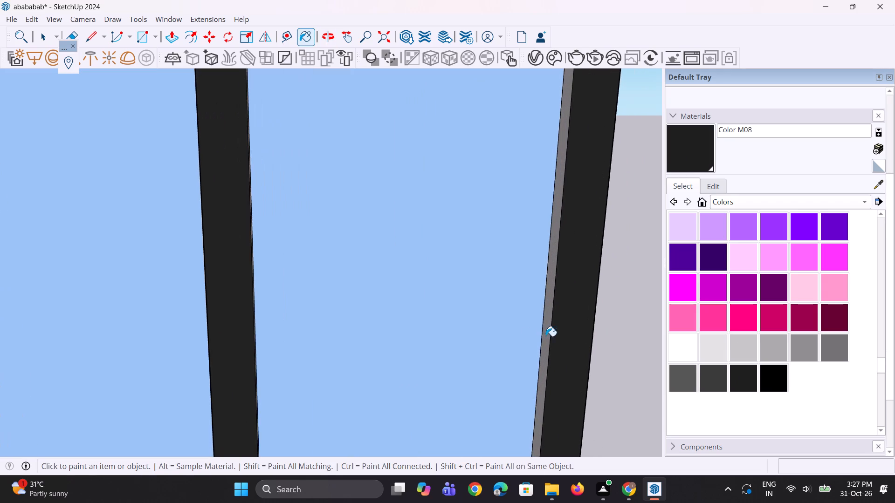
pyautogui.click(546, 336)
pyautogui.scroll(-6, 546, 334)
pyautogui.moveTo(415, 374); pyautogui.dragTo(455, 366, button='middle')
pyautogui.scroll(5, 339, 421)
pyautogui.click(349, 415)
pyautogui.moveTo(404, 370); pyautogui.dragTo(67, 352, button='middle')
pyautogui.scroll(1, 396, 368)
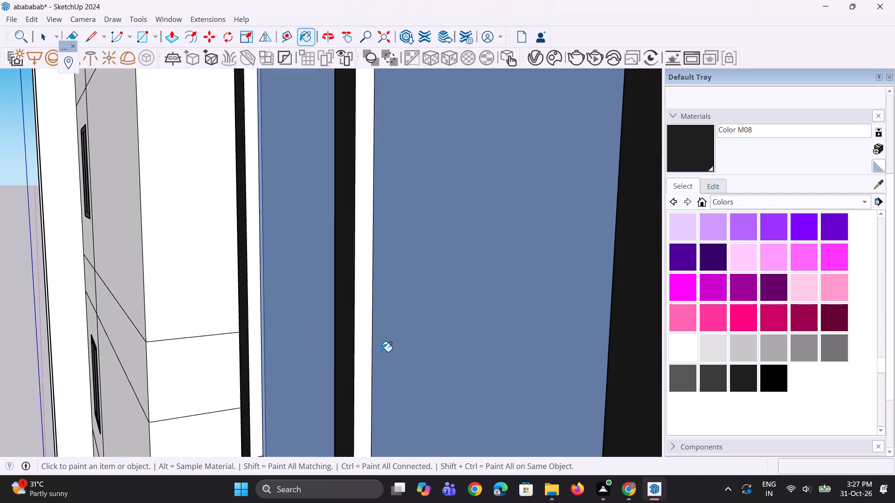
pyautogui.click(370, 355)
pyautogui.click(254, 363)
# Paint the inner faces under the frame's top rail, above both panes, with Color M08.
pyautogui.moveTo(283, 364); pyautogui.dragTo(459, 317, button='middle')
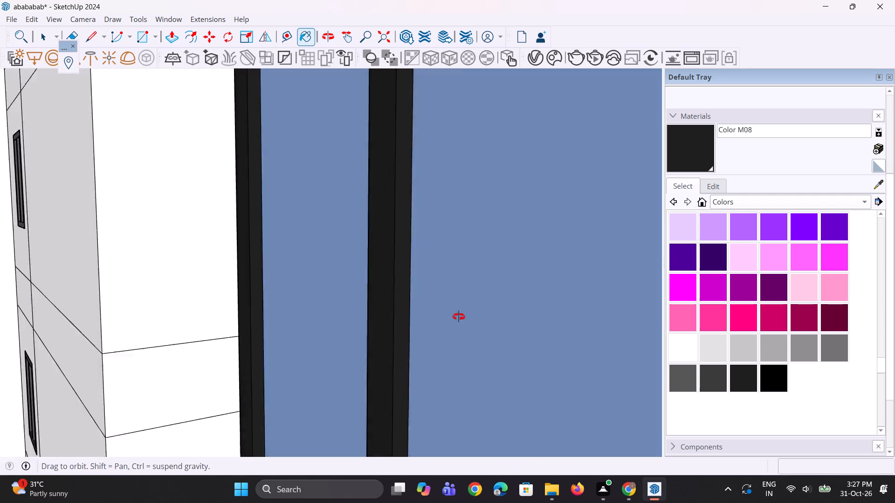
pyautogui.moveTo(459, 317); pyautogui.dragTo(603, 275, button='middle')
pyautogui.scroll(-9, 426, 292)
pyautogui.moveTo(585, 184); pyautogui.dragTo(571, 144, button='middle')
pyautogui.scroll(9, 512, 104)
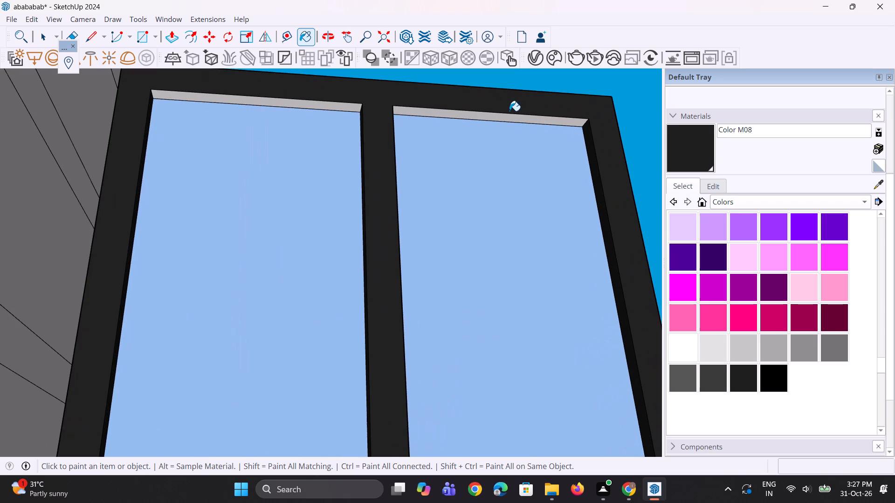
pyautogui.click(508, 116)
pyautogui.click(355, 106)
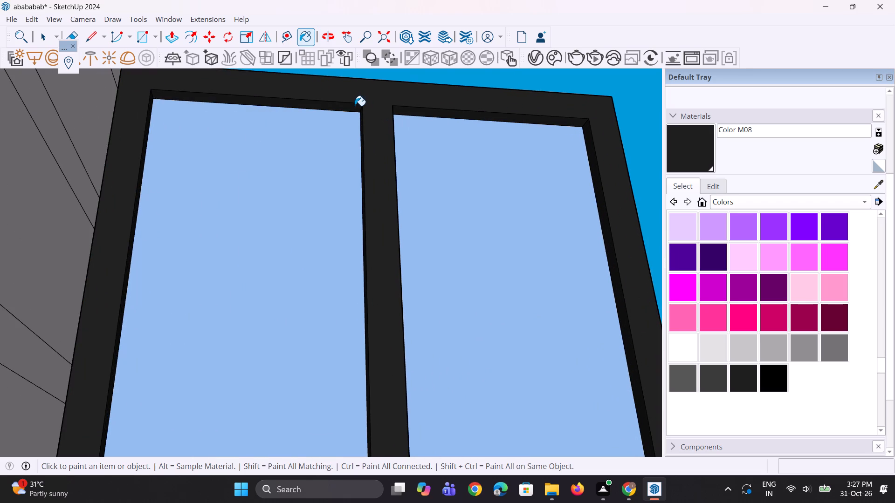
# Paint the inner faces on the frame's bottom rail, below both panes, with Color M08.
pyautogui.scroll(-10, 357, 106)
pyautogui.moveTo(378, 122); pyautogui.dragTo(318, 488, button='middle')
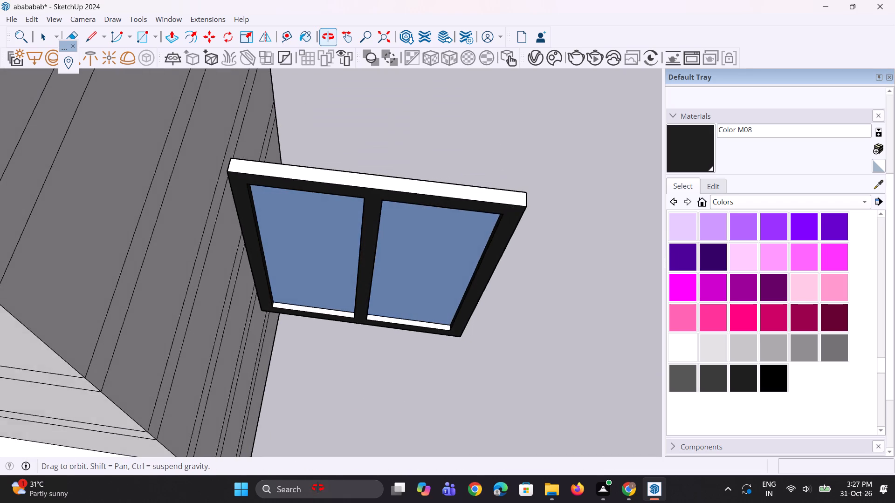
pyautogui.moveTo(318, 488); pyautogui.dragTo(320, 481, button='middle')
pyautogui.scroll(3, 363, 368)
pyautogui.scroll(-2, 395, 281)
pyautogui.scroll(3, 409, 211)
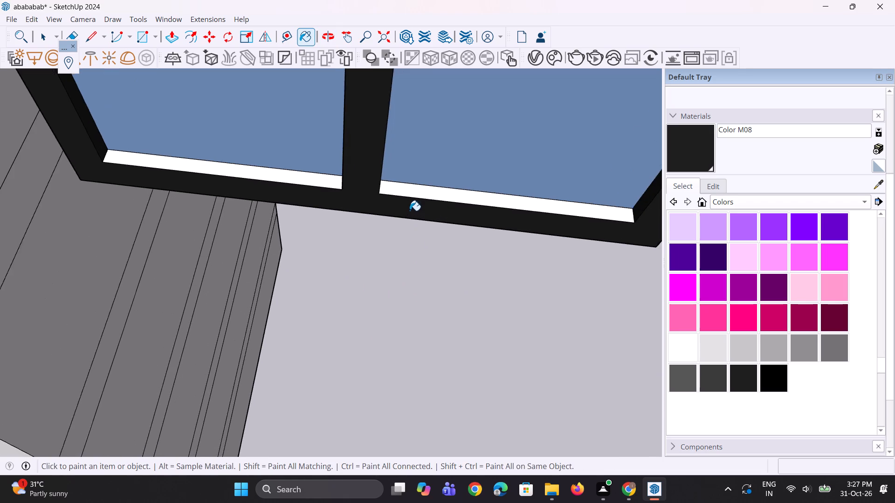
pyautogui.click(422, 186)
pyautogui.click(319, 181)
# Paint the frame's outer left side and outer top face with Color M08.
pyautogui.scroll(-6, 361, 248)
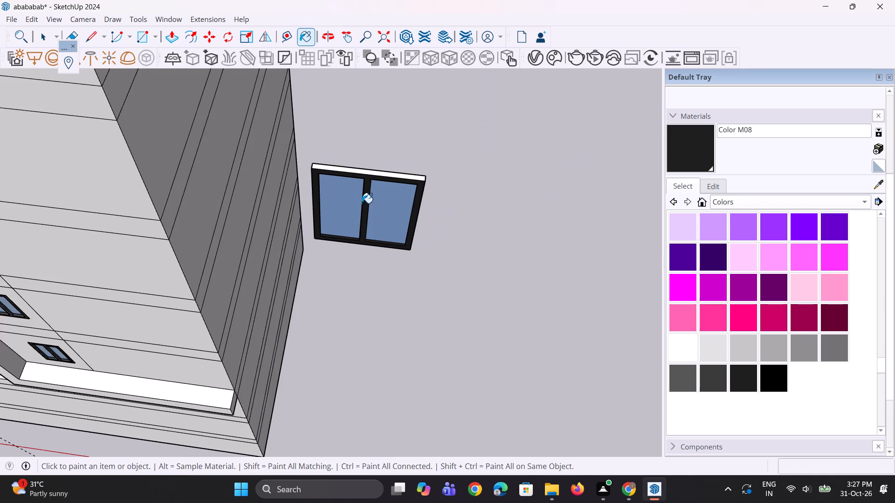
pyautogui.moveTo(362, 203); pyautogui.dragTo(591, 107, button='middle')
pyautogui.scroll(6, 339, 159)
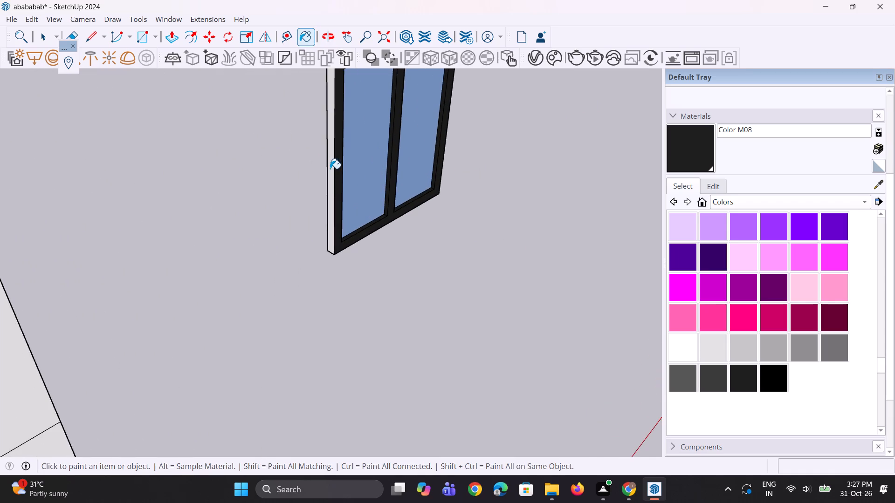
pyautogui.click(330, 169)
pyautogui.scroll(-5, 346, 192)
pyautogui.scroll(6, 366, 106)
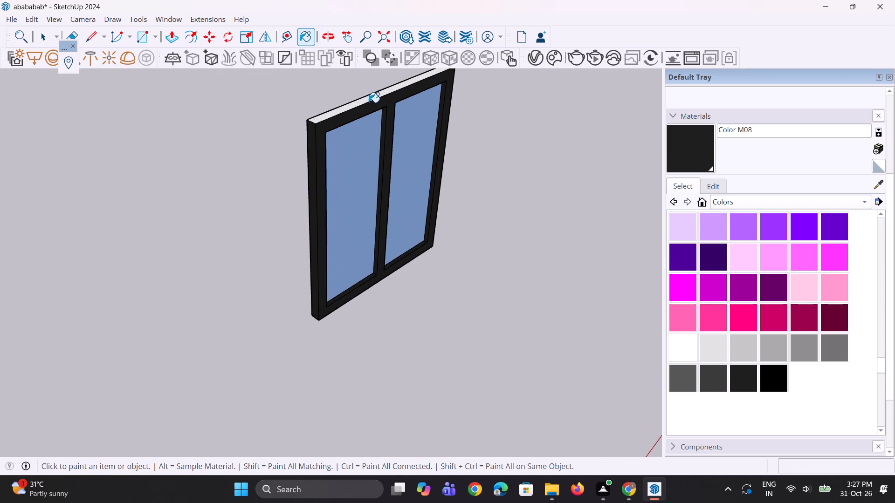
pyautogui.click(372, 98)
# Paint the frame's outer right side and its underside with Color M08.
pyautogui.moveTo(397, 132); pyautogui.dragTo(117, 137, button='middle')
pyautogui.moveTo(327, 223); pyautogui.dragTo(145, 223, button='middle')
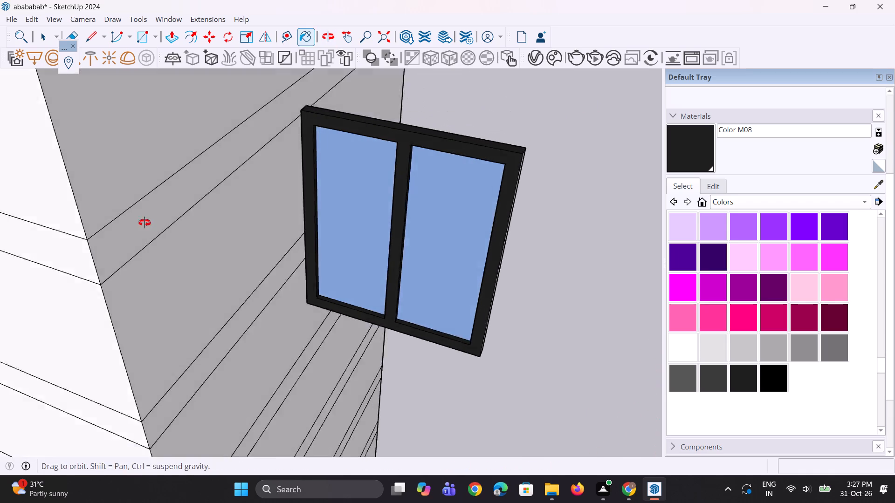
pyautogui.moveTo(145, 223); pyautogui.dragTo(116, 219, button='middle')
pyautogui.scroll(2, 408, 366)
pyautogui.click(421, 366)
pyautogui.scroll(-6, 366, 343)
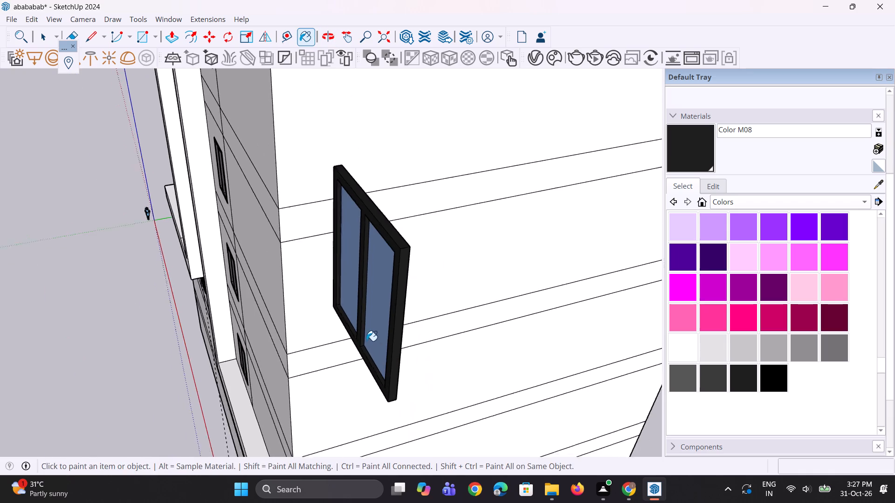
pyautogui.moveTo(360, 320); pyautogui.dragTo(679, 71, button='middle')
pyautogui.moveTo(500, 277); pyautogui.dragTo(494, 200, button='middle')
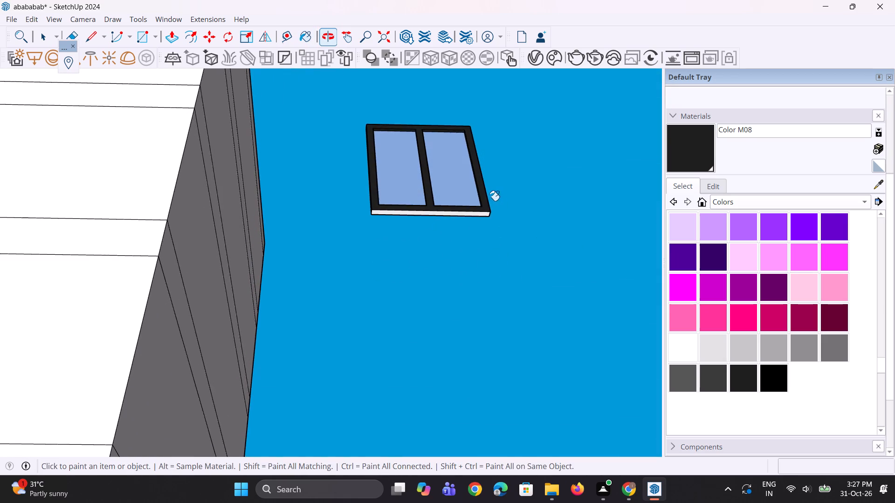
pyautogui.scroll(6, 475, 210)
pyautogui.click(476, 217)
pyautogui.scroll(-7, 491, 224)
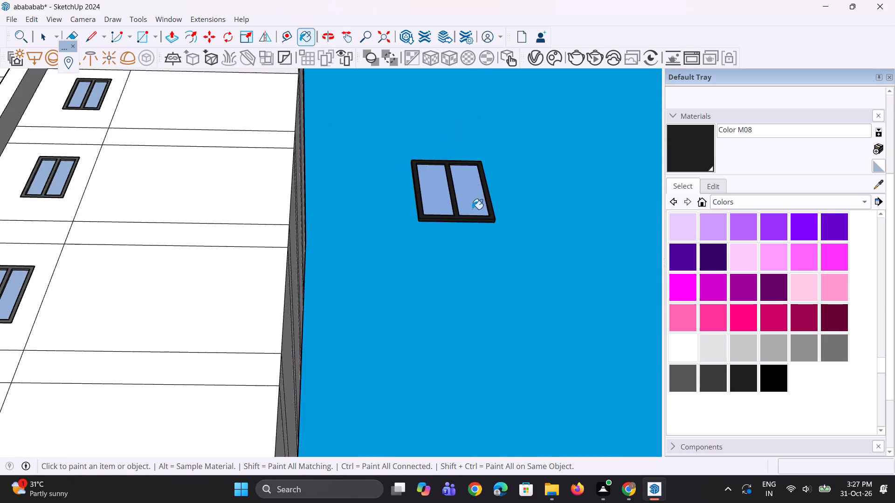
# Select the entire finished two-pane window beside the building and make it a group.
pyautogui.moveTo(472, 209); pyautogui.dragTo(437, 367, button='middle')
pyautogui.scroll(-5, 440, 358)
pyautogui.moveTo(438, 335); pyautogui.dragTo(467, 326, button='middle')
pyautogui.press('space')
pyautogui.press('space')
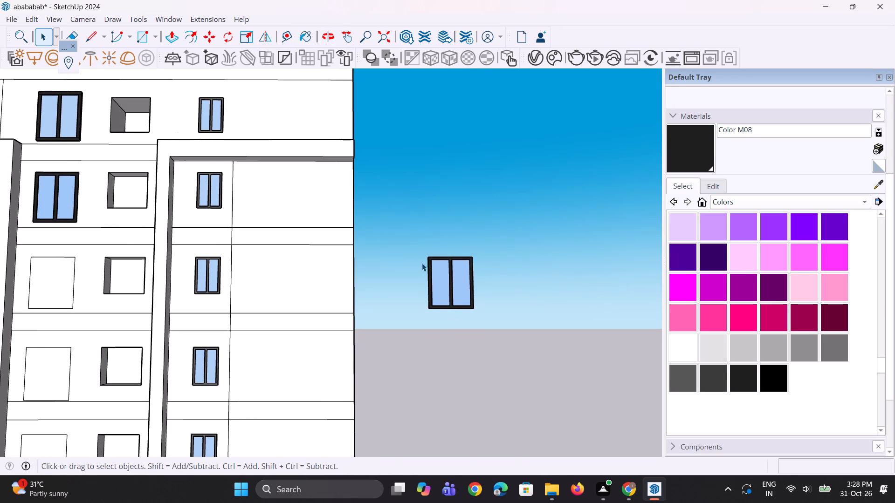
pyautogui.moveTo(413, 241); pyautogui.dragTo(510, 363)
pyautogui.rightClick(450, 297)
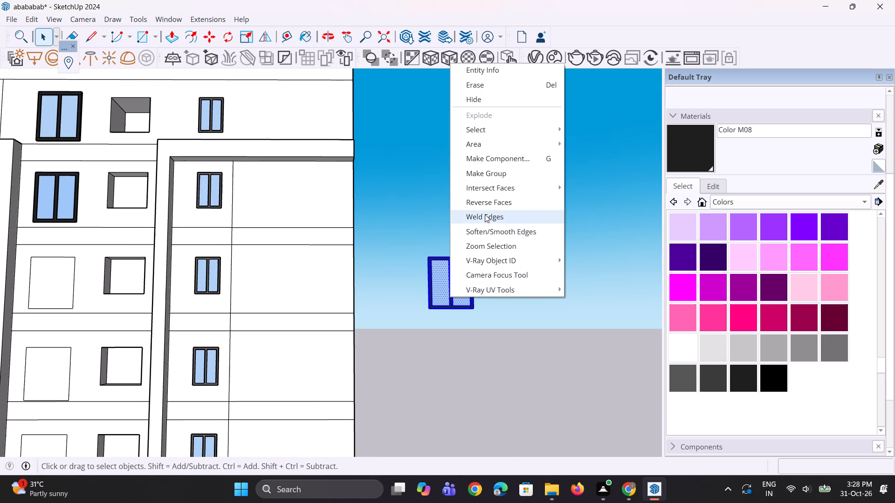
pyautogui.click(500, 176)
pyautogui.click(471, 329)
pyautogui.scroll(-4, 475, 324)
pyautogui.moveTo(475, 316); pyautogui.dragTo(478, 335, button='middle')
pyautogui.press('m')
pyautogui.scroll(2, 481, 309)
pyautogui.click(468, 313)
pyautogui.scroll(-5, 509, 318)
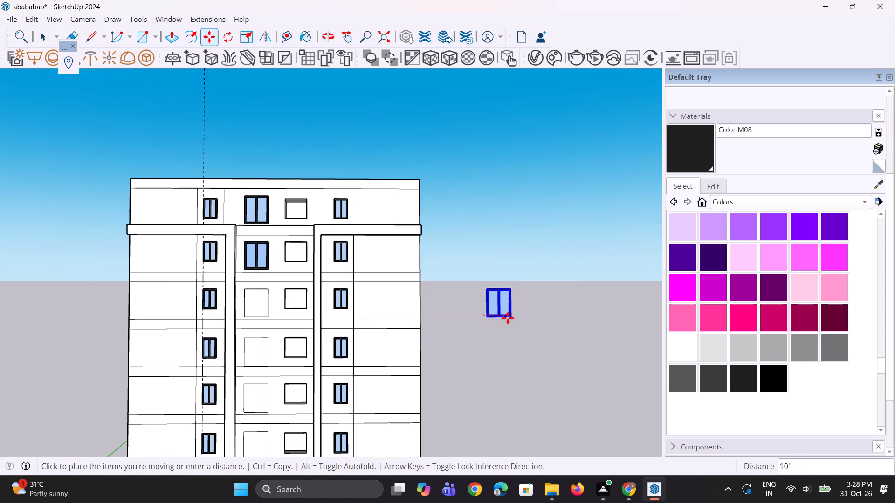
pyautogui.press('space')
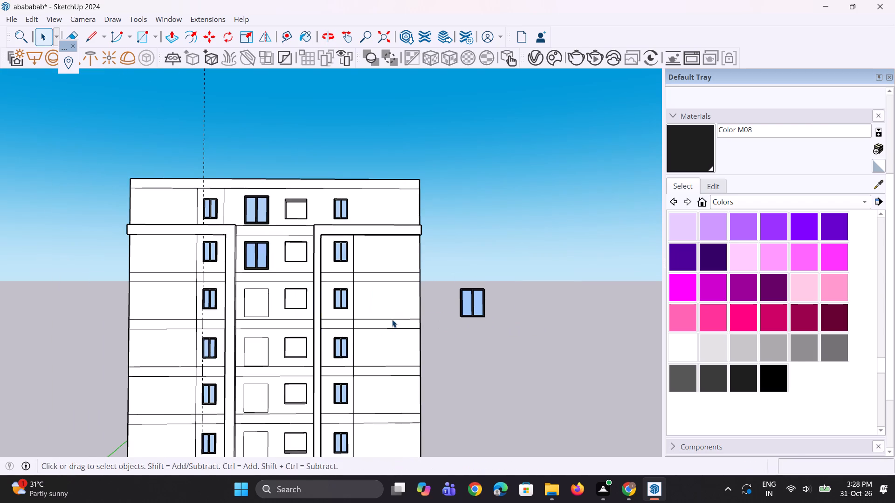
# Push/Pull the larger central opening's face on the second floor below the top inward to form a recess.
pyautogui.press('p')
pyautogui.doubleClick(251, 303)
pyautogui.moveTo(290, 294); pyautogui.dragTo(277, 397, button='middle')
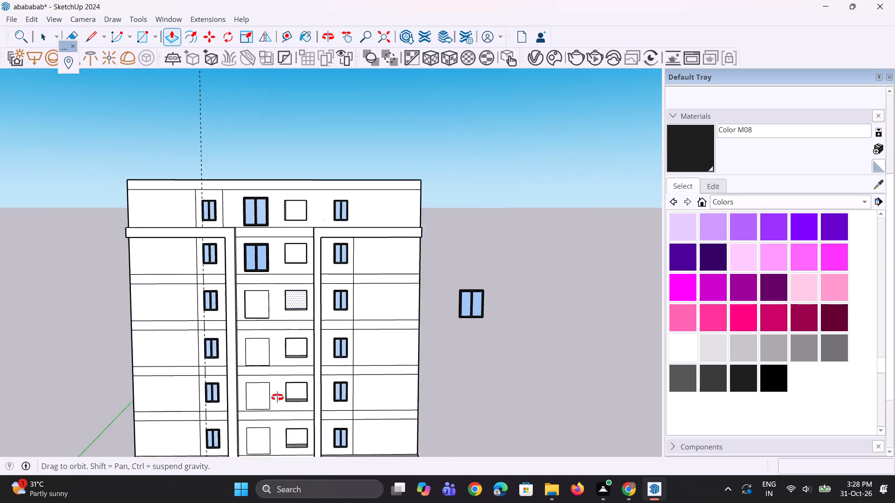
pyautogui.moveTo(277, 397); pyautogui.dragTo(269, 423, button='middle')
pyautogui.scroll(5, 266, 319)
pyautogui.click(256, 301)
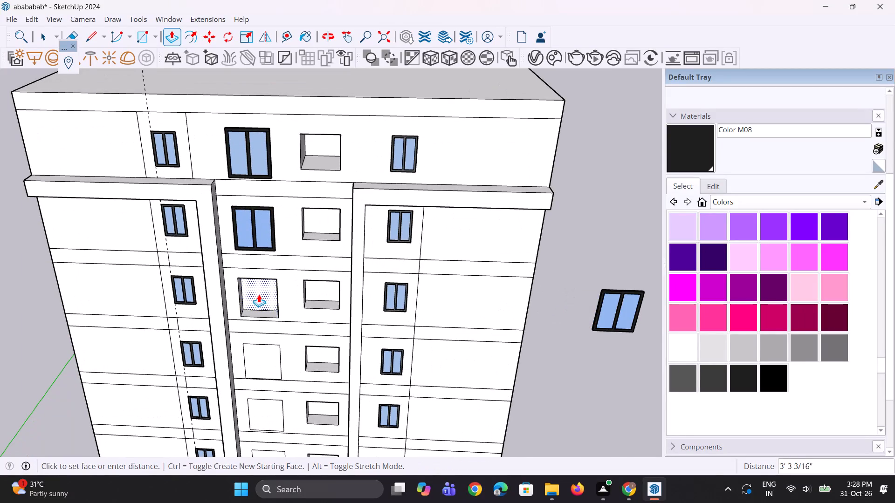
pyautogui.click(260, 292)
# Move the window group by its bottom corner from beside the building to the newly recessed opening.
pyautogui.press('space')
pyautogui.press('space')
pyautogui.click(594, 322)
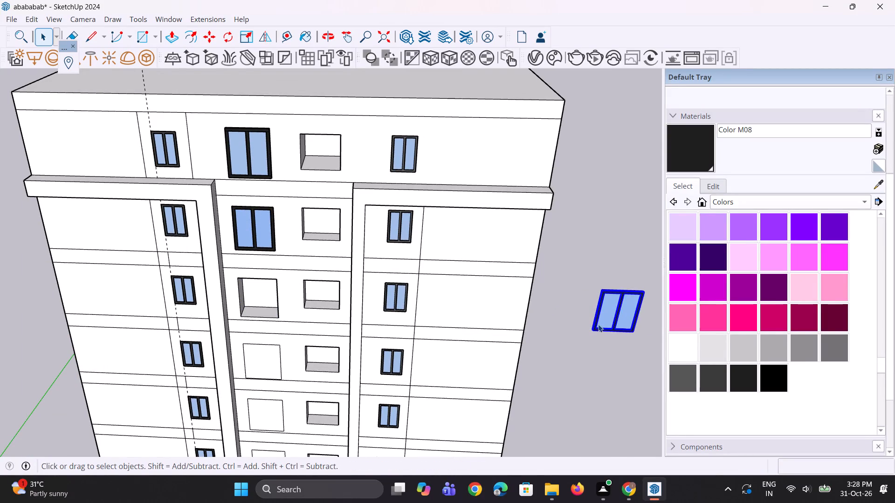
pyautogui.scroll(3, 646, 336)
pyautogui.press('m')
pyautogui.scroll(1, 646, 335)
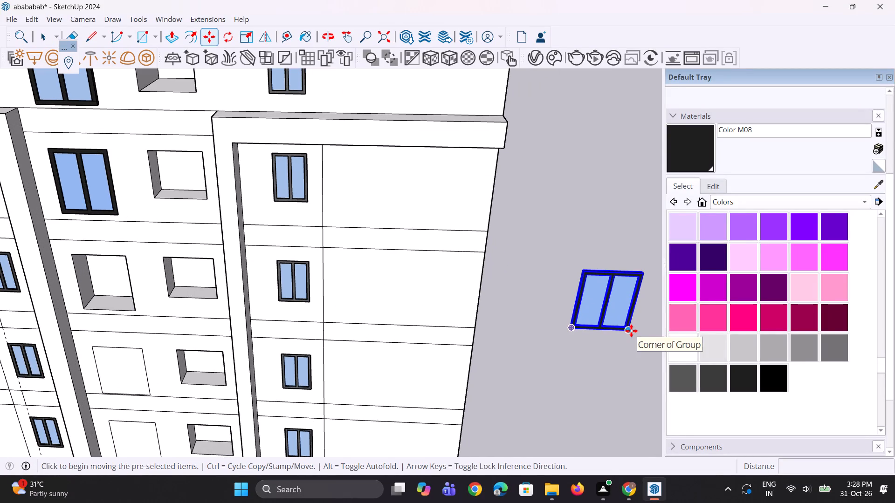
pyautogui.click(629, 331)
pyautogui.scroll(-5, 626, 353)
pyautogui.scroll(2, 273, 326)
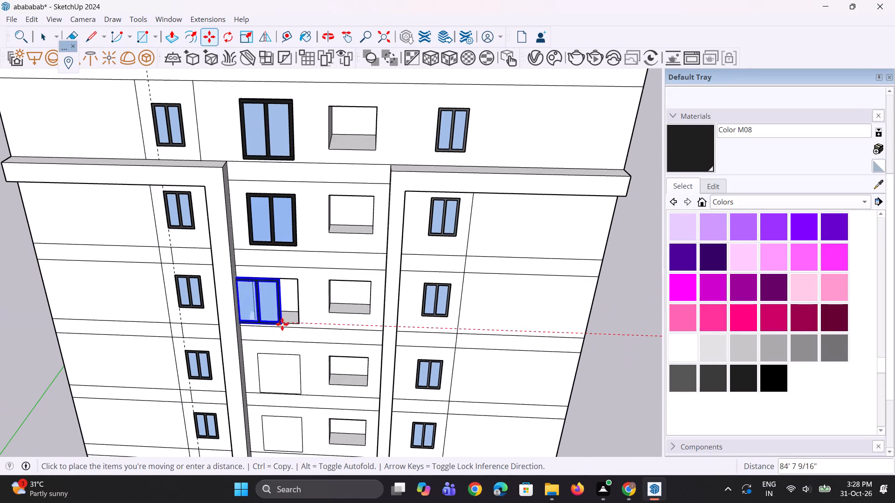
pyautogui.click(296, 318)
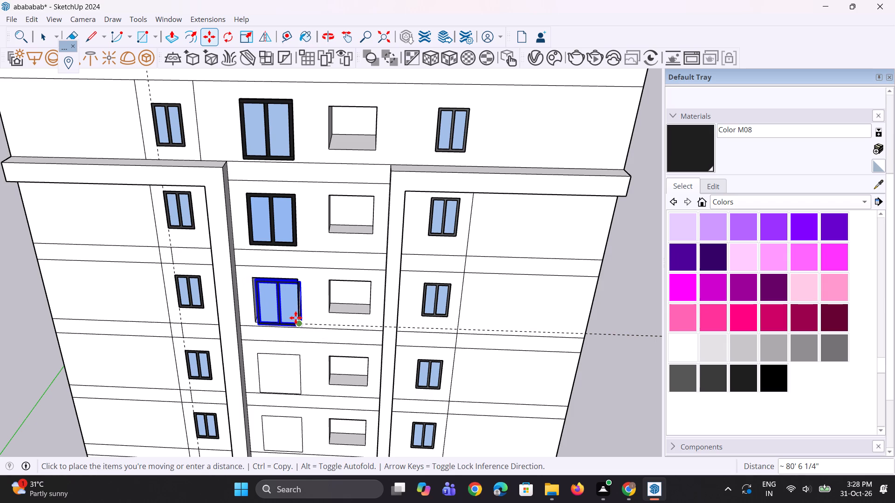
# Move the window group again so its bottom corner meets the opening's bottom corner, and clear the selection.
pyautogui.scroll(13, 309, 341)
pyautogui.click(288, 301)
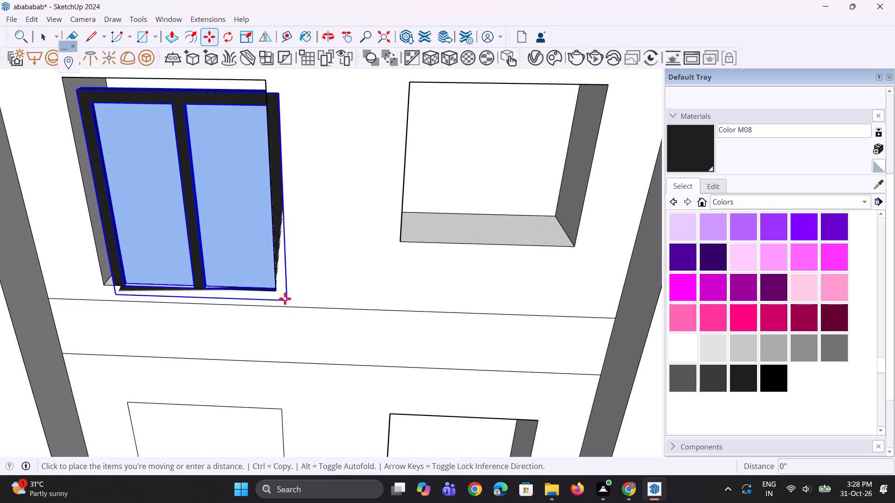
pyautogui.click(271, 288)
pyautogui.moveTo(267, 279); pyautogui.dragTo(161, 310, button='middle')
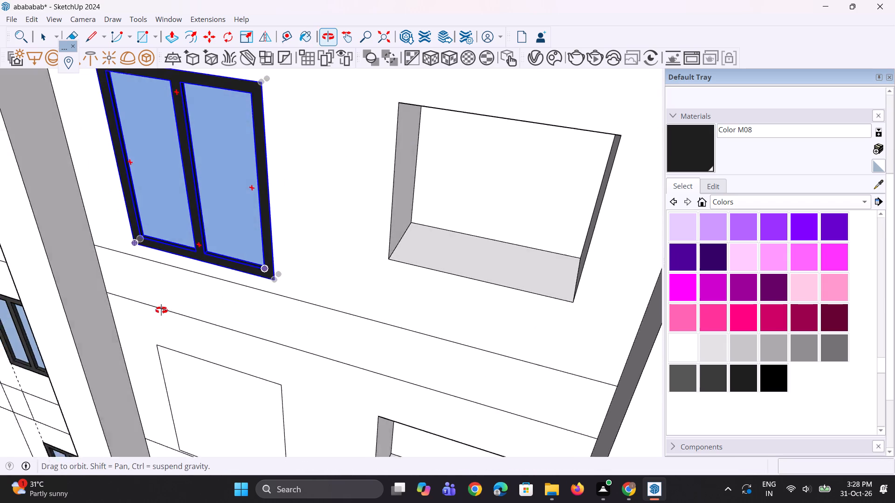
pyautogui.moveTo(161, 310); pyautogui.dragTo(164, 306, button='middle')
pyautogui.scroll(11, 234, 269)
pyautogui.moveTo(288, 288); pyautogui.dragTo(360, 209, button='middle')
pyautogui.scroll(-12, 275, 314)
pyautogui.press('space')
pyautogui.scroll(-17, 201, 334)
pyautogui.press('space')
pyautogui.press('space')
pyautogui.press('space')
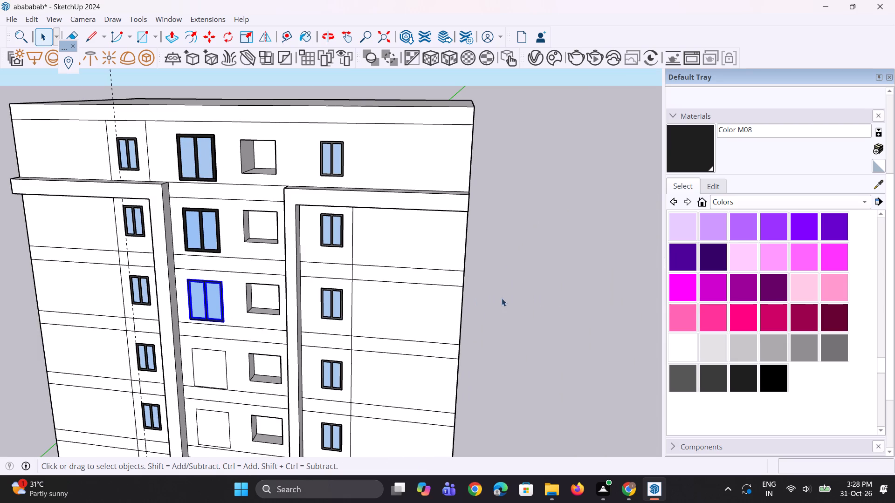
pyautogui.click(557, 299)
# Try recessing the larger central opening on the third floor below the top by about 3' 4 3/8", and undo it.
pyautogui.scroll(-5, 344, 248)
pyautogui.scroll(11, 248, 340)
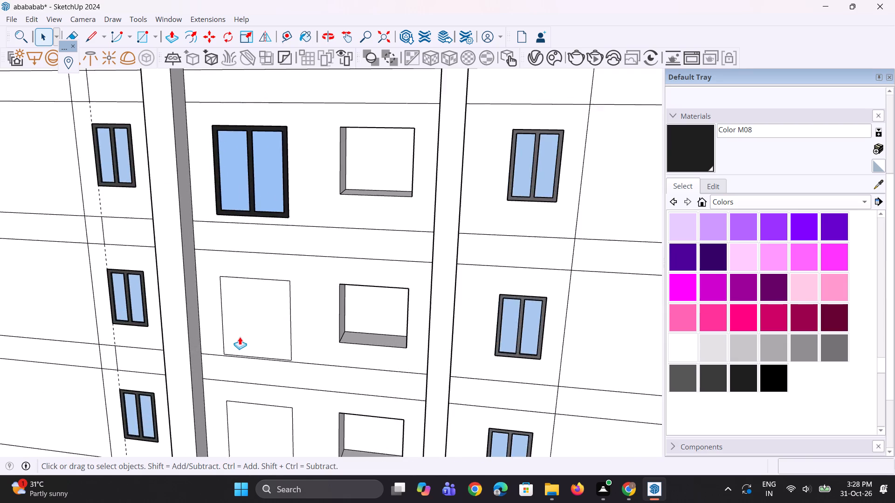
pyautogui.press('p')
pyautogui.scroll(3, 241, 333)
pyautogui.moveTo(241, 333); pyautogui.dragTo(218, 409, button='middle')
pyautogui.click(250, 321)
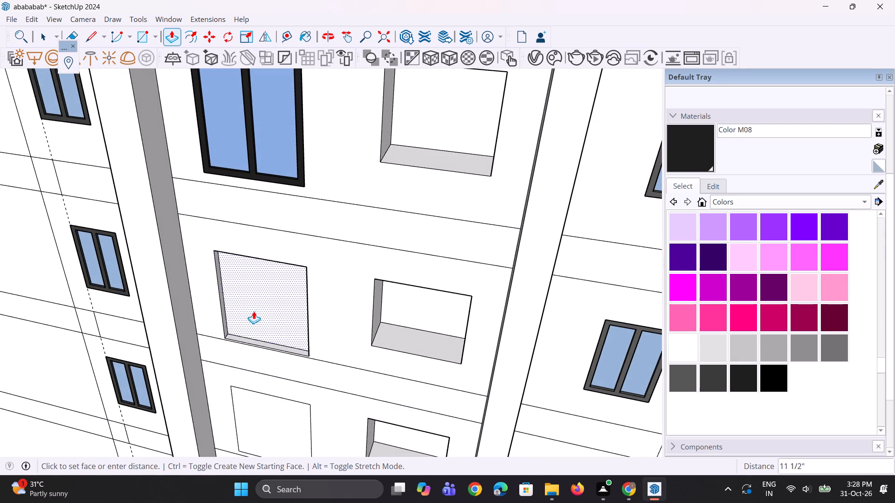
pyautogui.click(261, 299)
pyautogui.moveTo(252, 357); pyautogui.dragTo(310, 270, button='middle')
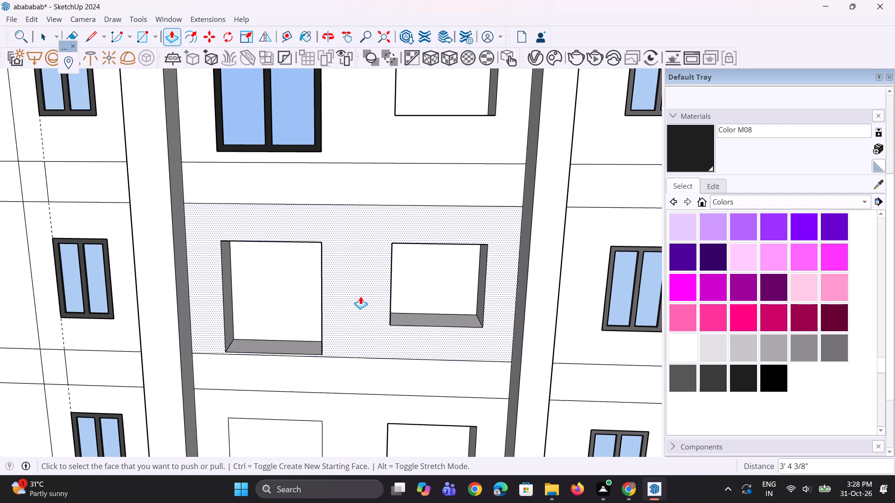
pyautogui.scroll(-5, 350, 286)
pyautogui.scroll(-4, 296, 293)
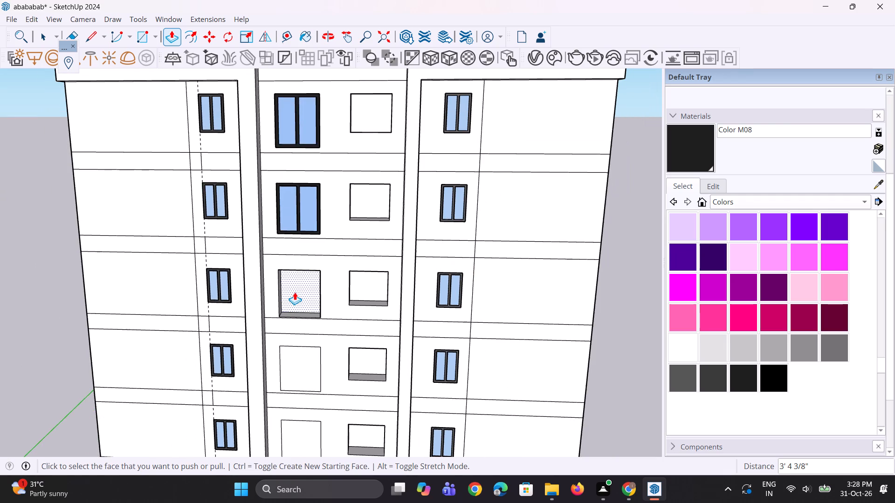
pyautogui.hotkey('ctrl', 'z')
# Copy the larger central opening's face on the third floor below the top about 83' sideways, clear of the building.
pyautogui.press('space')
pyautogui.press('space')
pyautogui.click(299, 289)
pyautogui.scroll(-5, 284, 318)
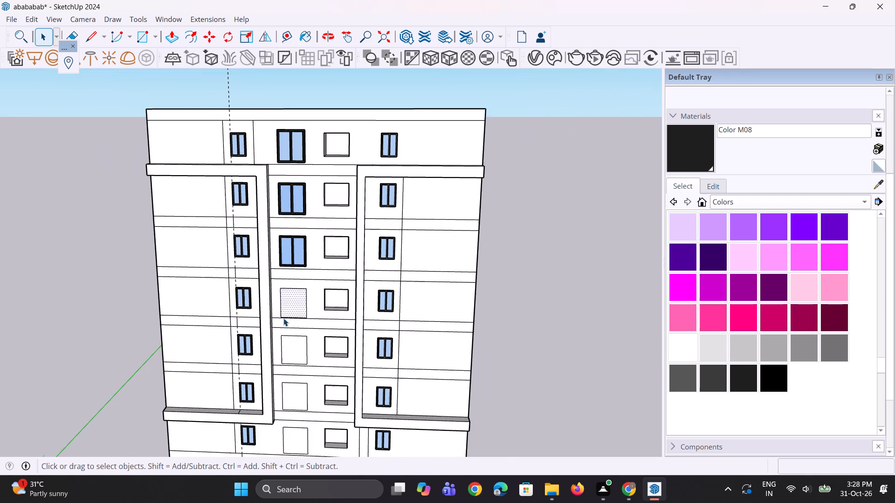
pyautogui.press('m')
pyautogui.scroll(3, 292, 313)
pyautogui.click(295, 311)
pyautogui.scroll(-2, 509, 328)
pyautogui.click(614, 315)
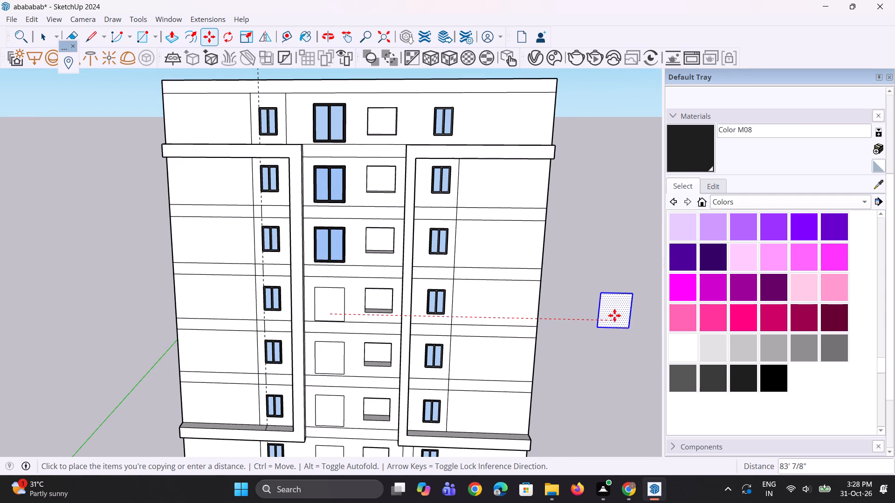
pyautogui.press('space')
pyautogui.press('space')
pyautogui.press('b')
pyautogui.click(592, 292)
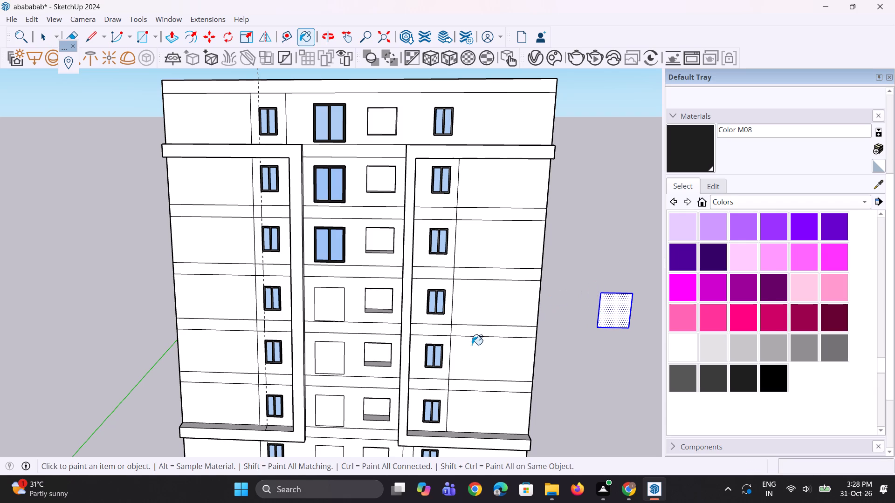
# Recess the larger central opening on the third floor below the top by repeating the last Push/Pull distance.
pyautogui.press('p')
pyautogui.press('space')
pyautogui.press('space')
pyautogui.doubleClick(561, 250)
pyautogui.press('p')
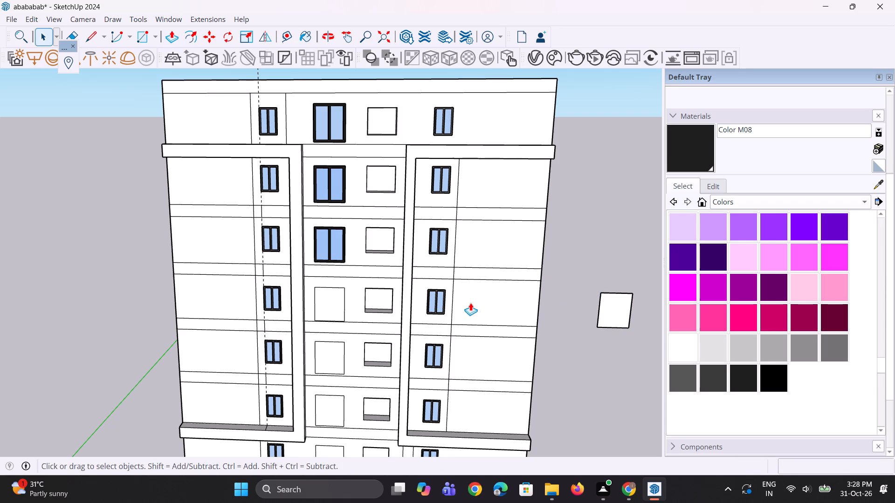
pyautogui.scroll(6, 327, 306)
pyautogui.doubleClick(330, 304)
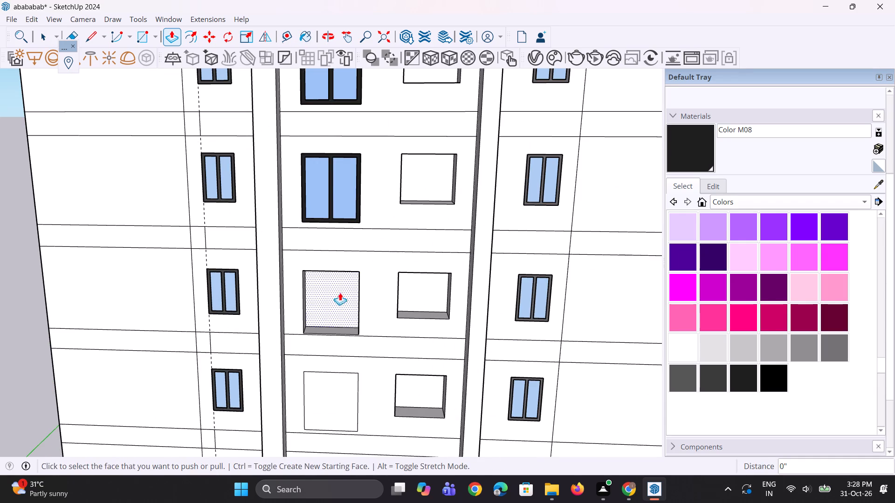
# Extrude the copied opening face beside the building 3".
pyautogui.scroll(-11, 265, 331)
pyautogui.moveTo(307, 323); pyautogui.dragTo(310, 299, button='middle')
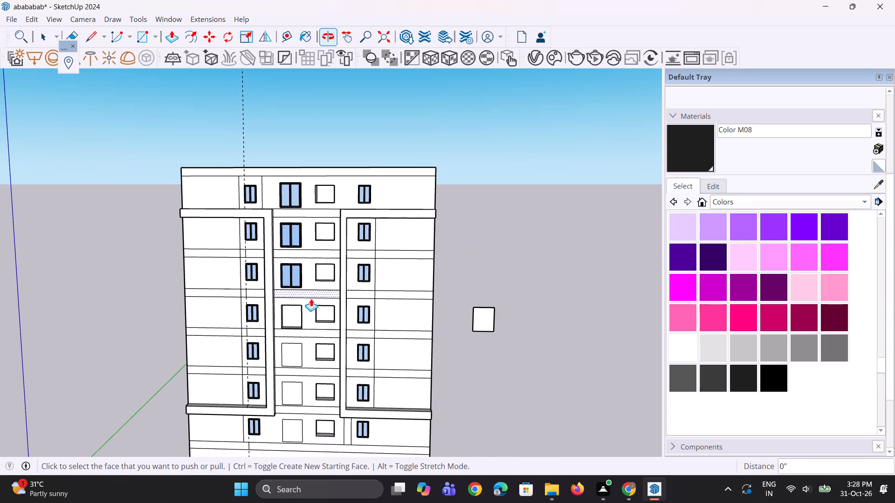
pyautogui.press('space')
pyautogui.press('space')
pyautogui.scroll(6, 488, 340)
pyautogui.press('p')
pyautogui.click(483, 312)
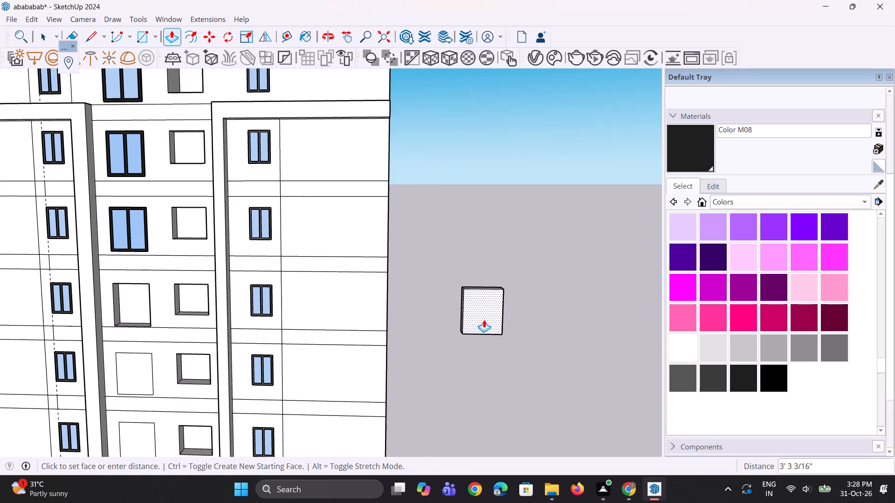
pyautogui.press('3')
pyautogui.hotkey('shift', '"')
pyautogui.press('Return')
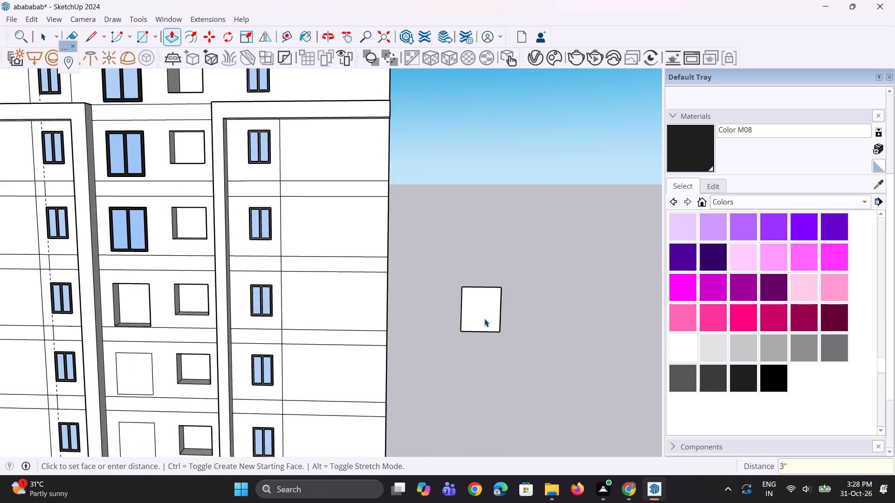
pyautogui.press('space')
pyautogui.press('space')
# Offset the panel's front outline inward by about 8" to form a frame border.
pyautogui.scroll(6, 475, 313)
pyautogui.press('f')
pyautogui.click(467, 309)
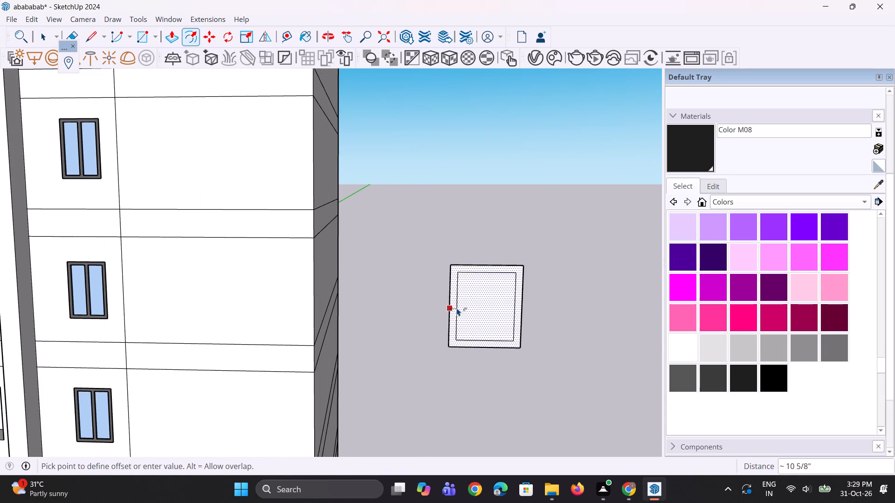
pyautogui.click(455, 309)
pyautogui.press('space')
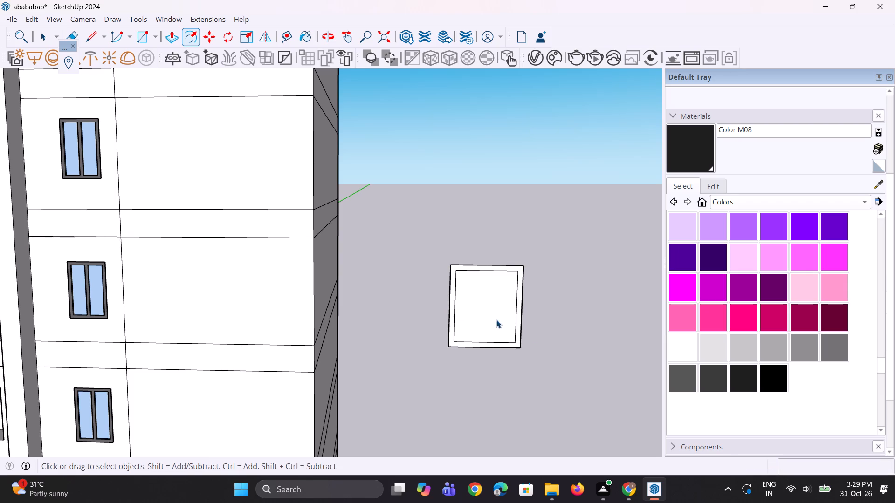
pyautogui.press('space')
pyautogui.click(564, 348)
# Draw two lines about 7 7/8" long joining the inner rectangle's corners on the building side to the panel's outer edge.
pyautogui.press('l')
pyautogui.scroll(6, 475, 288)
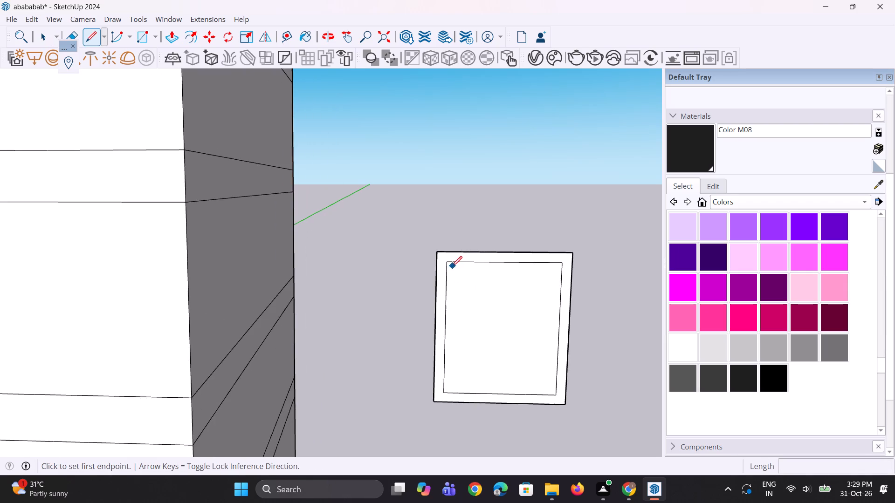
pyautogui.scroll(2, 452, 266)
pyautogui.click(445, 264)
pyautogui.click(435, 265)
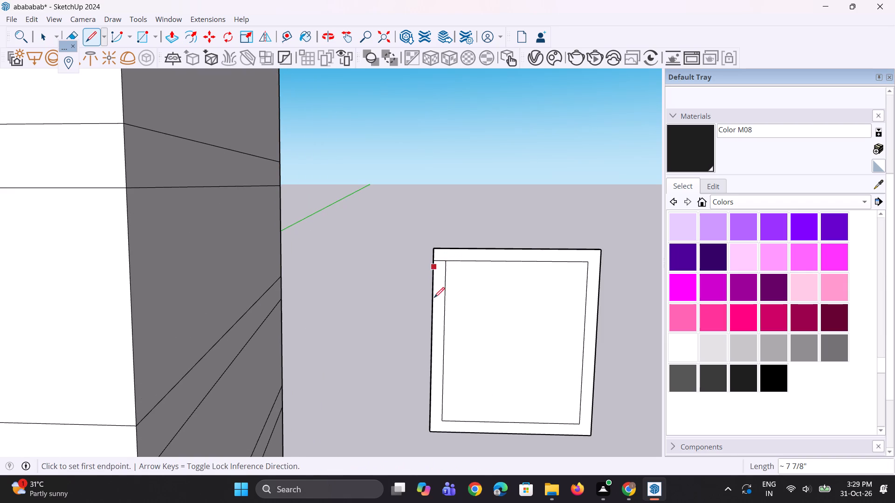
pyautogui.click(445, 416)
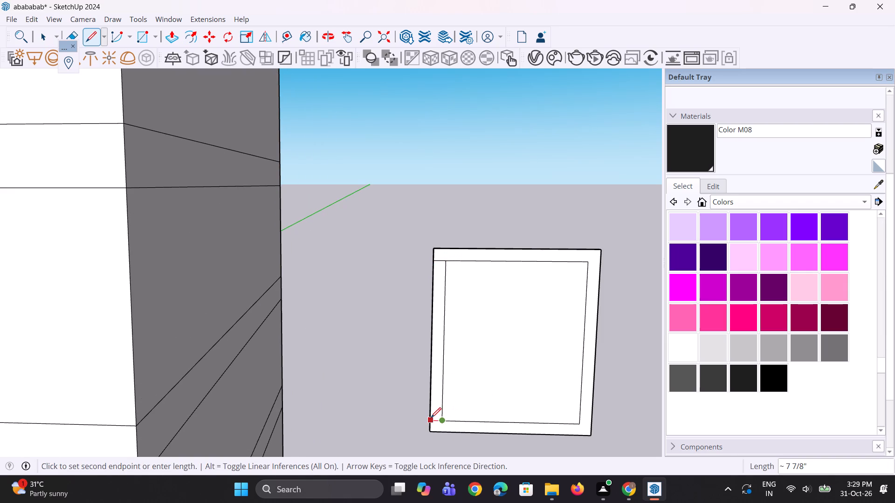
pyautogui.click(431, 418)
pyautogui.press('space')
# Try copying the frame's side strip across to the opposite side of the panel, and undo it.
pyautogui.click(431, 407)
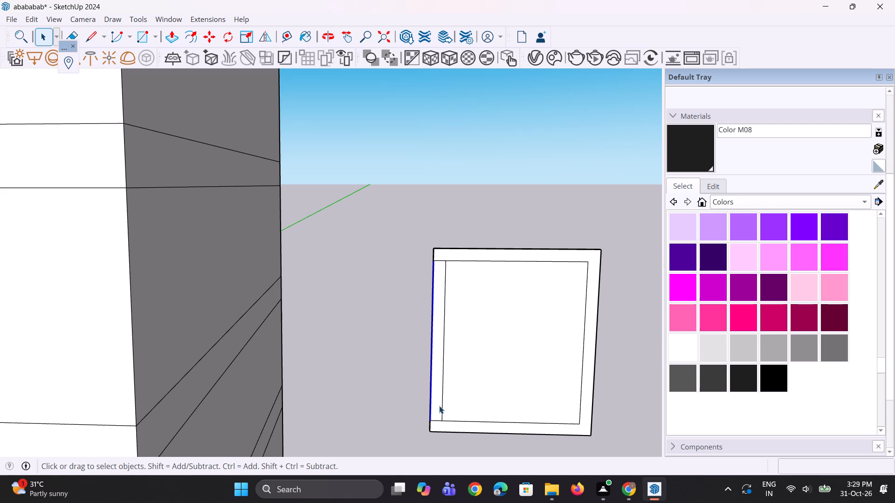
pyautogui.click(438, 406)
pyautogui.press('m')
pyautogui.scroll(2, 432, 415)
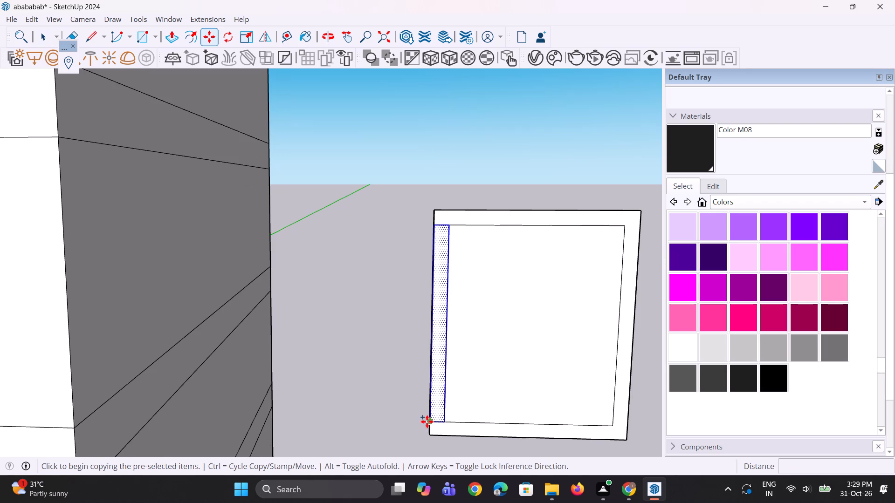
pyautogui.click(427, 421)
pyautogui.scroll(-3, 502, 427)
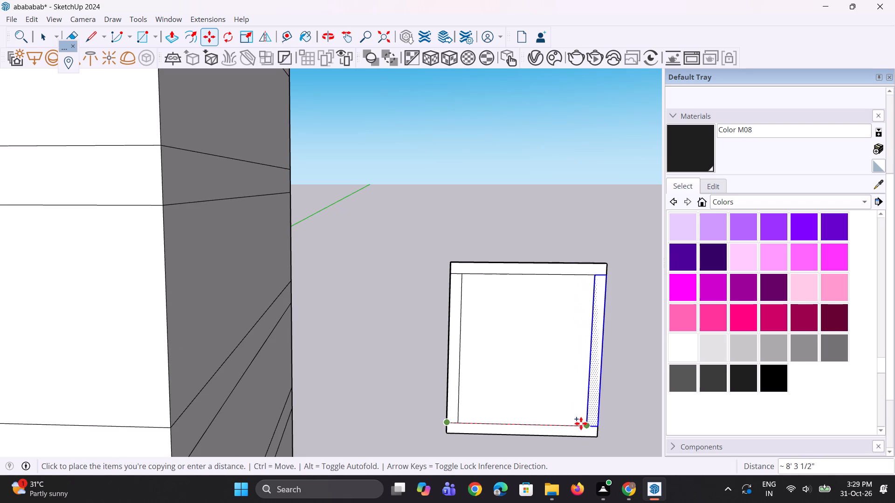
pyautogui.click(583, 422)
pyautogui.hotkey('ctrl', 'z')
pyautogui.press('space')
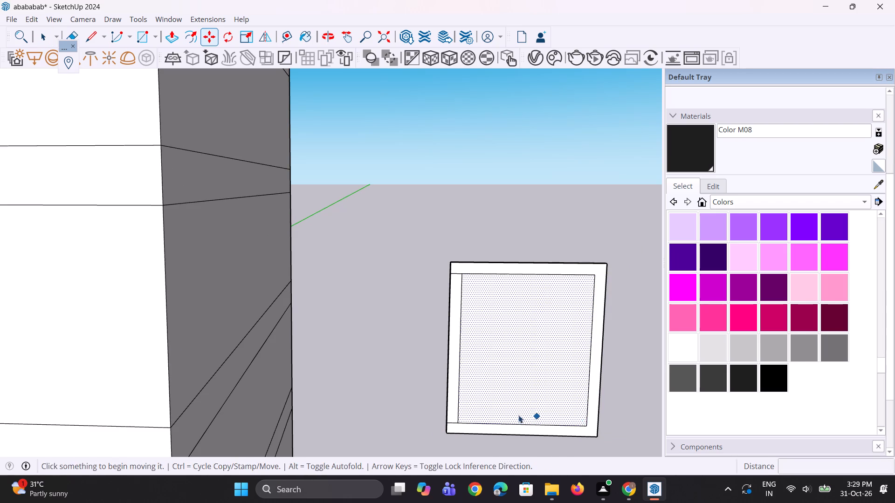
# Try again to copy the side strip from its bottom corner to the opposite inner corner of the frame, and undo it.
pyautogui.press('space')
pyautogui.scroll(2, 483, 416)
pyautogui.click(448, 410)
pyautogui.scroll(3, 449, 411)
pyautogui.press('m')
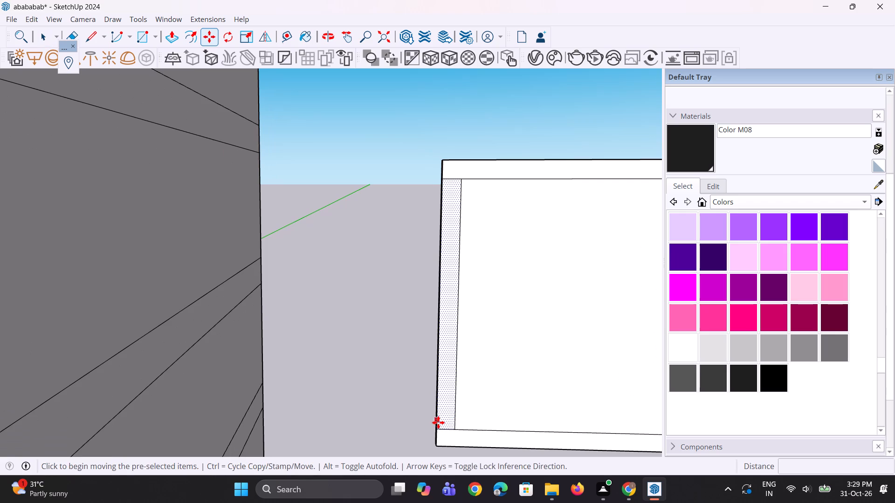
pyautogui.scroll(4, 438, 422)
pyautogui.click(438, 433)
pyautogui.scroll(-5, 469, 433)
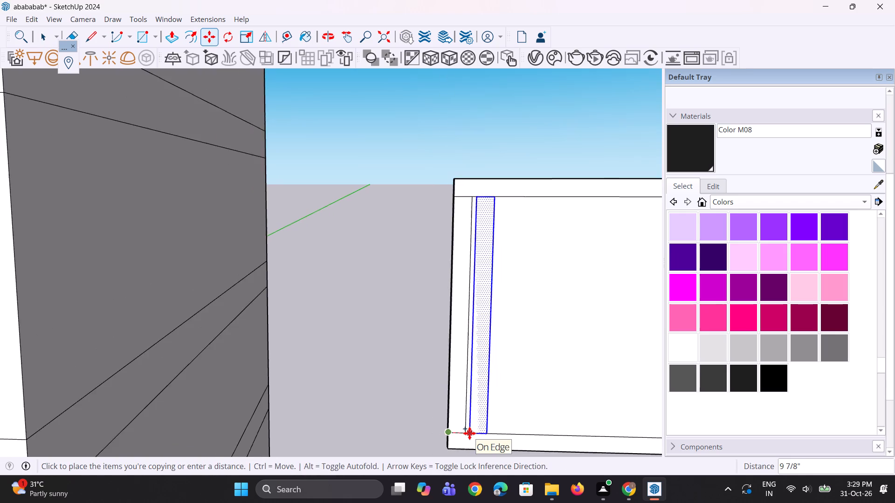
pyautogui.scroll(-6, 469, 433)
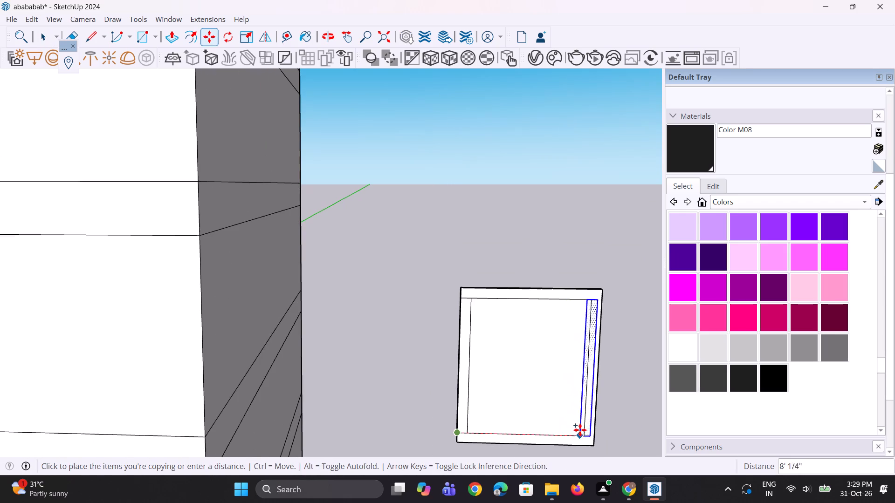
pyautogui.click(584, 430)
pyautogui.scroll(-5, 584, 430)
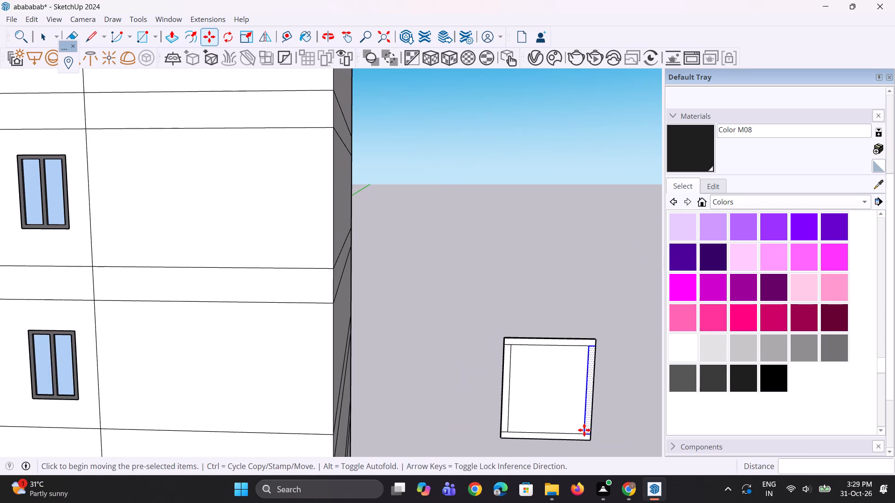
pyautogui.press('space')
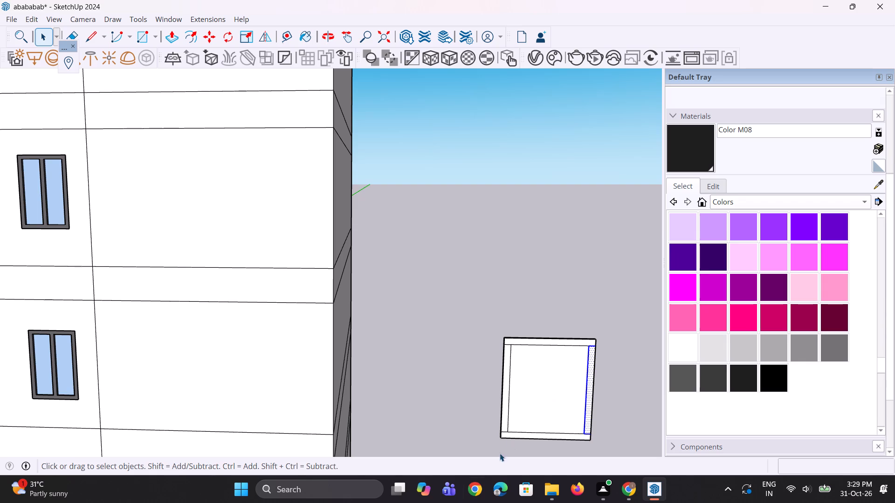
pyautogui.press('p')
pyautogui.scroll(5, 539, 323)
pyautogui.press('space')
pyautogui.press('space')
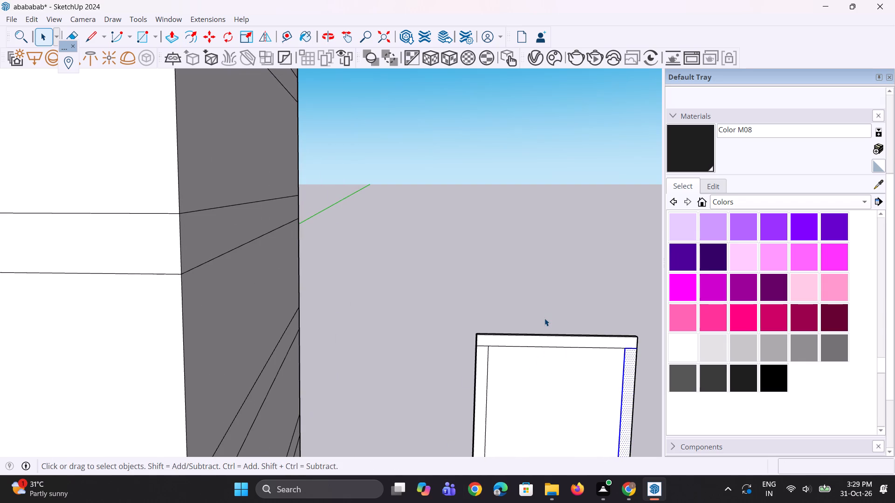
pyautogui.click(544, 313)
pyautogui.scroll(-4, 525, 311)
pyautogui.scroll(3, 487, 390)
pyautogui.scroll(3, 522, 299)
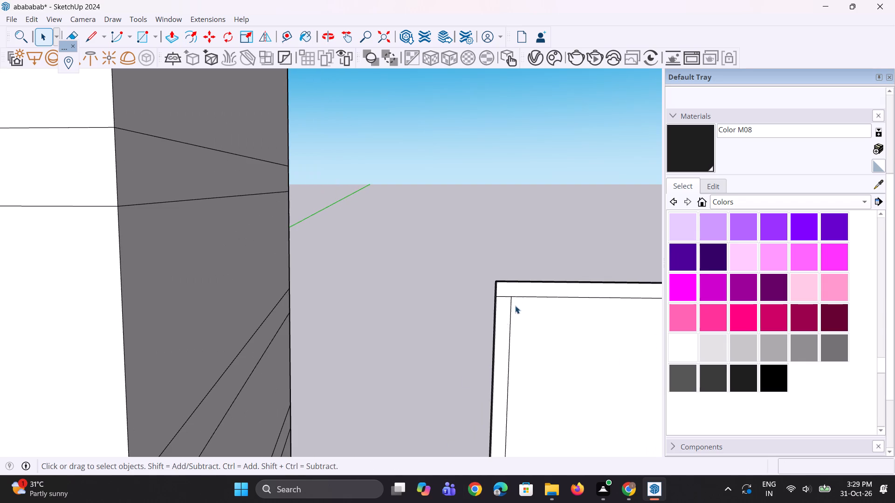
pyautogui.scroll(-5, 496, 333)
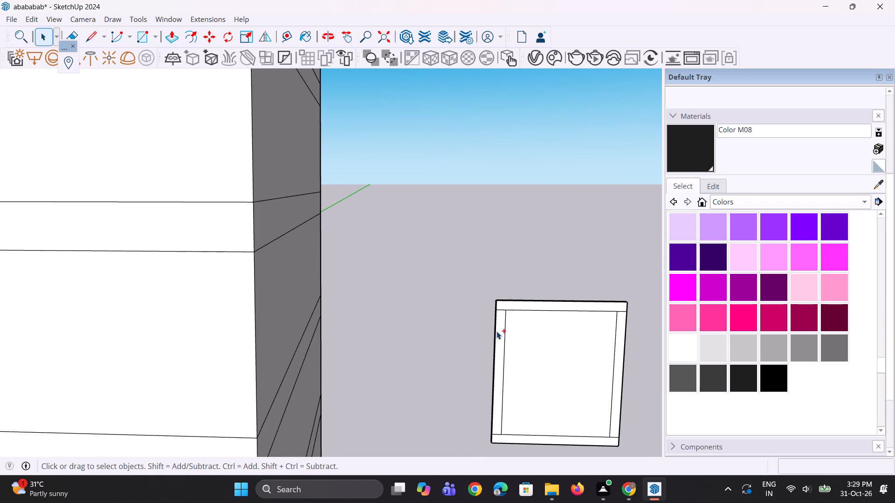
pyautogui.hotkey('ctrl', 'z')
# Copy the side strip across to the opposite side of the frame and divide the copy by /2 to add a middle mullion.
pyautogui.press('space')
pyautogui.click(500, 348)
pyautogui.scroll(-5, 467, 337)
pyautogui.press('m')
pyautogui.scroll(3, 529, 502)
pyautogui.keyDown('ctrl'); pyautogui.scroll(4, 498, 396); pyautogui.keyUp('ctrl')
pyautogui.scroll(4, 468, 393)
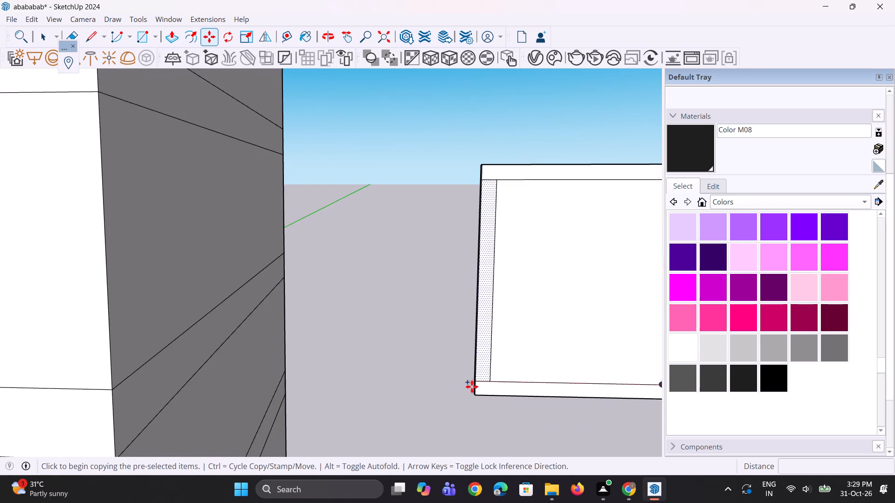
pyautogui.scroll(2, 474, 385)
pyautogui.click(474, 382)
pyautogui.scroll(-5, 504, 381)
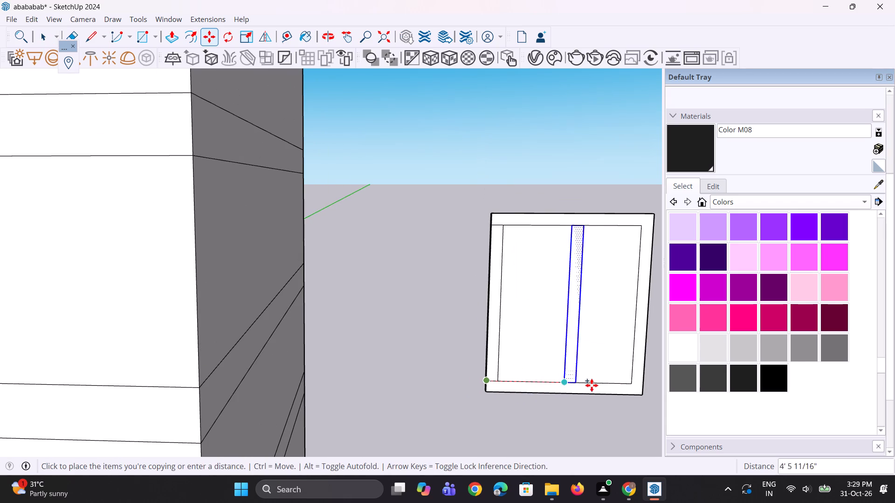
pyautogui.click(626, 383)
pyautogui.write('/2')
pyautogui.press('Return')
pyautogui.press('space')
pyautogui.press('space')
# Erase the short lines crossing the frame at the tops of the two side strips and the middle mullion.
pyautogui.scroll(2, 537, 232)
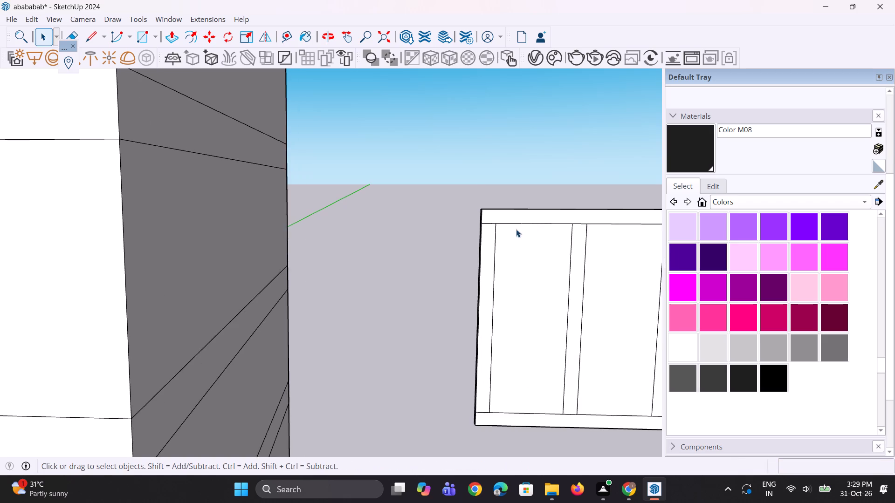
pyautogui.scroll(3, 512, 228)
pyautogui.press('e')
pyautogui.scroll(3, 503, 228)
pyautogui.click(466, 220)
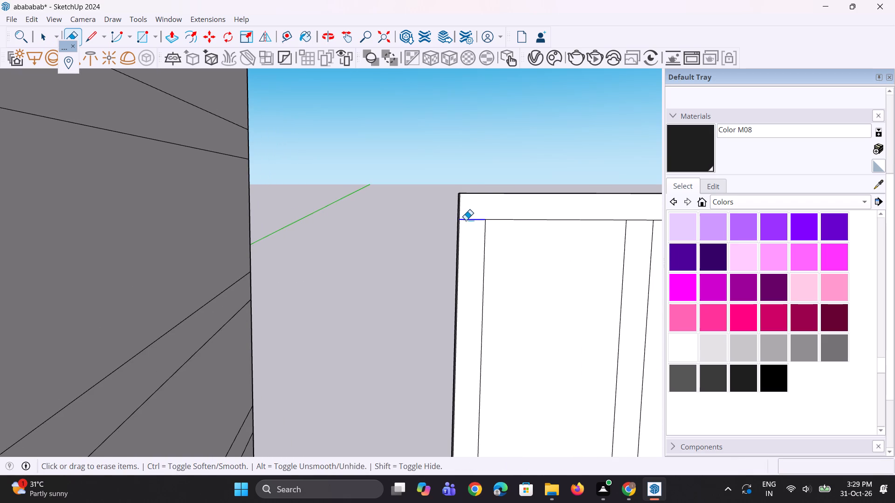
pyautogui.scroll(-5, 464, 262)
pyautogui.scroll(3, 562, 241)
pyautogui.click(580, 236)
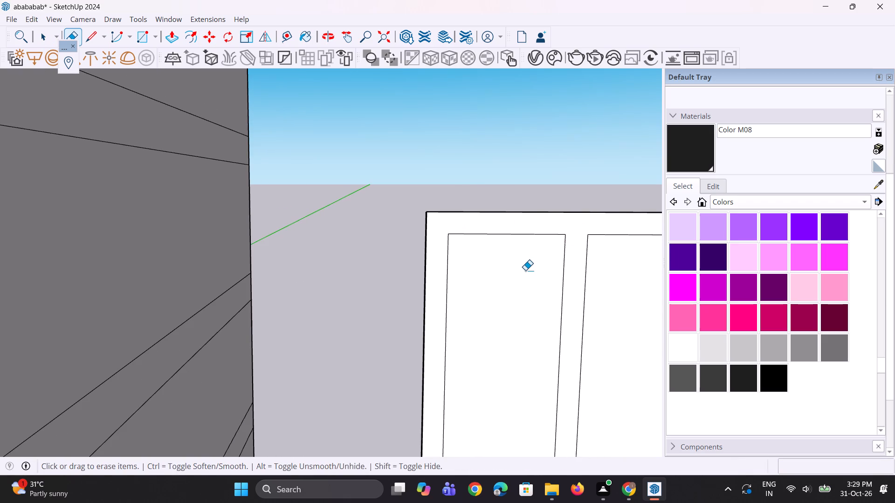
pyautogui.scroll(-9, 525, 270)
pyautogui.scroll(5, 593, 258)
pyautogui.scroll(4, 633, 241)
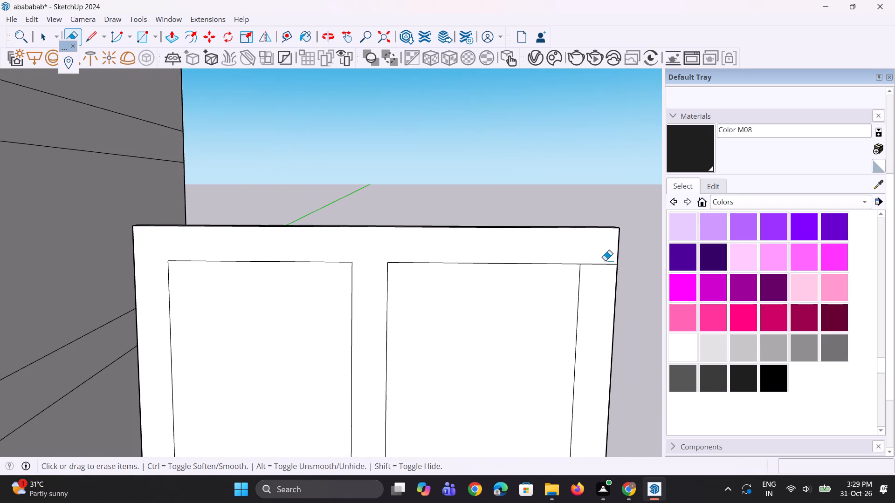
pyautogui.moveTo(603, 261); pyautogui.dragTo(603, 273)
# Erase the short lines crossing the frame at the bottoms of the two side strips and the middle mullion.
pyautogui.scroll(-15, 588, 261)
pyautogui.scroll(3, 533, 418)
pyautogui.scroll(9, 584, 355)
pyautogui.click(626, 360)
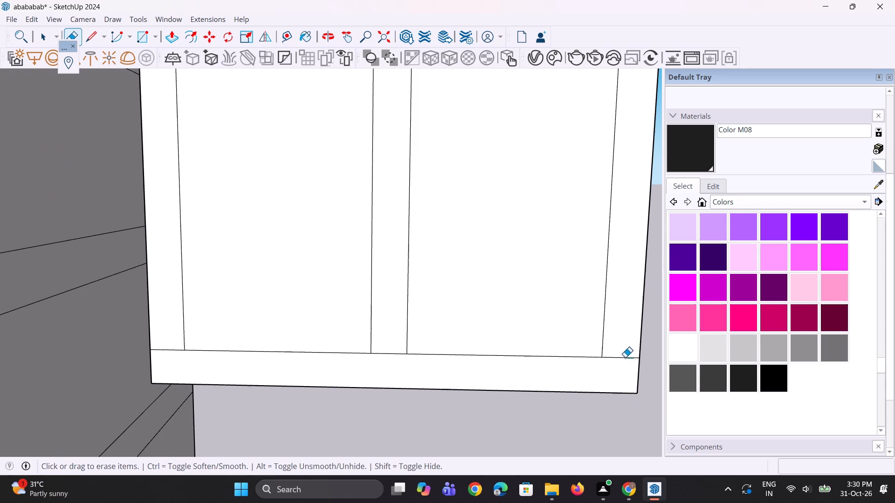
pyautogui.click(625, 356)
pyautogui.moveTo(616, 350); pyautogui.dragTo(616, 358)
pyautogui.moveTo(394, 351); pyautogui.dragTo(393, 359)
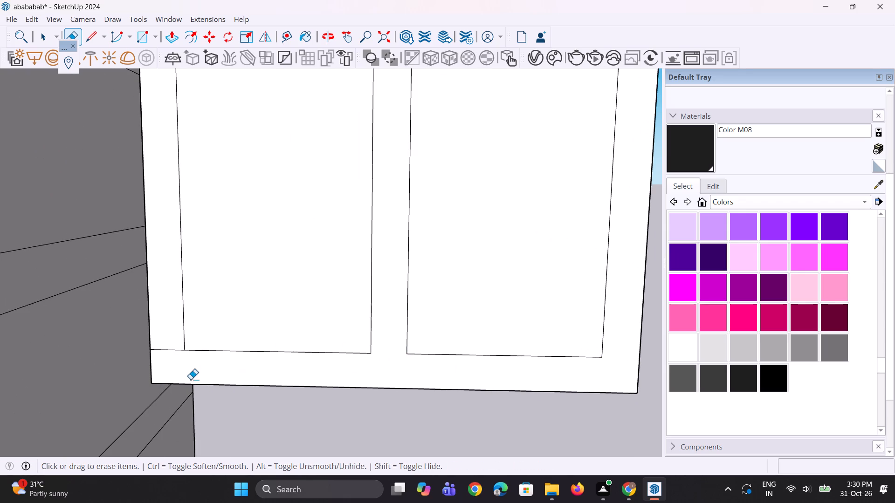
pyautogui.moveTo(171, 348); pyautogui.dragTo(177, 353)
# Extrude the joined two-pane window frame face 3" outward from the panes.
pyautogui.scroll(-6, 261, 392)
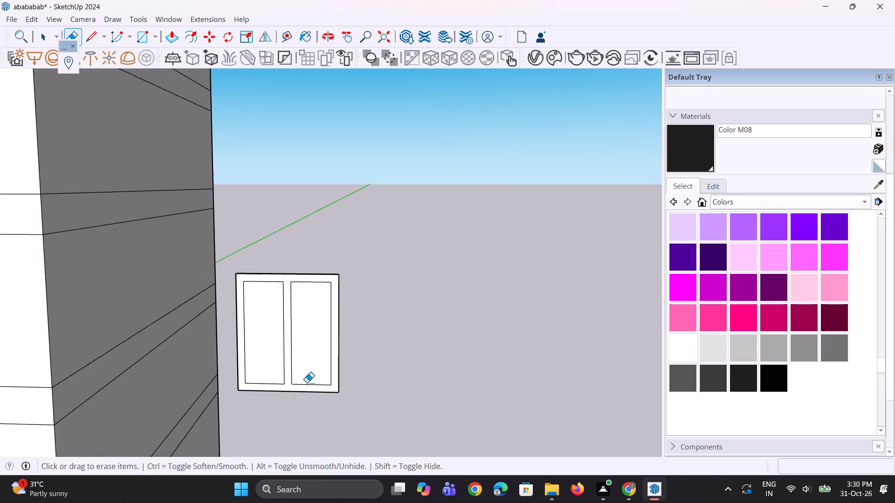
pyautogui.scroll(-5, 307, 382)
pyautogui.scroll(7, 281, 353)
pyautogui.press('p')
pyautogui.scroll(4, 295, 316)
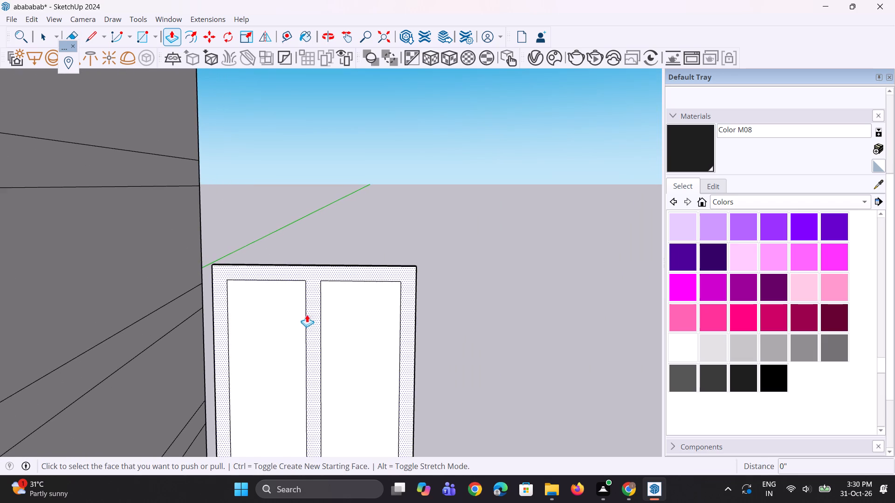
pyautogui.click(310, 315)
pyautogui.scroll(-5, 303, 317)
pyautogui.press('3')
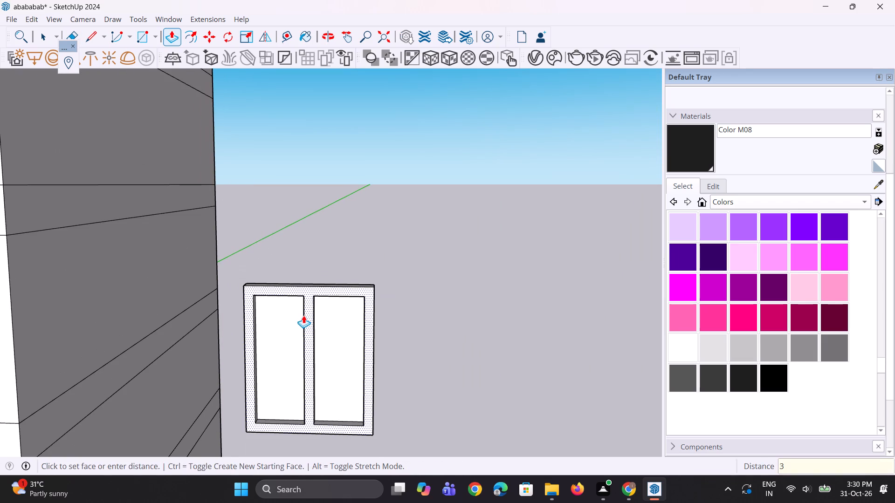
pyautogui.hotkey('shift', '"')
pyautogui.press('Return')
pyautogui.press('space')
pyautogui.press('space')
pyautogui.scroll(2, 302, 335)
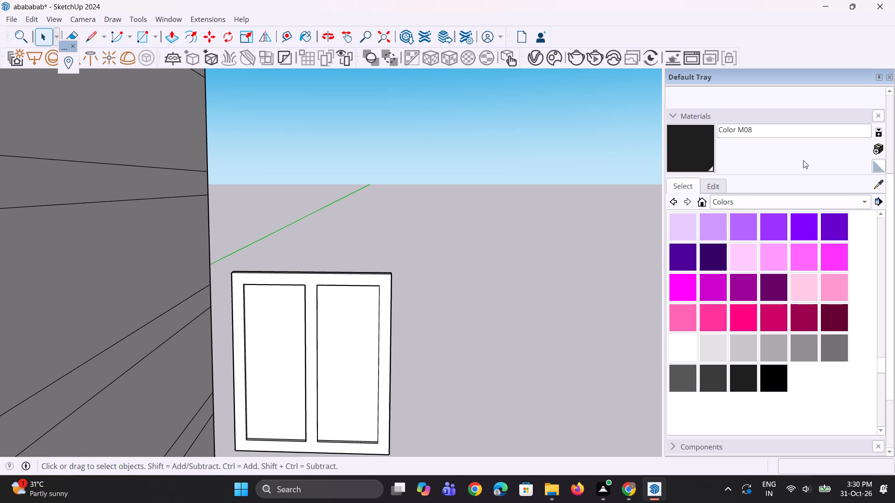
# Paint the front face of the two-pane window frame with the dark Color M08.
pyautogui.moveTo(695, 152); pyautogui.dragTo(687, 161)
pyautogui.scroll(3, 263, 470)
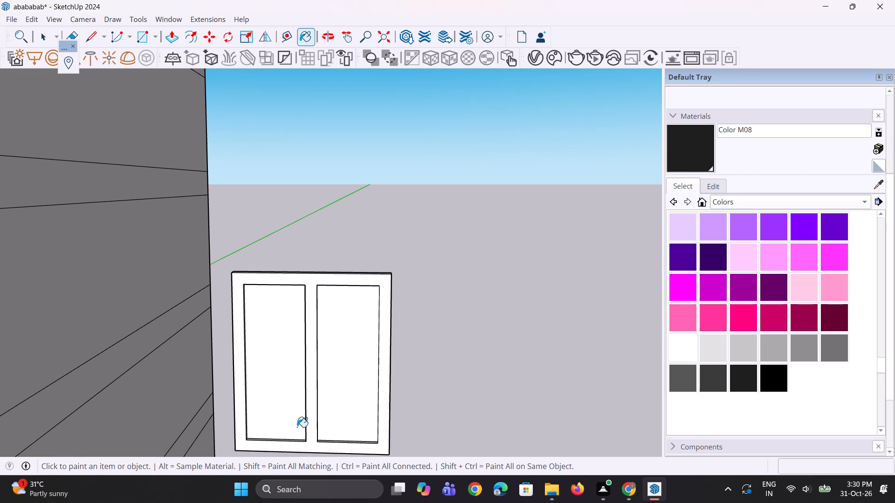
pyautogui.scroll(6, 302, 428)
pyautogui.click(314, 432)
# Paint the right pane's outer inner-side face and the bottom inner faces of both panes with Color M08.
pyautogui.scroll(1, 395, 414)
pyautogui.moveTo(406, 412); pyautogui.dragTo(453, 406, button='middle')
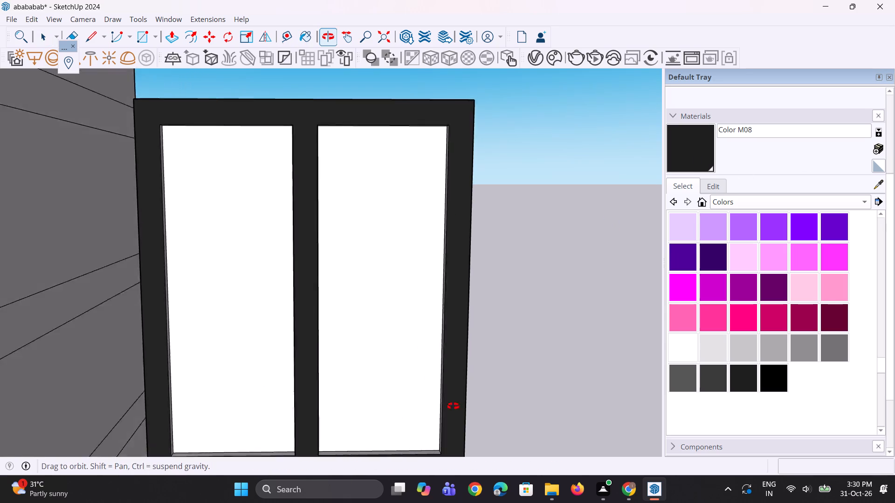
pyautogui.moveTo(453, 406); pyautogui.dragTo(481, 388, button='middle')
pyautogui.scroll(3, 441, 417)
pyautogui.click(434, 416)
pyautogui.scroll(-11, 423, 360)
pyautogui.moveTo(415, 366); pyautogui.dragTo(362, 488, button='middle')
pyautogui.scroll(5, 384, 362)
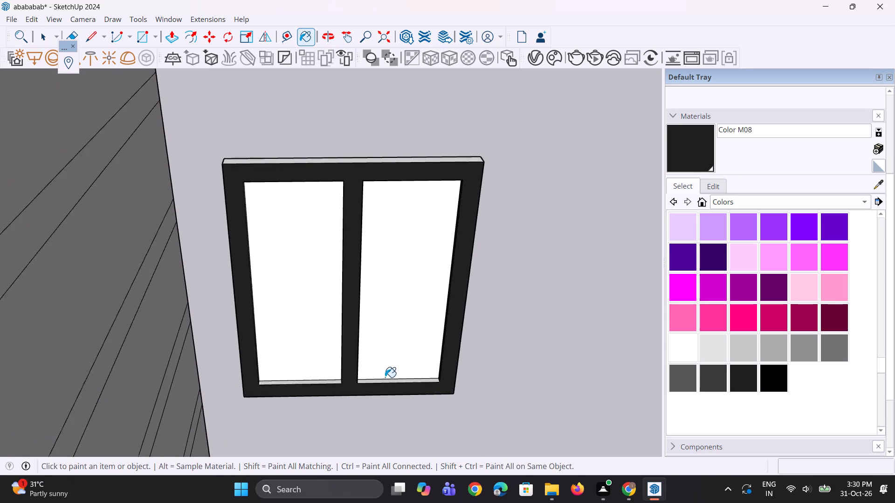
pyautogui.scroll(5, 385, 377)
pyautogui.click(385, 383)
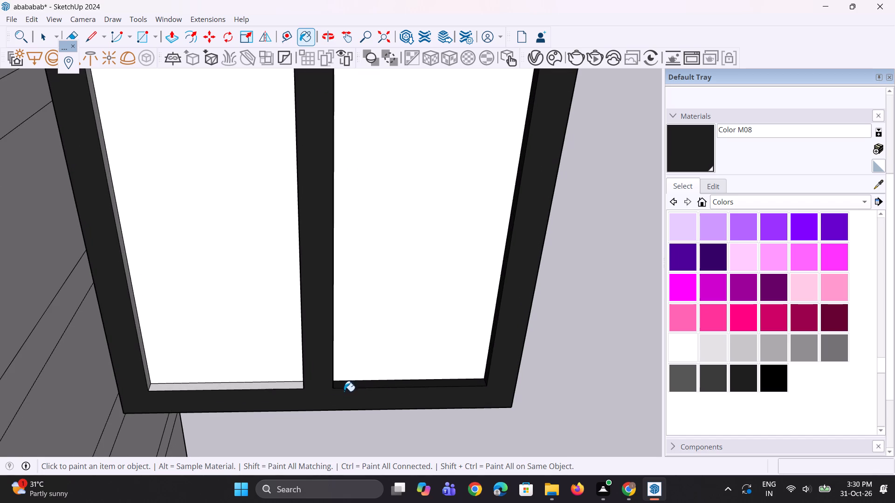
pyautogui.click(286, 383)
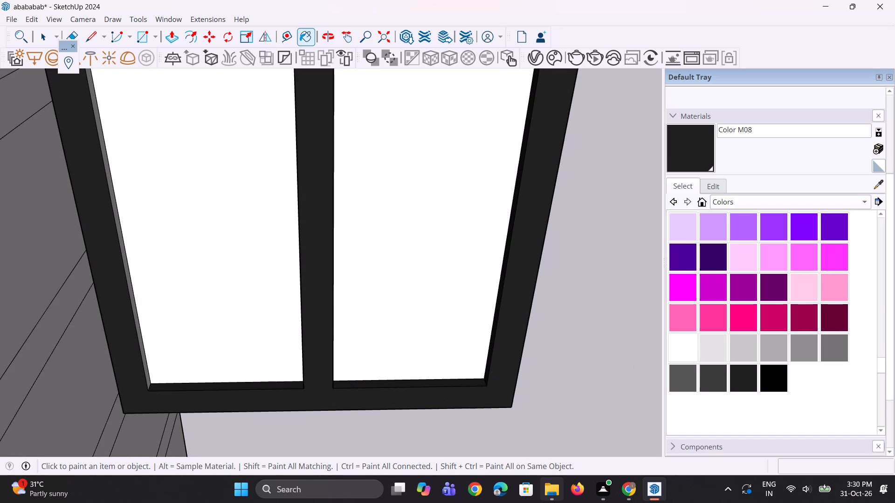
# Paint the left pane's outer inner-side face and both side faces of the middle mullion with Color M08.
pyautogui.scroll(1, 882, 411)
pyautogui.moveTo(222, 340); pyautogui.dragTo(158, 347, button='middle')
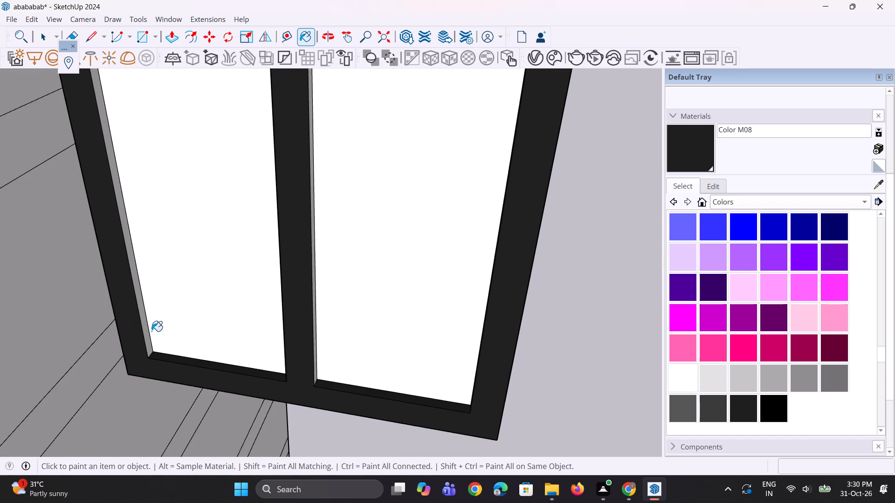
pyautogui.scroll(2, 151, 331)
pyautogui.click(148, 333)
pyautogui.moveTo(168, 333); pyautogui.dragTo(284, 313, button='middle')
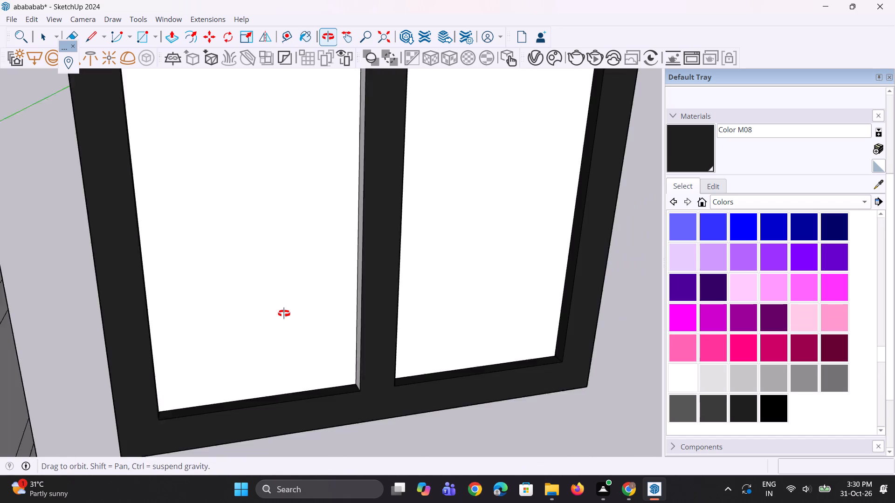
pyautogui.moveTo(284, 313); pyautogui.dragTo(343, 325, button='middle')
pyautogui.scroll(4, 359, 320)
pyautogui.click(378, 322)
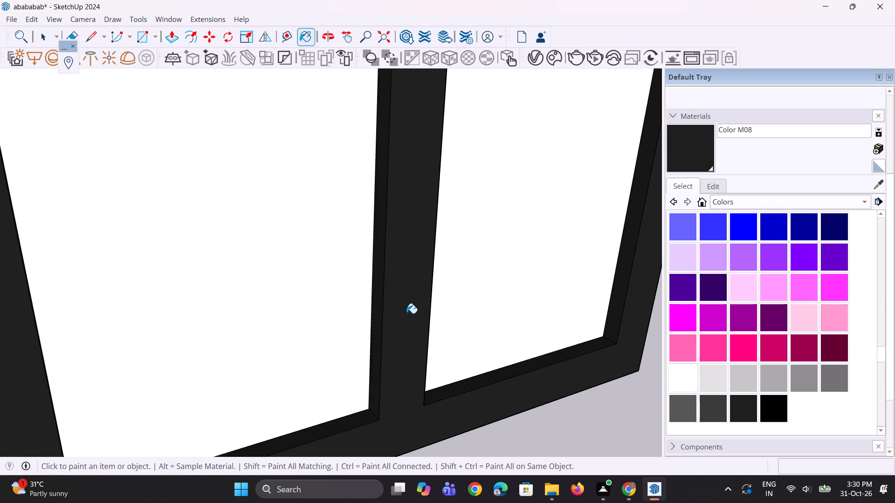
pyautogui.moveTo(409, 309); pyautogui.dragTo(179, 307, button='middle')
pyautogui.scroll(1, 287, 342)
pyautogui.click(287, 342)
# Paint the top inner faces of the frame above both panes with Color M08.
pyautogui.scroll(-6, 305, 374)
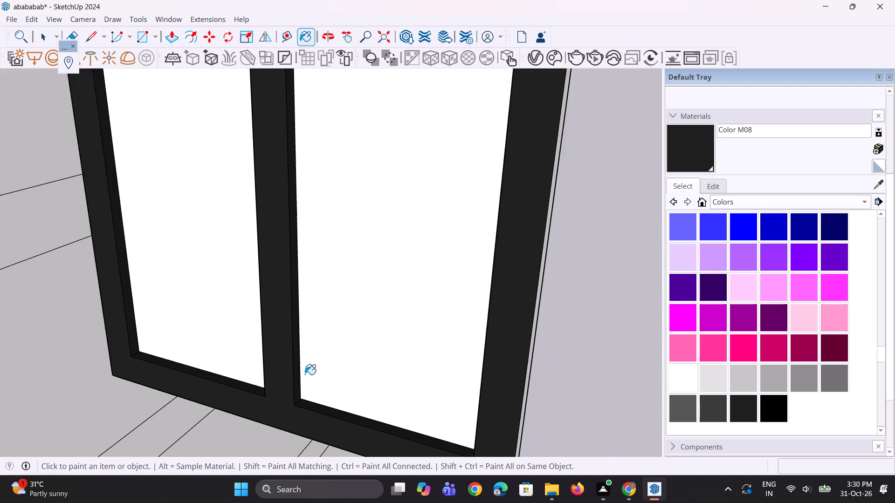
pyautogui.scroll(-4, 317, 360)
pyautogui.moveTo(332, 354); pyautogui.dragTo(511, 353, button='middle')
pyautogui.scroll(1, 473, 334)
pyautogui.moveTo(491, 334); pyautogui.dragTo(489, 367, button='middle')
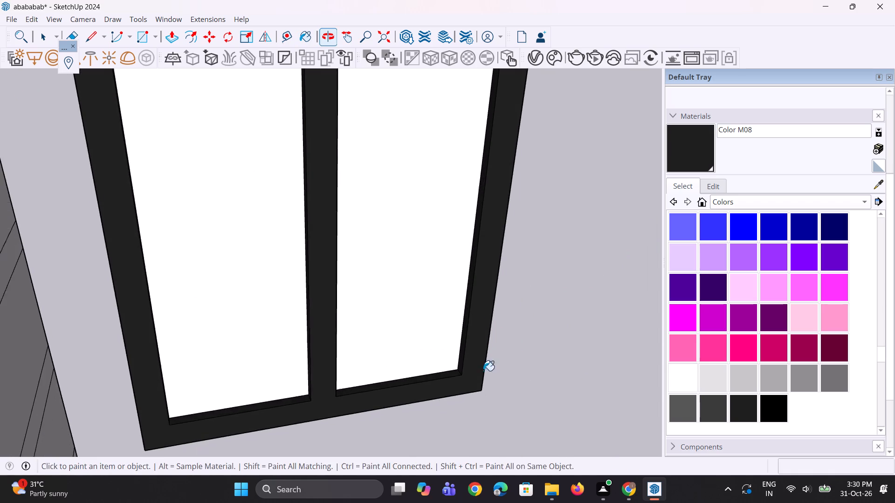
pyautogui.scroll(-7, 470, 384)
pyautogui.moveTo(452, 354); pyautogui.dragTo(399, 133, button='middle')
pyautogui.scroll(4, 407, 222)
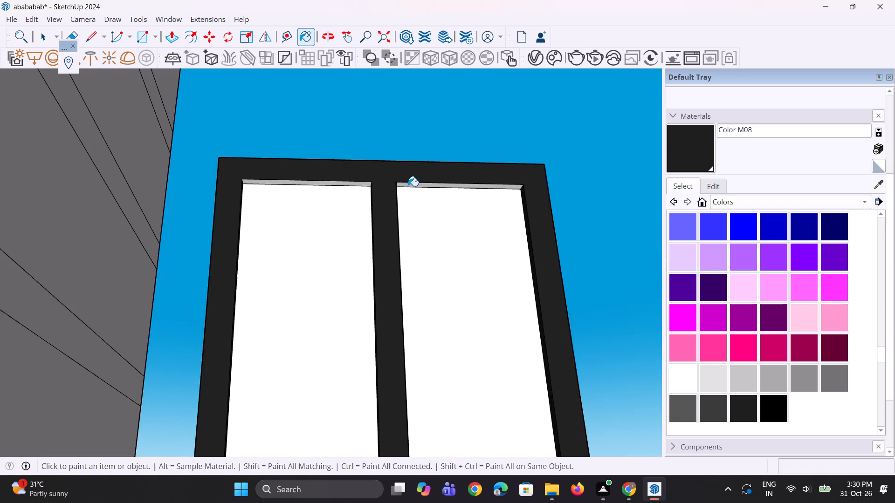
pyautogui.scroll(6, 408, 186)
pyautogui.click(409, 184)
pyautogui.click(336, 184)
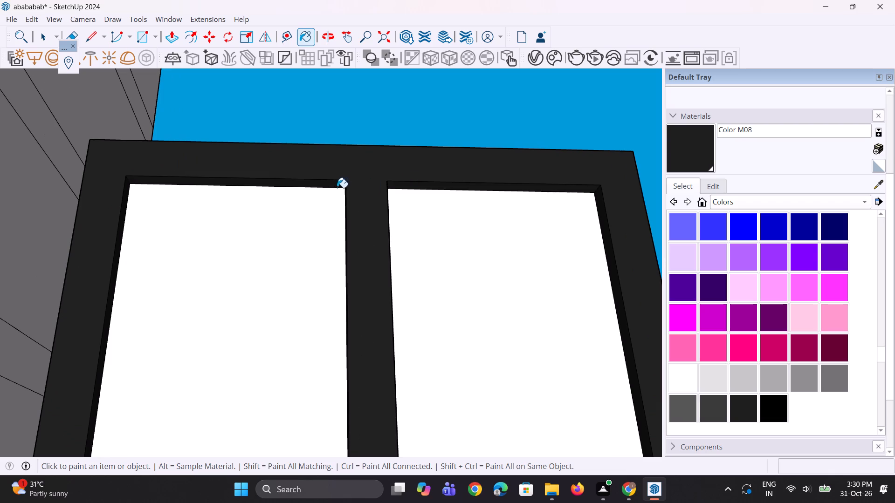
# Paint the frame's outer top, both outer sides and outer bottom faces with Color M08.
pyautogui.scroll(-11, 340, 185)
pyautogui.moveTo(342, 184); pyautogui.dragTo(344, 374, button='middle')
pyautogui.scroll(2, 380, 164)
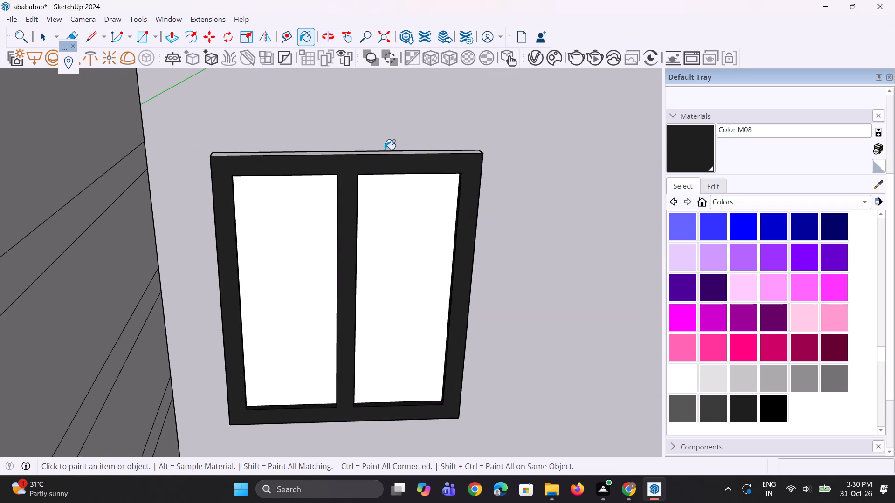
pyautogui.scroll(3, 386, 142)
pyautogui.click(399, 176)
pyautogui.scroll(-12, 399, 184)
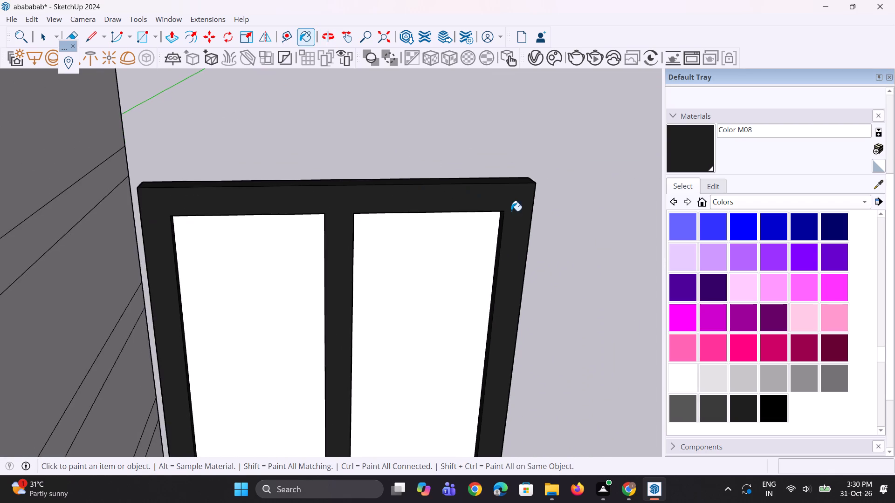
pyautogui.moveTo(511, 212); pyautogui.dragTo(223, 250, button='middle')
pyautogui.click(487, 344)
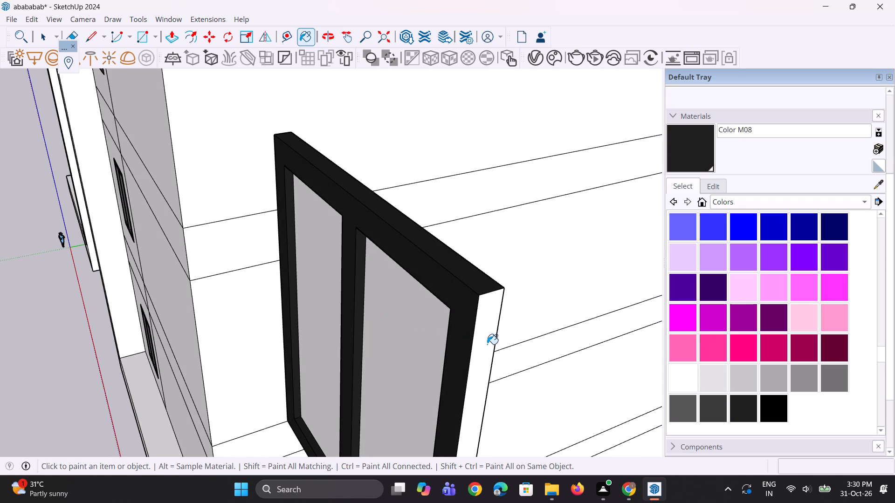
pyautogui.moveTo(419, 359); pyautogui.dragTo(860, 257, button='middle')
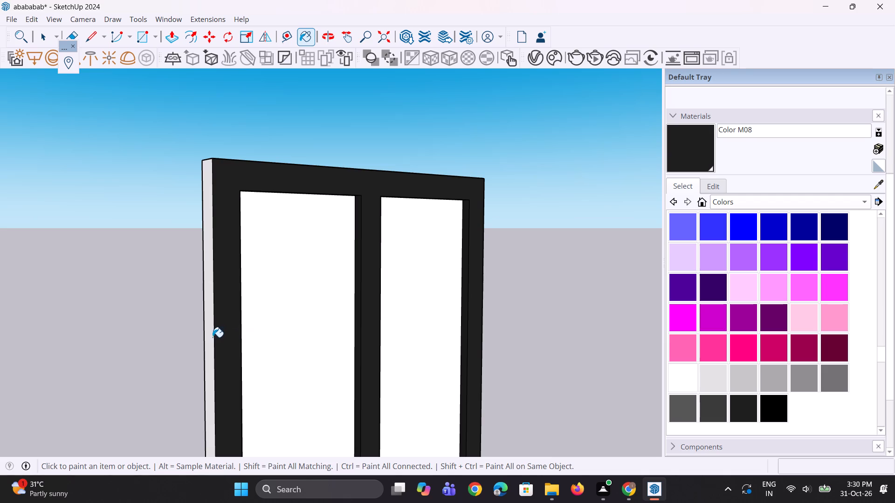
pyautogui.click(211, 337)
pyautogui.scroll(-14, 223, 307)
pyautogui.moveTo(257, 354); pyautogui.dragTo(260, 303, button='middle')
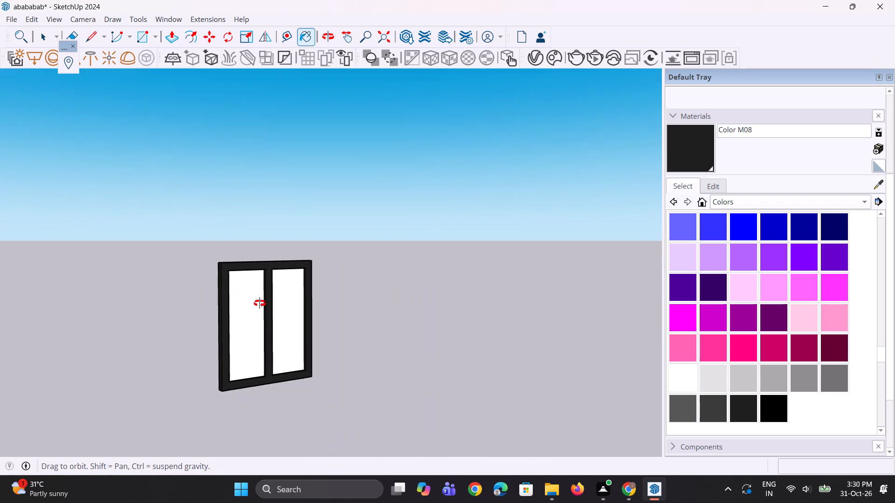
pyautogui.moveTo(260, 303); pyautogui.dragTo(273, 218, button='middle')
pyautogui.scroll(9, 245, 378)
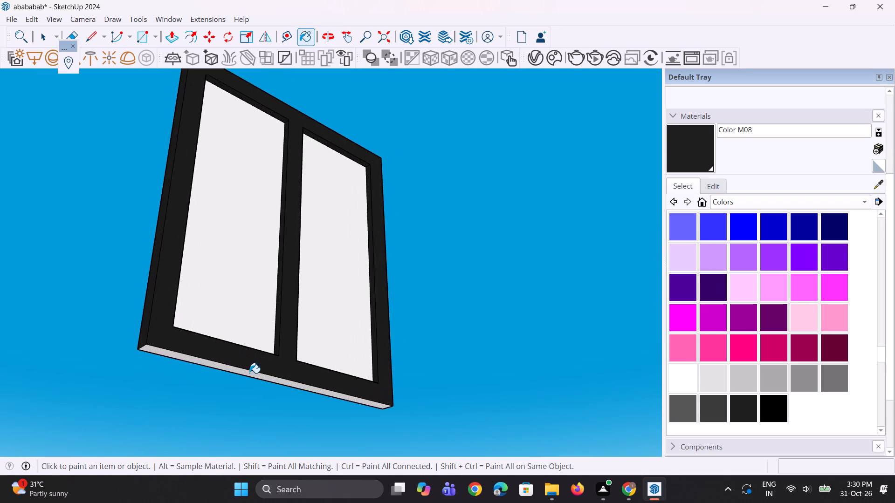
pyautogui.click(250, 373)
pyautogui.scroll(-6, 307, 374)
pyautogui.moveTo(307, 370); pyautogui.dragTo(279, 422, button='middle')
pyautogui.press('space')
pyautogui.press('space')
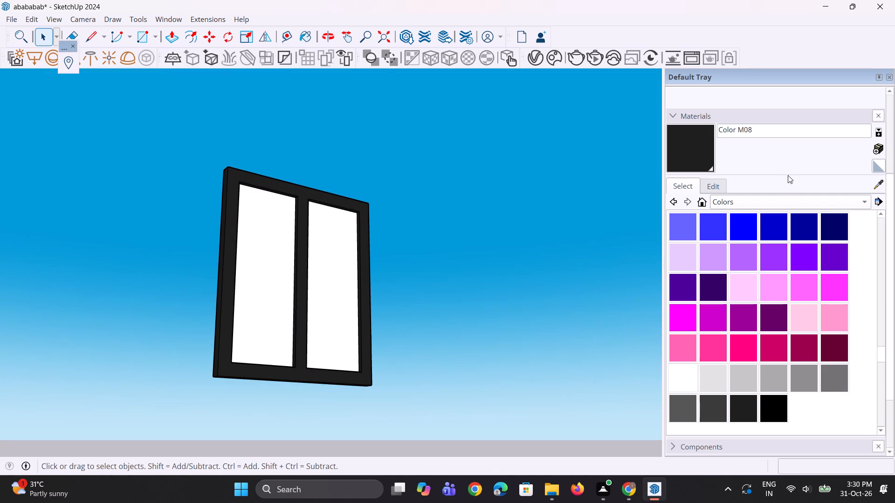
# Paint both window panes with Translucent Glass Blue from the Glass and Mirrors materials.
pyautogui.click(777, 204)
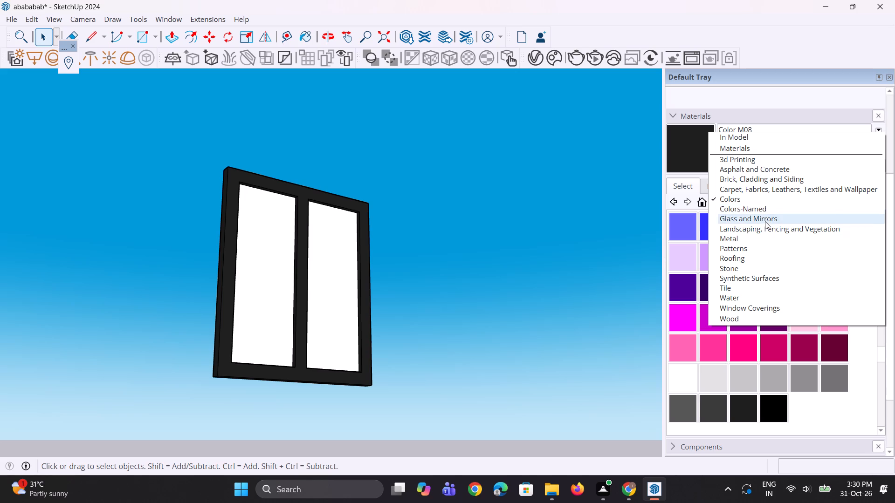
pyautogui.click(764, 218)
pyautogui.moveTo(767, 220); pyautogui.dragTo(763, 224)
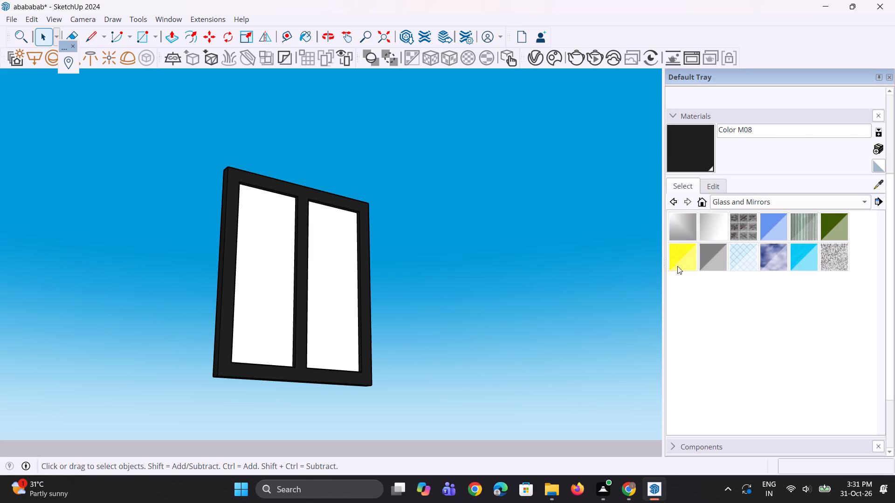
pyautogui.click(341, 325)
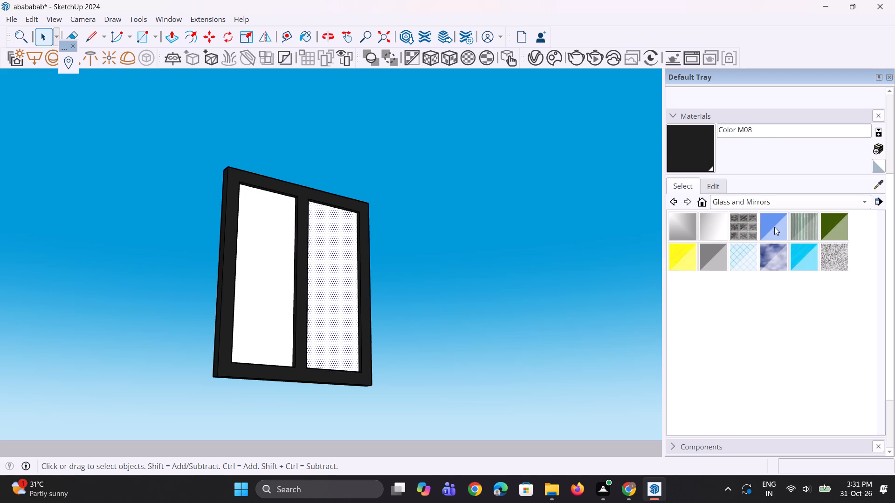
pyautogui.click(774, 227)
pyautogui.click(346, 292)
pyautogui.click(277, 323)
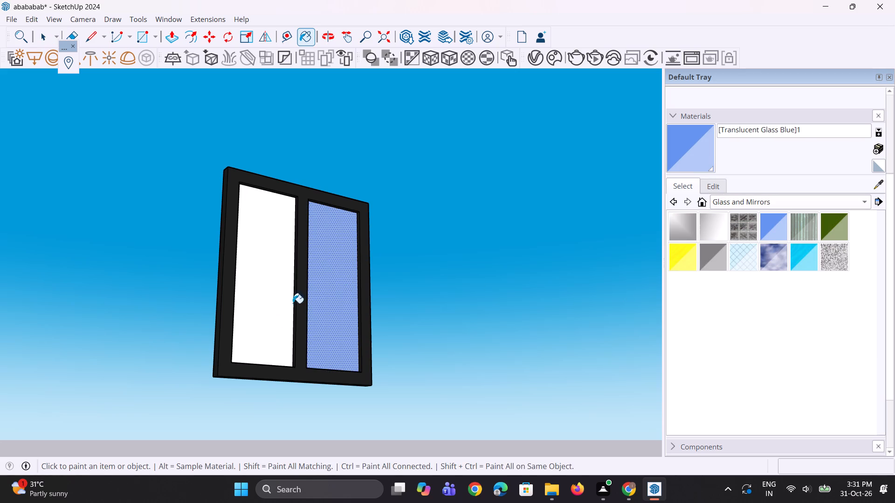
pyautogui.scroll(-7, 349, 270)
pyautogui.moveTo(341, 275); pyautogui.dragTo(273, 323, button='middle')
pyautogui.scroll(-6, 289, 288)
pyautogui.press('space')
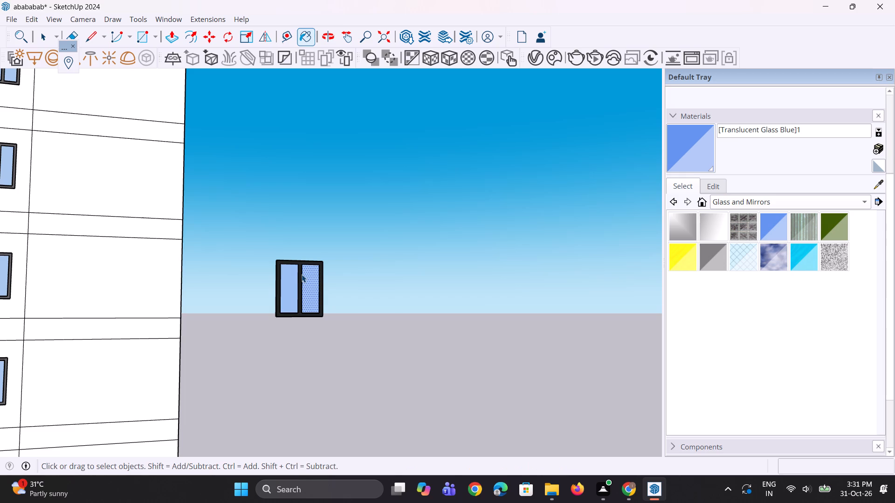
pyautogui.press('space')
# Select the complete two-pane window beside the building and make it a group.
pyautogui.scroll(1, 289, 271)
pyautogui.moveTo(253, 247); pyautogui.dragTo(335, 346)
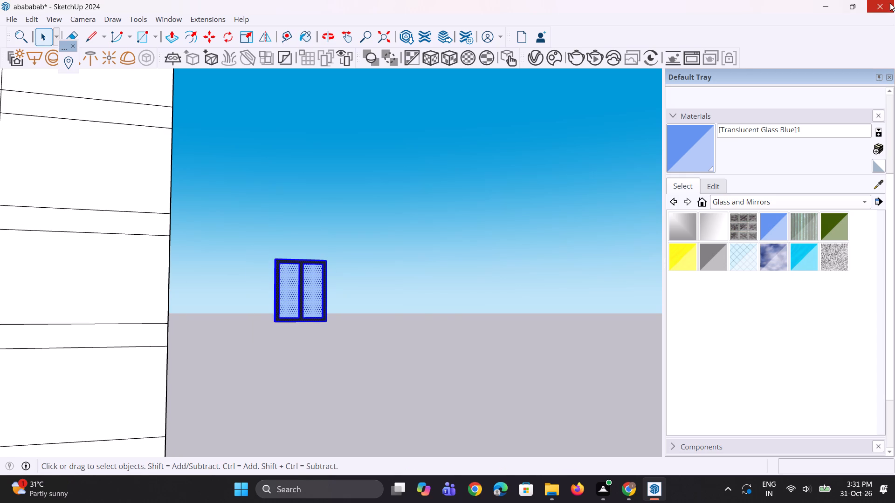
pyautogui.scroll(-3, 314, 304)
pyautogui.moveTo(343, 274); pyautogui.dragTo(263, 325, button='middle')
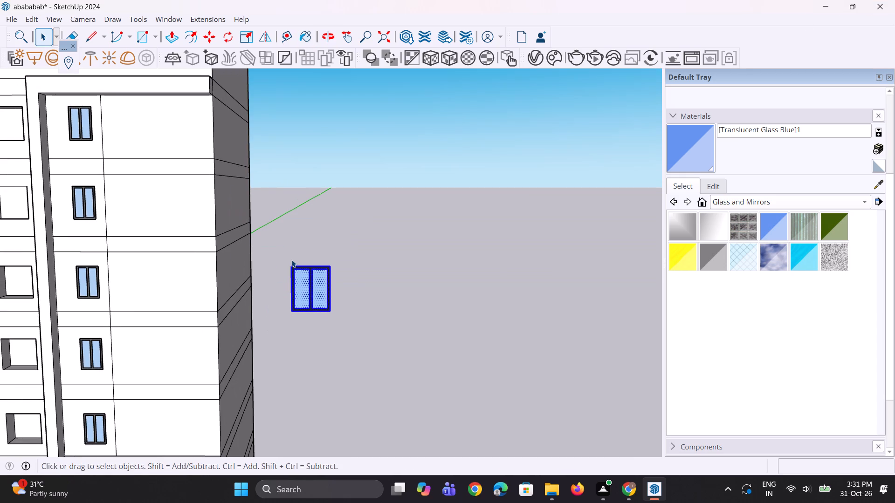
pyautogui.moveTo(272, 215); pyautogui.dragTo(364, 336)
pyautogui.rightClick(323, 285)
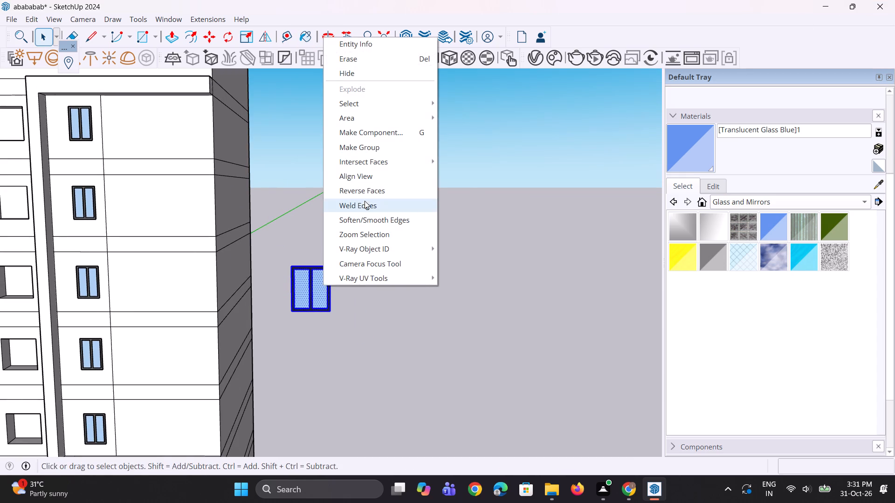
pyautogui.click(375, 151)
pyautogui.click(436, 225)
# Move the window group by its lower right corner into the wide central opening on the third floor below the top.
pyautogui.scroll(-6, 457, 332)
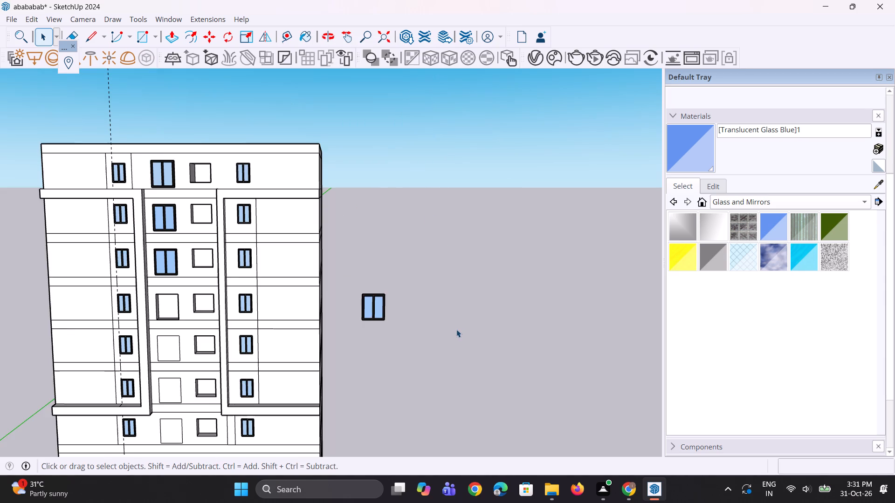
pyautogui.scroll(3, 87, 312)
pyautogui.scroll(1, 236, 316)
pyautogui.press('m')
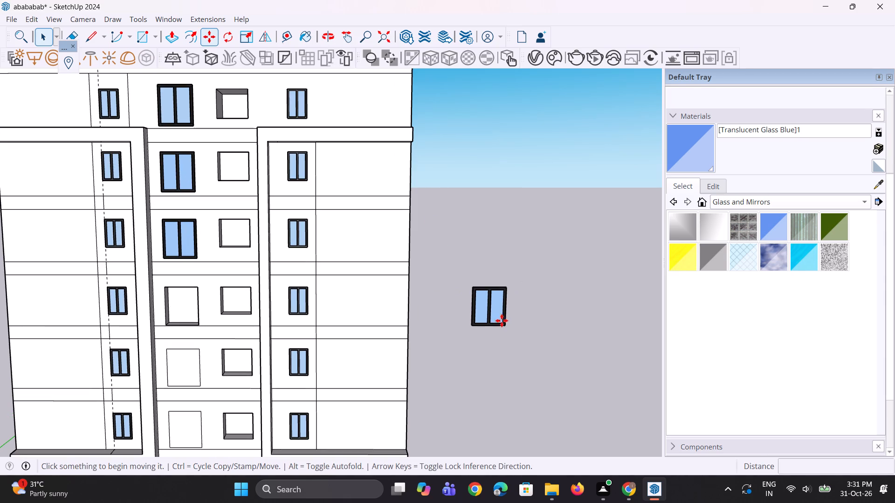
pyautogui.click(506, 323)
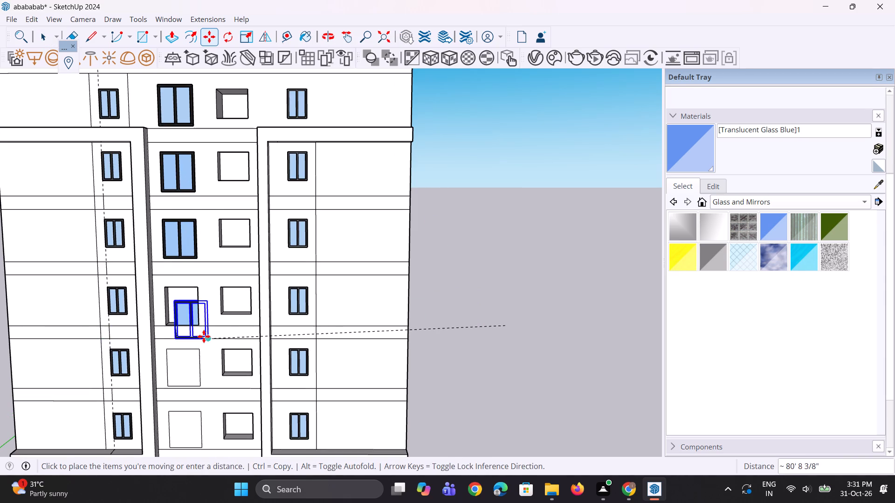
pyautogui.scroll(2, 205, 333)
pyautogui.click(199, 325)
pyautogui.press('space')
pyautogui.press('space')
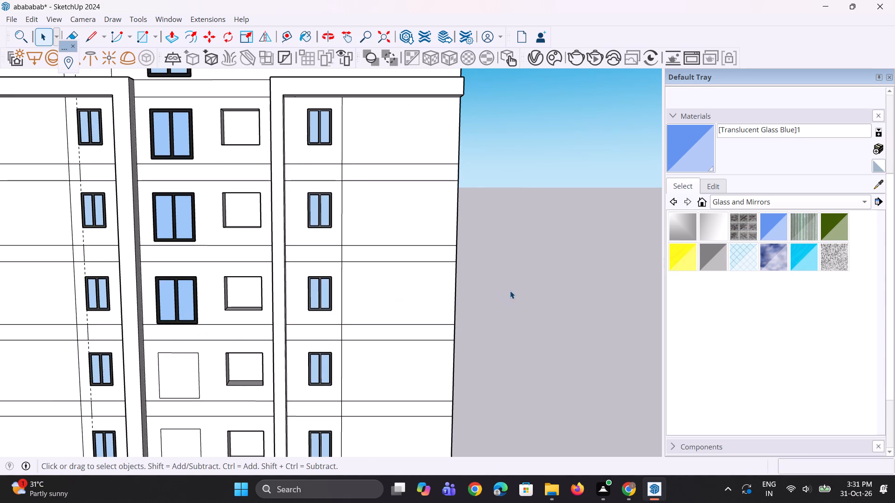
pyautogui.click(510, 291)
# Copy the wide central opening's face on the fourth floor below the top about 89' 7" along the red axis, beside the building.
pyautogui.scroll(-6, 111, 102)
pyautogui.scroll(4, 72, 255)
pyautogui.scroll(3, 135, 263)
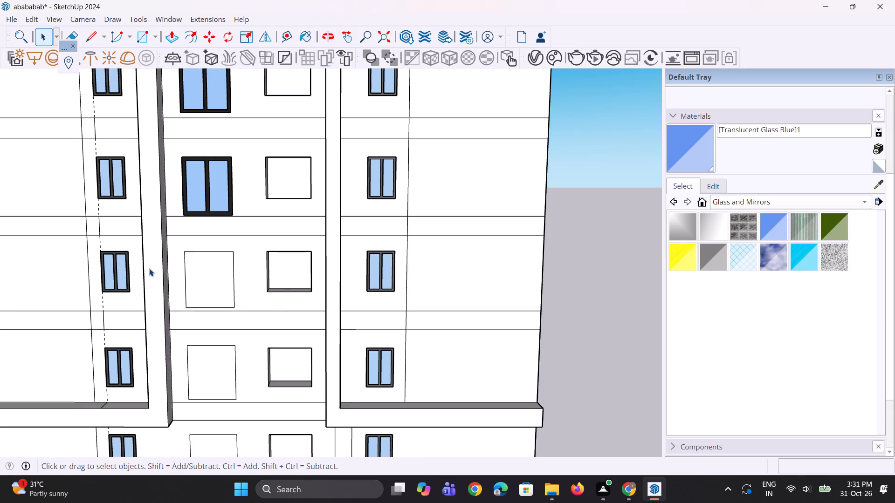
pyautogui.click(221, 287)
pyautogui.scroll(-10, 221, 286)
pyautogui.press('m')
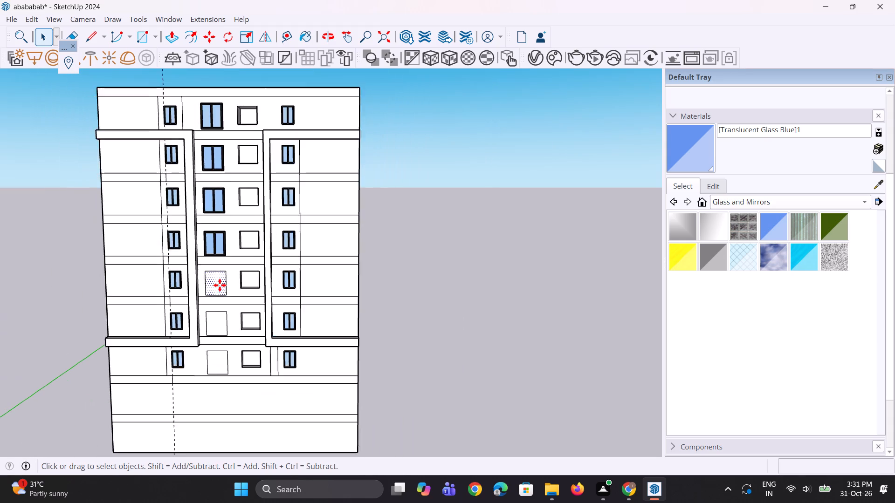
pyautogui.scroll(2, 220, 285)
pyautogui.click(220, 285)
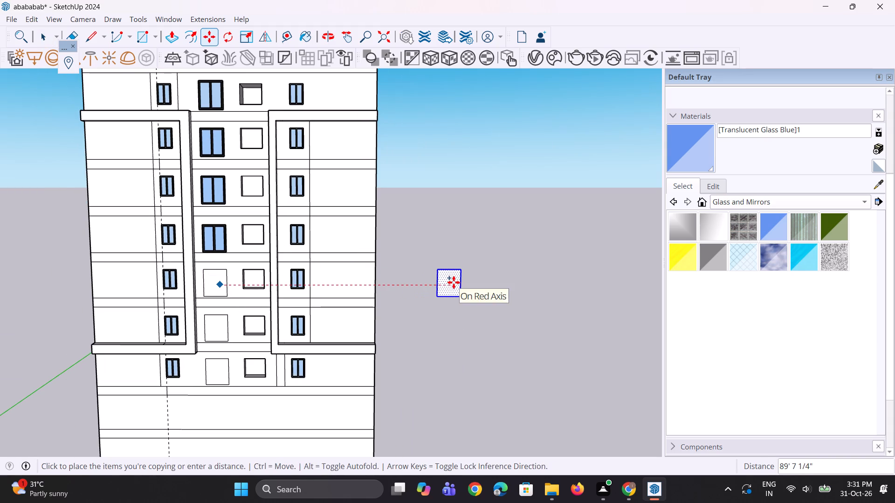
pyautogui.click(454, 282)
pyautogui.press('space')
pyautogui.press('space')
pyautogui.click(411, 228)
# Push the wide central opening's face on the fourth floor below the top about 4' 9" into the building.
pyautogui.scroll(6, 264, 281)
pyautogui.press('p')
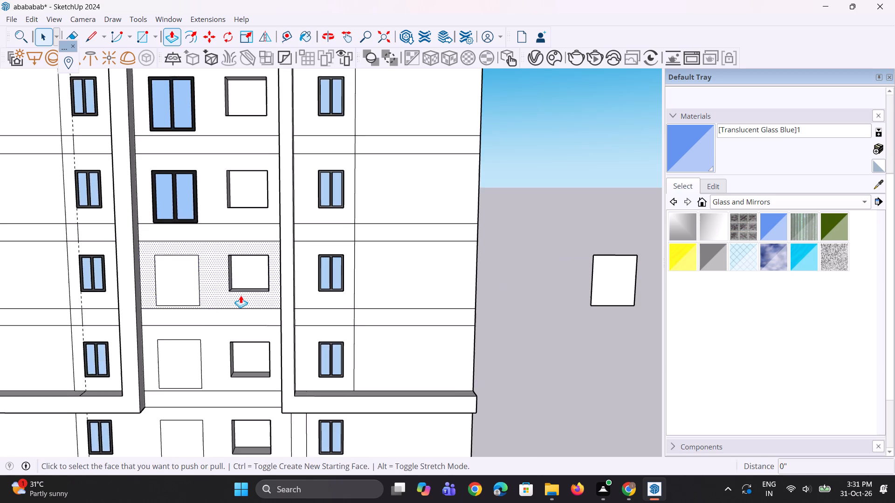
pyautogui.scroll(2, 205, 294)
pyautogui.click(163, 290)
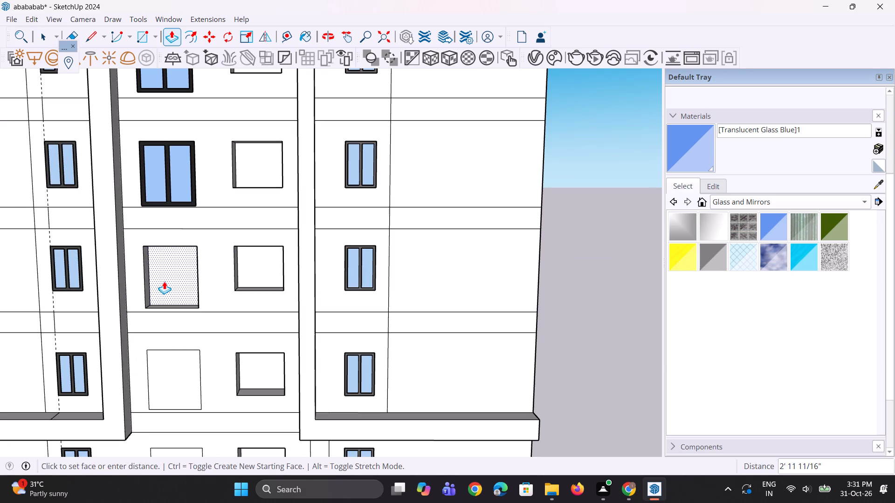
pyautogui.click(165, 279)
pyautogui.scroll(-10, 165, 278)
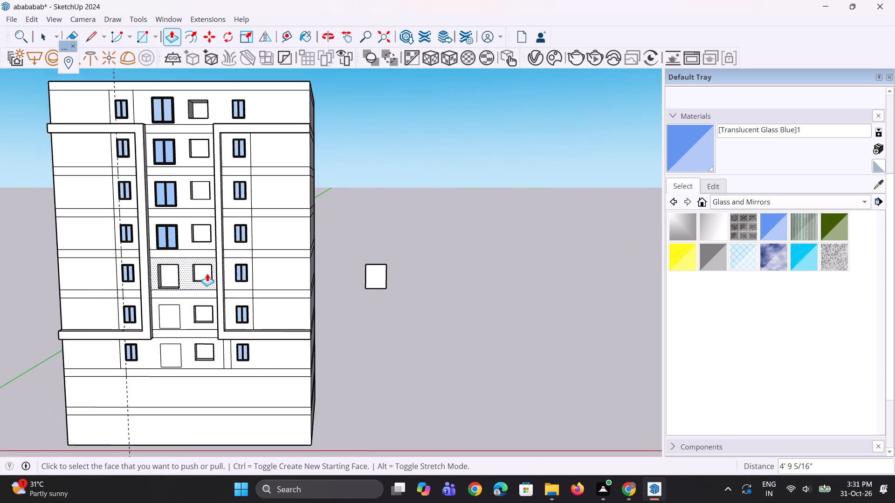
pyautogui.press('space')
pyautogui.press('space')
# Extrude the copied opening face beside the building by 3".
pyautogui.scroll(11, 358, 271)
pyautogui.press('p')
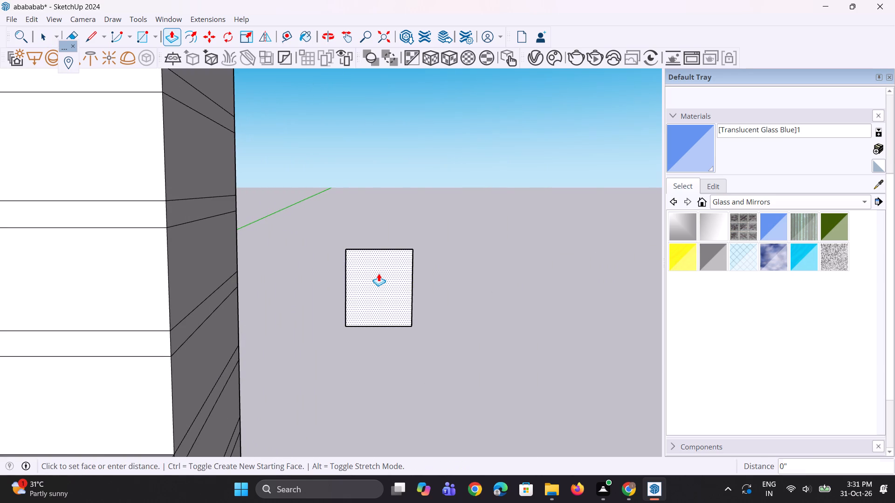
pyautogui.click(379, 273)
pyautogui.press('3')
pyautogui.hotkey('shift', '"')
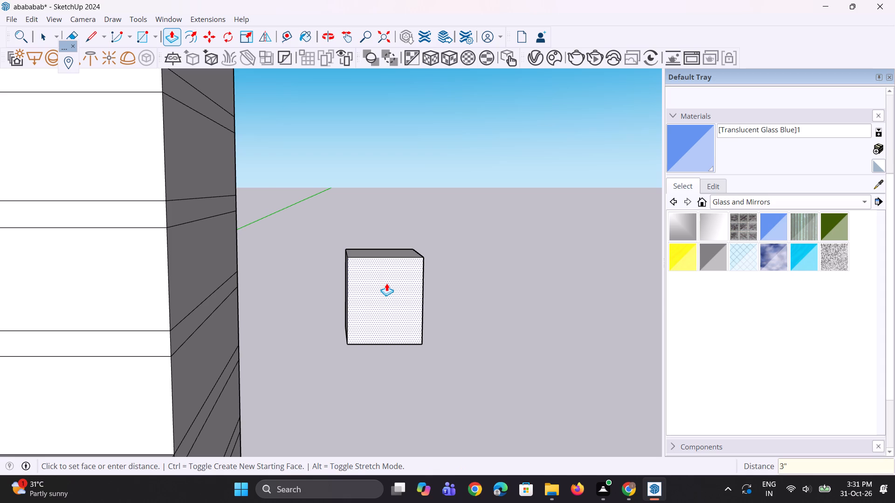
pyautogui.press('Return')
pyautogui.press('space')
# Offset the slab's front face outline inward by about 7 7/8" to outline the window frame.
pyautogui.scroll(3, 386, 283)
pyautogui.press('space')
pyautogui.click(385, 292)
pyautogui.scroll(3, 373, 293)
pyautogui.press('f')
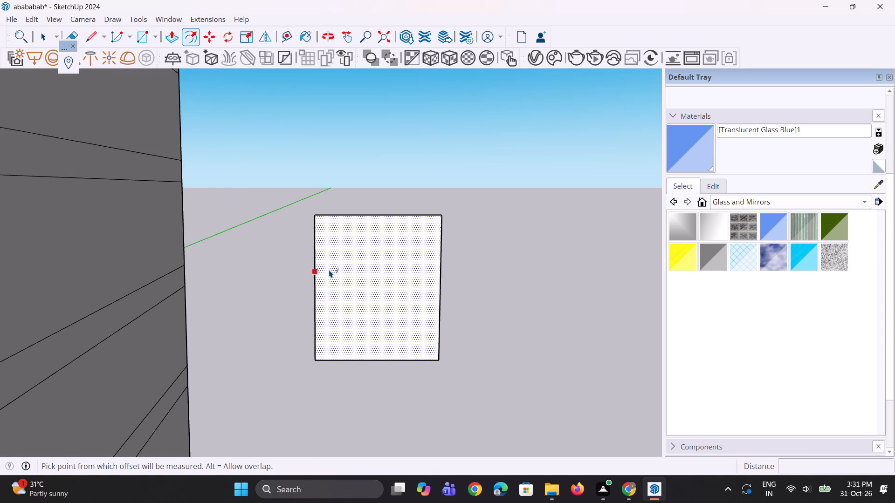
pyautogui.click(321, 265)
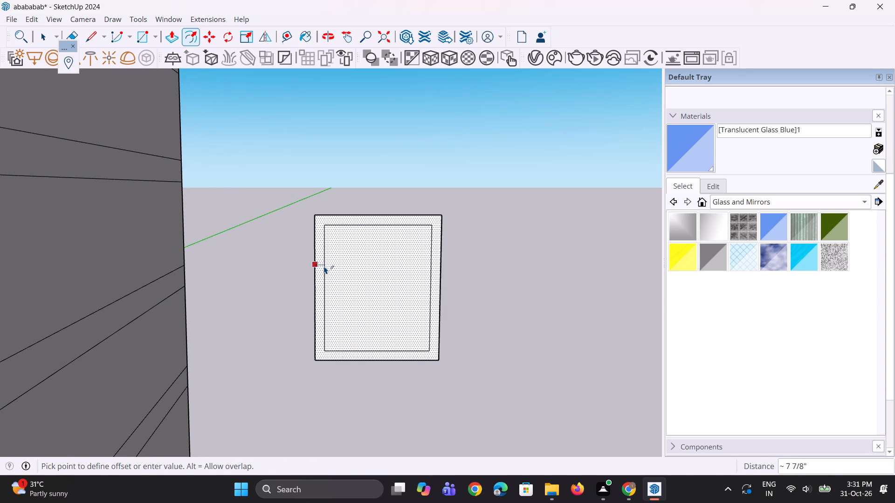
pyautogui.click(324, 266)
pyautogui.press('space')
pyautogui.press('space')
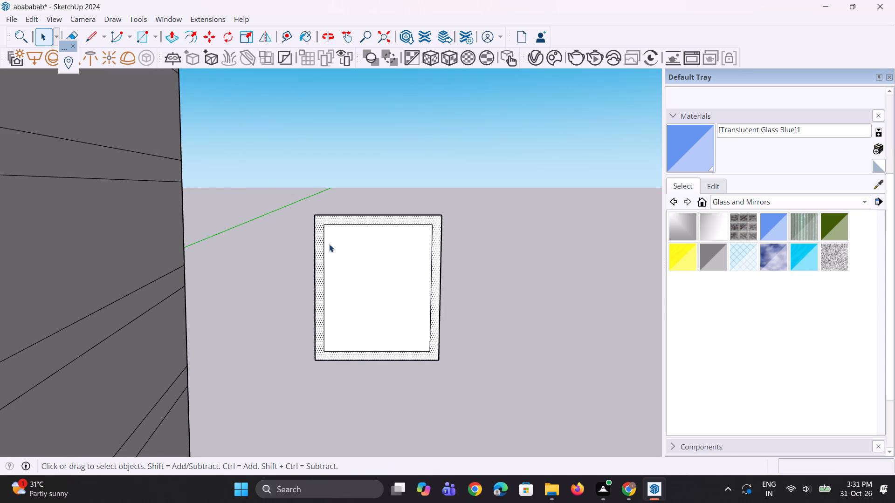
# Draw short horizontal lines from the inner outline's upper and lower left corners to the frame's outer left edge.
pyautogui.press('l')
pyautogui.scroll(5, 328, 230)
pyautogui.click(322, 224)
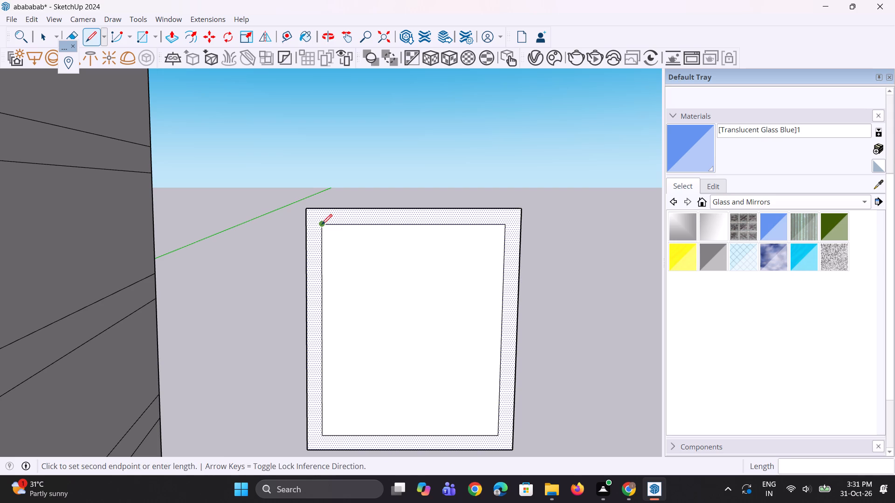
pyautogui.click(309, 225)
pyautogui.scroll(-2, 310, 221)
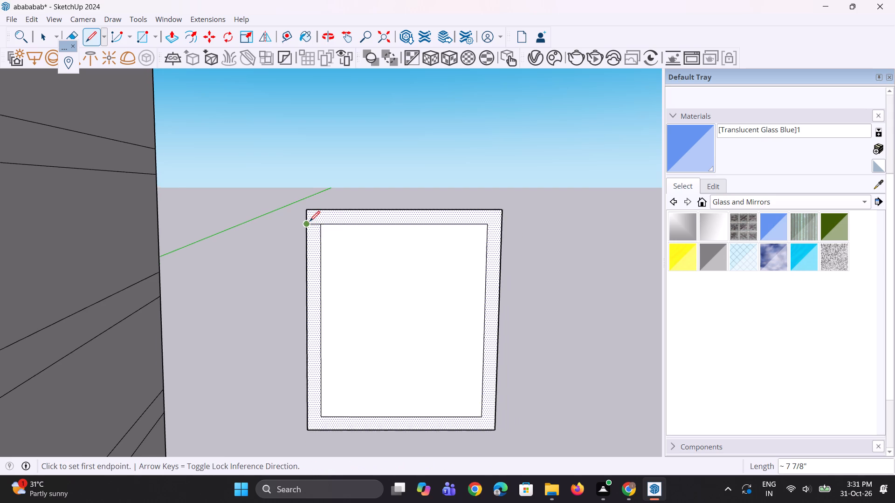
pyautogui.scroll(-3, 310, 221)
pyautogui.scroll(5, 325, 347)
pyautogui.click(318, 357)
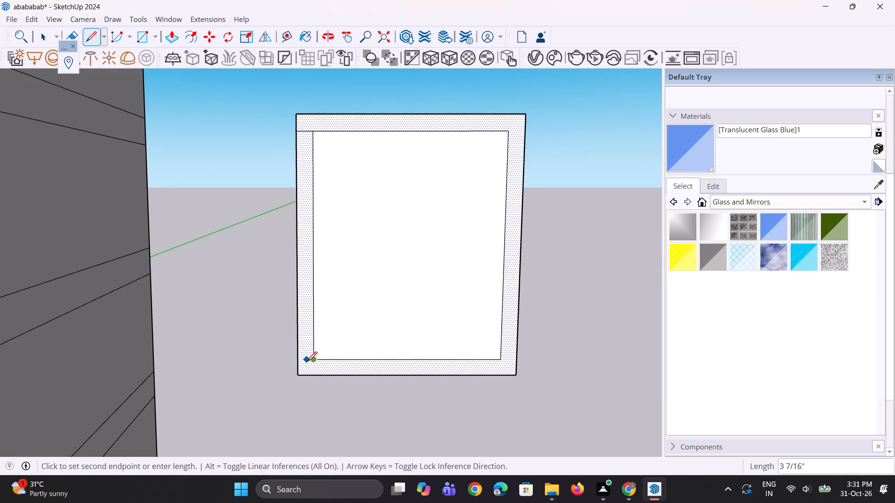
pyautogui.click(303, 361)
pyautogui.press('space')
# Copy the left frame strip about 8' 3 1/2" to the frame's right side, dividing the distance by 2 for a centre mullion.
pyautogui.click(303, 343)
pyautogui.scroll(-4, 303, 343)
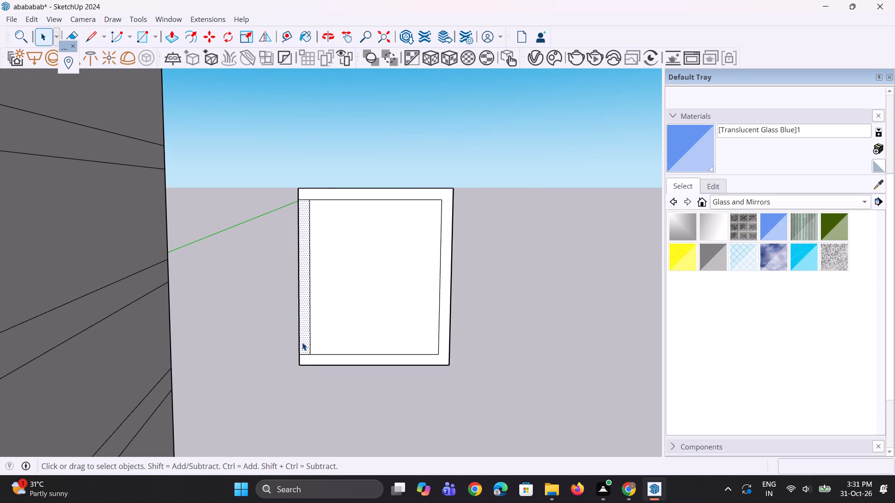
pyautogui.press('m')
pyautogui.scroll(3, 303, 360)
pyautogui.click(303, 354)
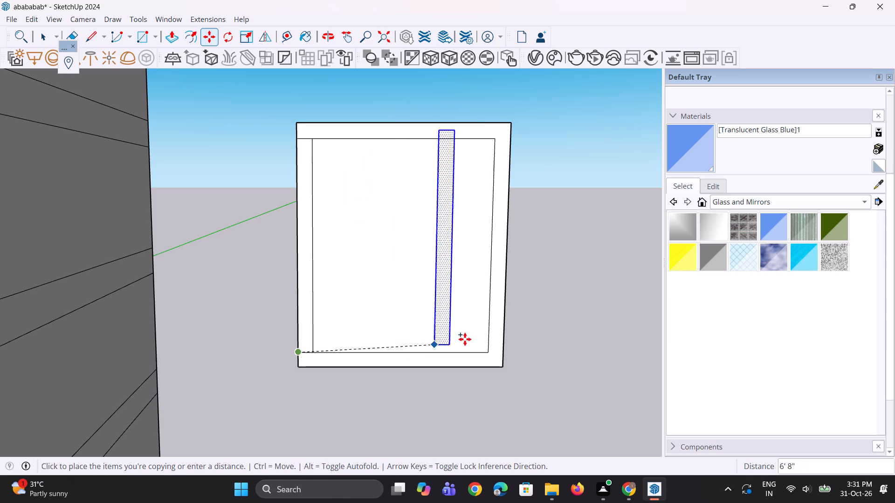
pyautogui.click(485, 350)
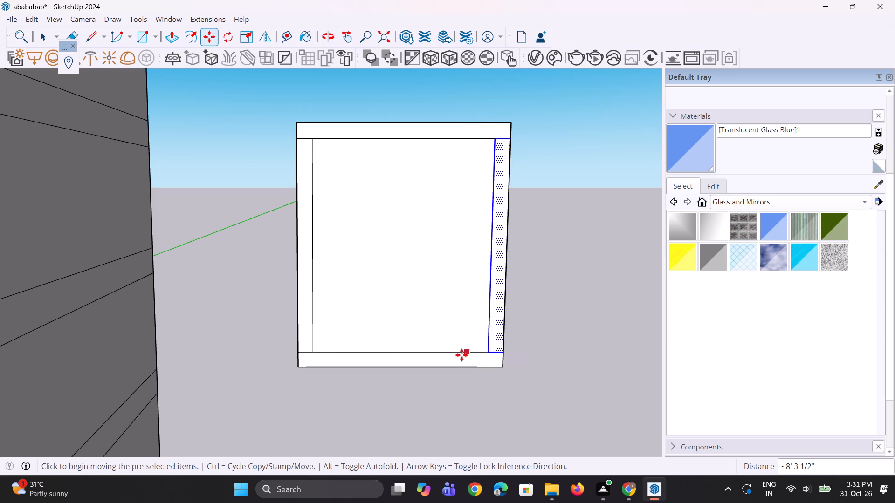
pyautogui.write('/2')
pyautogui.press('Return')
pyautogui.press('space')
pyautogui.press('space')
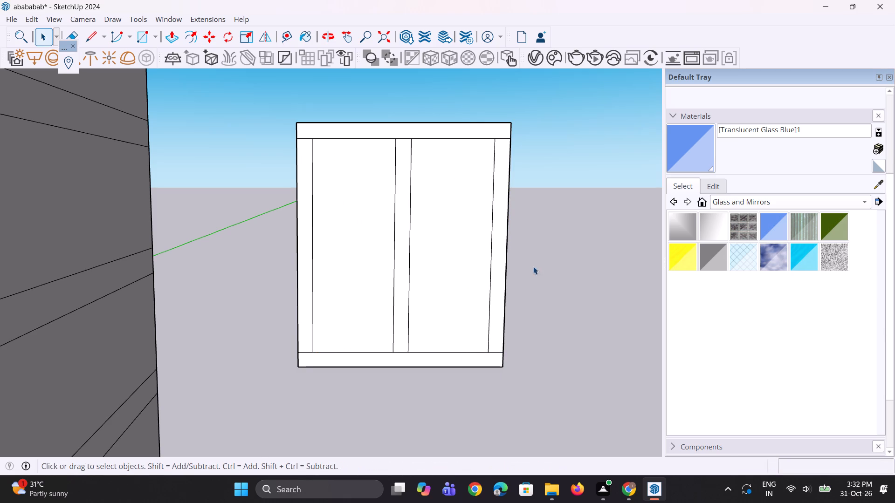
# Erase the short lines where the two side strips and centre mullion meet the top and bottom frame strips.
pyautogui.scroll(3, 316, 132)
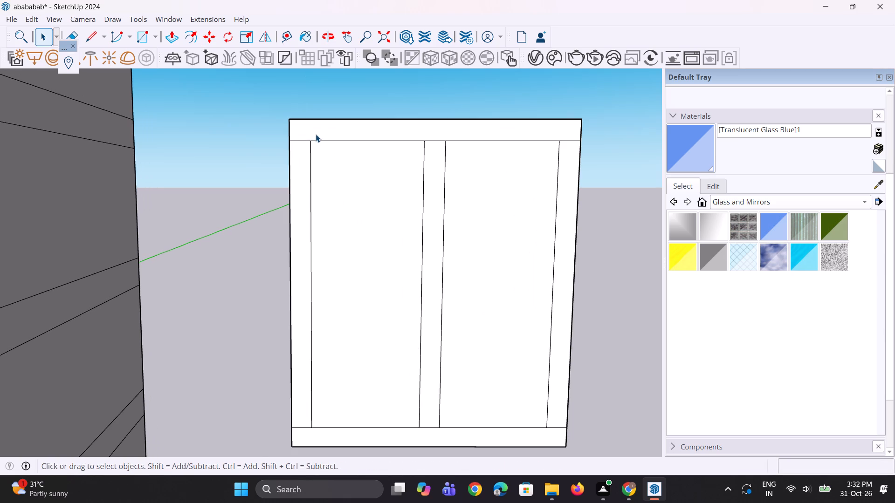
pyautogui.scroll(2, 282, 150)
pyautogui.press('e')
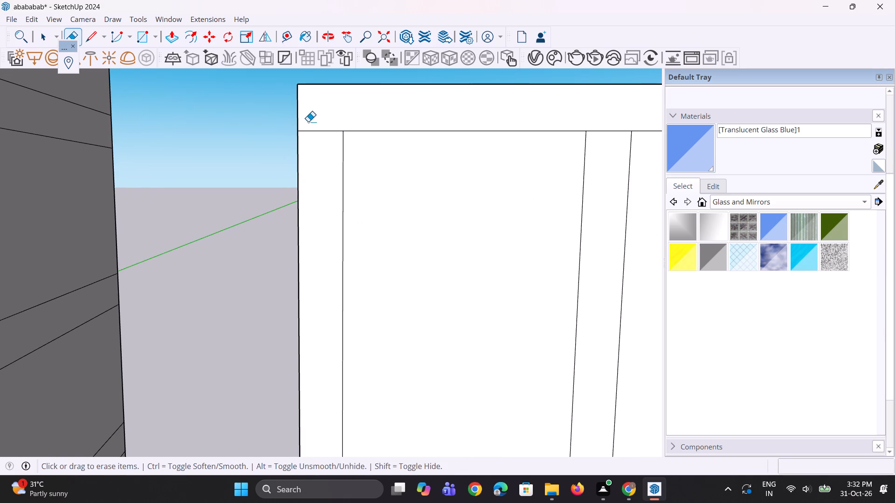
pyautogui.moveTo(312, 127); pyautogui.dragTo(316, 135)
pyautogui.scroll(-3, 317, 154)
pyautogui.scroll(1, 559, 137)
pyautogui.moveTo(547, 136); pyautogui.dragTo(546, 141)
pyautogui.scroll(-6, 415, 197)
pyautogui.scroll(3, 610, 154)
pyautogui.moveTo(622, 163); pyautogui.dragTo(622, 171)
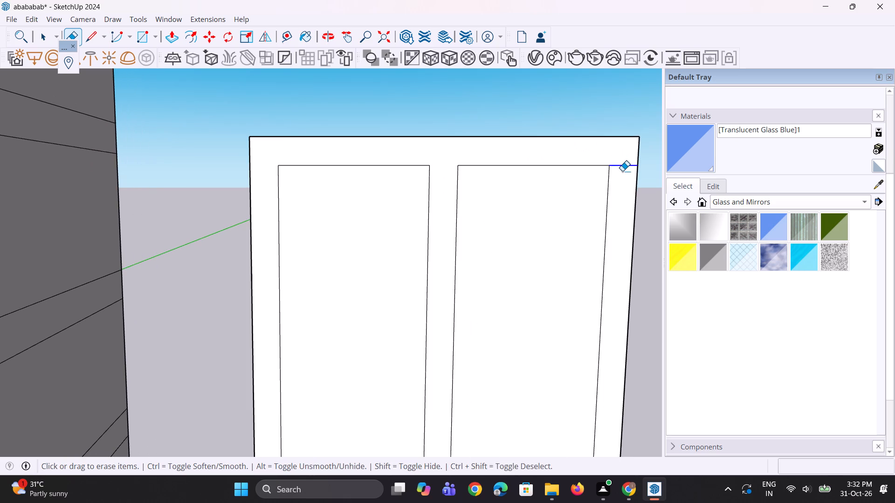
pyautogui.moveTo(622, 171); pyautogui.dragTo(622, 172)
pyautogui.scroll(-9, 602, 167)
pyautogui.scroll(5, 460, 346)
pyautogui.scroll(3, 388, 349)
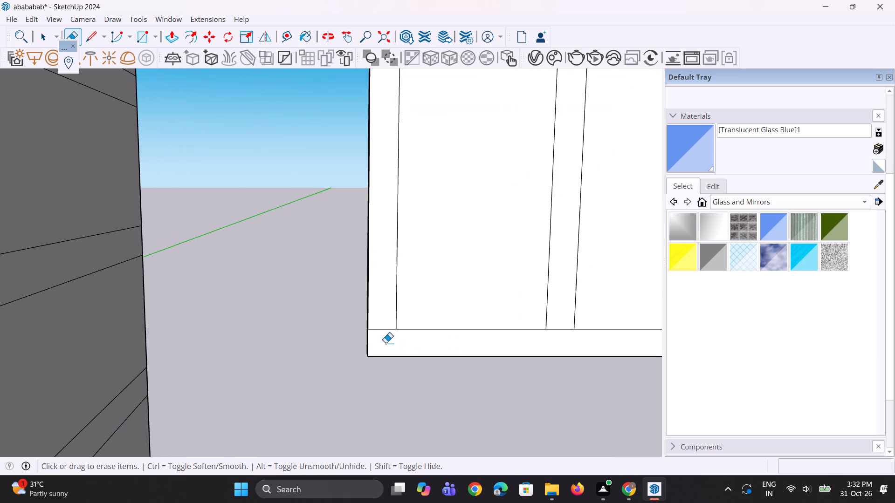
pyautogui.click(382, 330)
pyautogui.click(558, 331)
pyautogui.scroll(-8, 461, 341)
pyautogui.scroll(4, 596, 341)
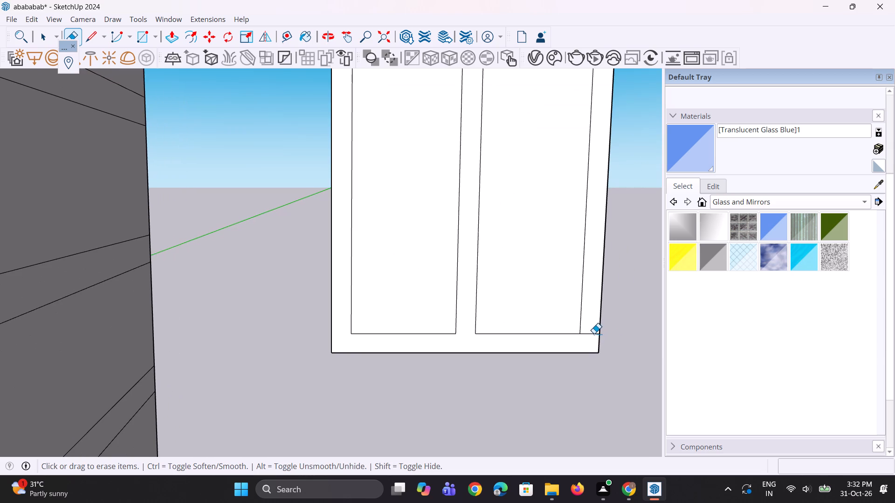
pyautogui.click(594, 333)
# Extrude the joined window frame face forward by 3".
pyautogui.press('p')
pyautogui.click(590, 335)
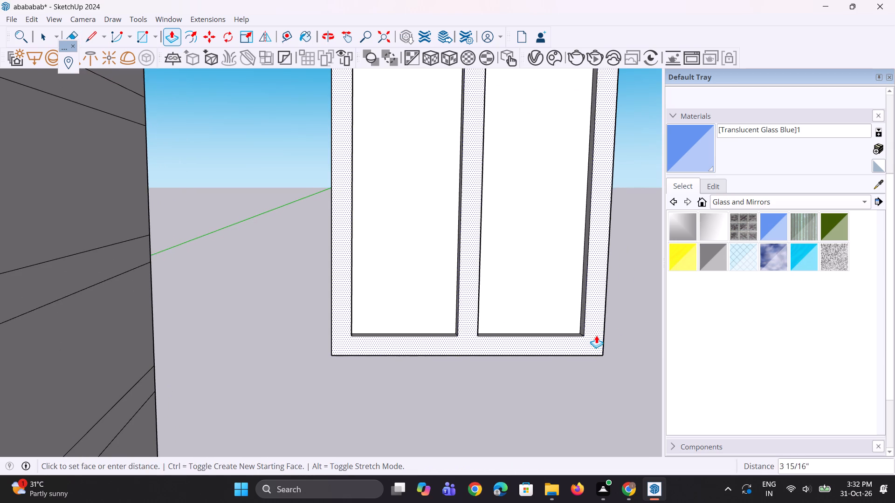
pyautogui.press('3')
pyautogui.hotkey('shift', '"')
pyautogui.press('Return')
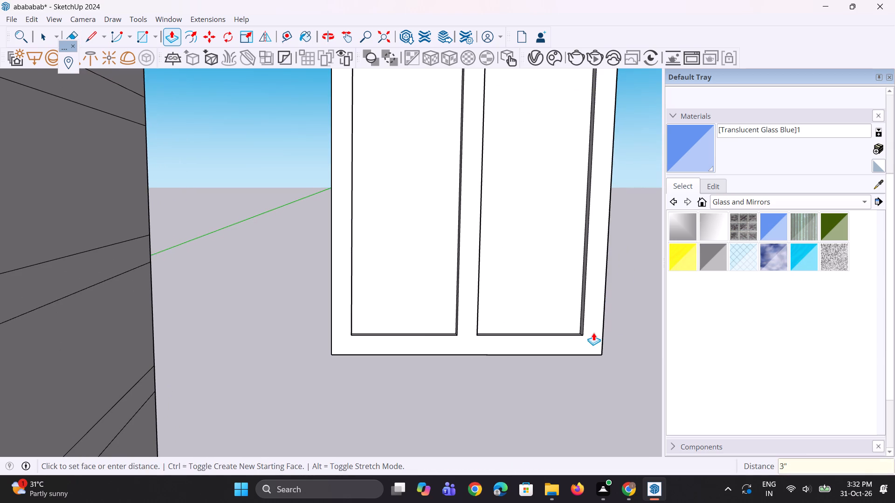
pyautogui.scroll(-3, 423, 341)
pyautogui.press('space')
pyautogui.press('space')
# Paint both window panes with Translucent Glass Blue.
pyautogui.click(675, 145)
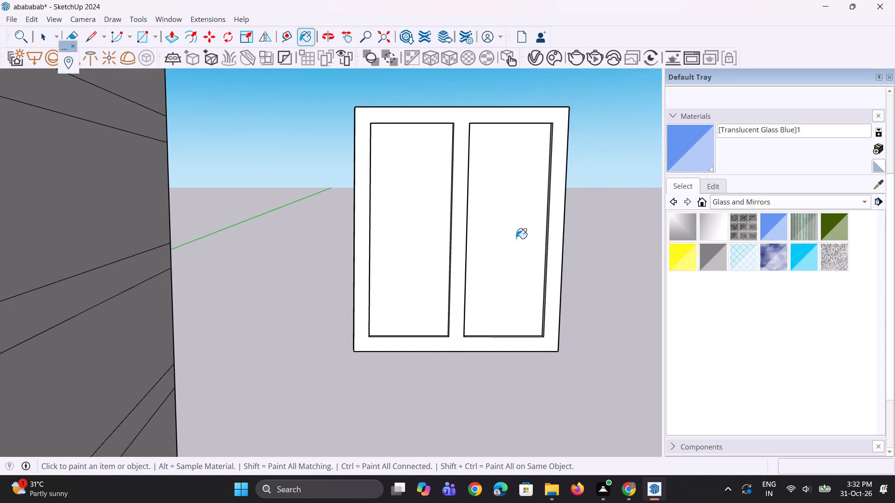
pyautogui.click(515, 239)
pyautogui.click(412, 290)
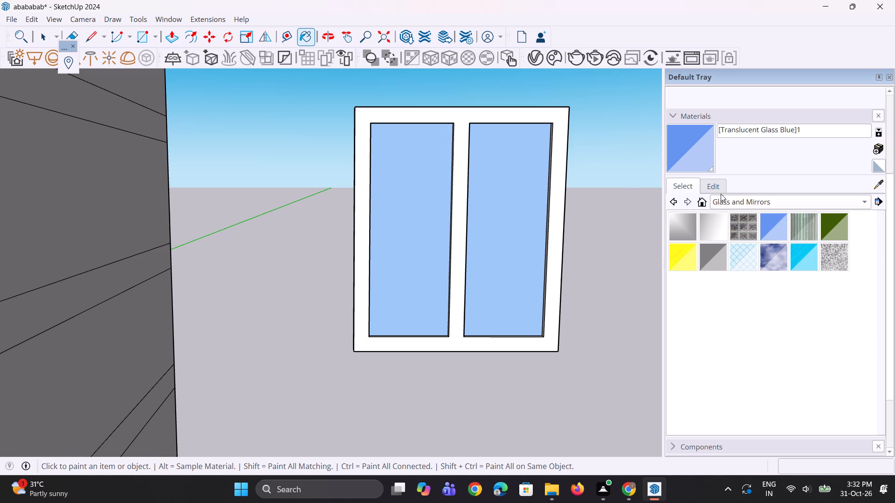
# Paint the window frame's front face with Color M08 from the Colors materials.
pyautogui.click(724, 200)
pyautogui.click(734, 177)
pyautogui.scroll(-18, 735, 270)
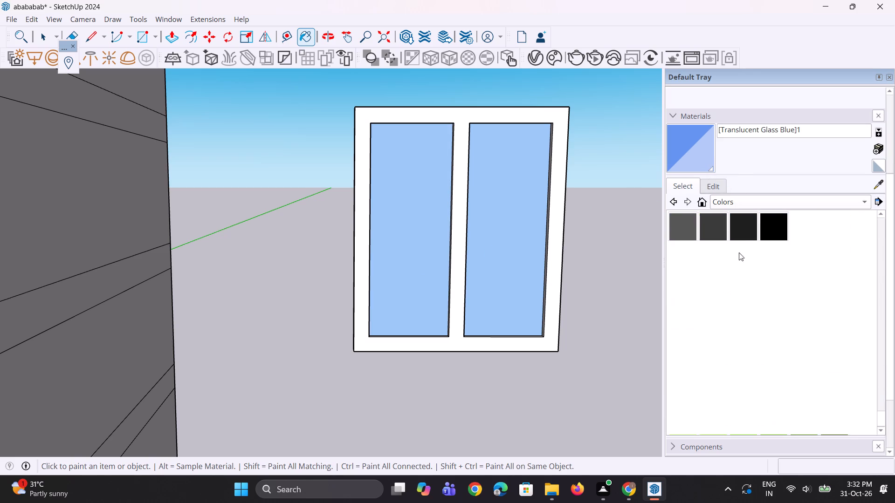
pyautogui.click(745, 235)
pyautogui.scroll(3, 498, 101)
pyautogui.click(451, 139)
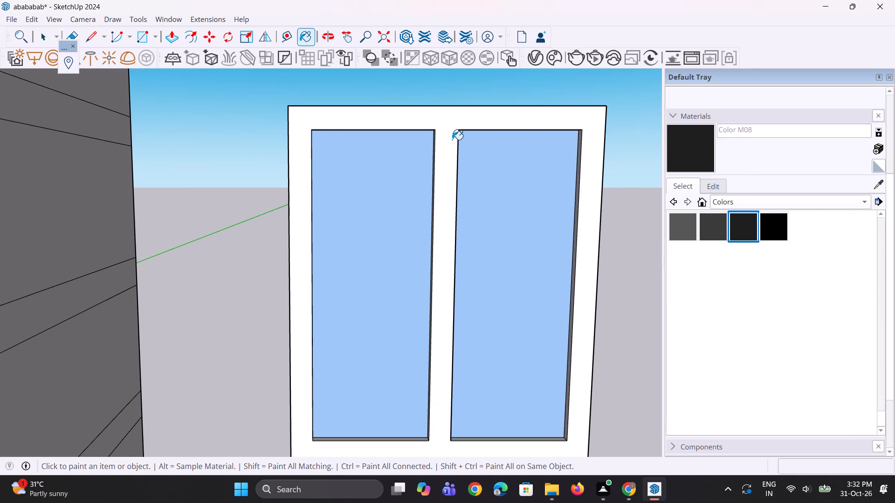
# Paint the frame's top and right inner edges around both panes with Color M08.
pyautogui.scroll(1, 532, 162)
pyautogui.moveTo(536, 160); pyautogui.dragTo(578, 137, button='middle')
pyautogui.scroll(7, 567, 173)
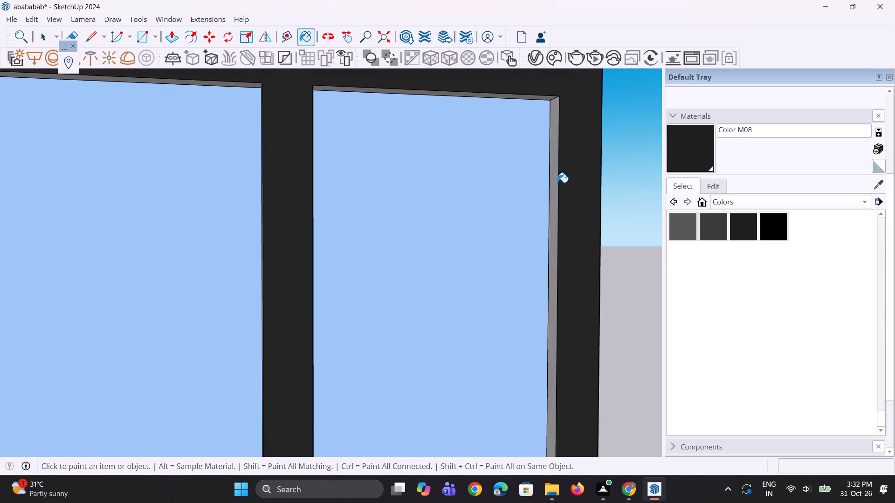
pyautogui.click(555, 183)
pyautogui.moveTo(541, 141); pyautogui.dragTo(529, 91, button='middle')
pyautogui.scroll(3, 529, 97)
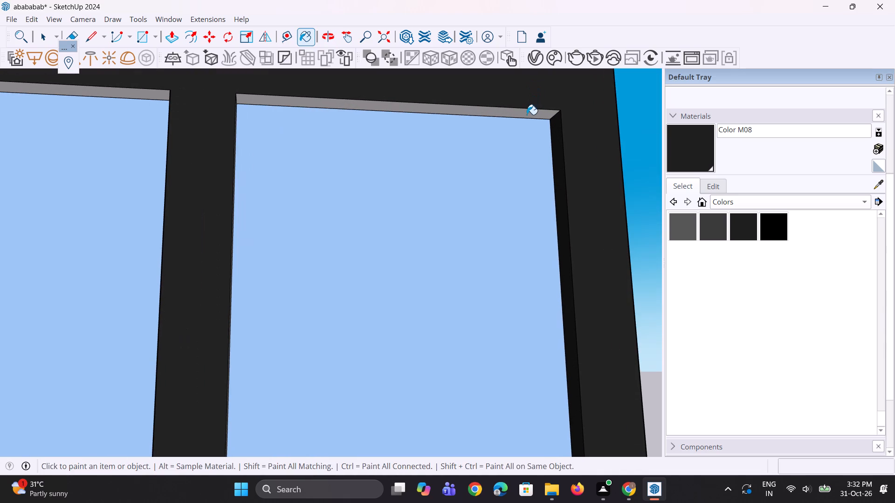
pyautogui.click(527, 113)
pyautogui.scroll(-7, 529, 113)
pyautogui.moveTo(326, 168); pyautogui.dragTo(332, 123, button='middle')
pyautogui.scroll(1, 326, 166)
pyautogui.scroll(2, 332, 105)
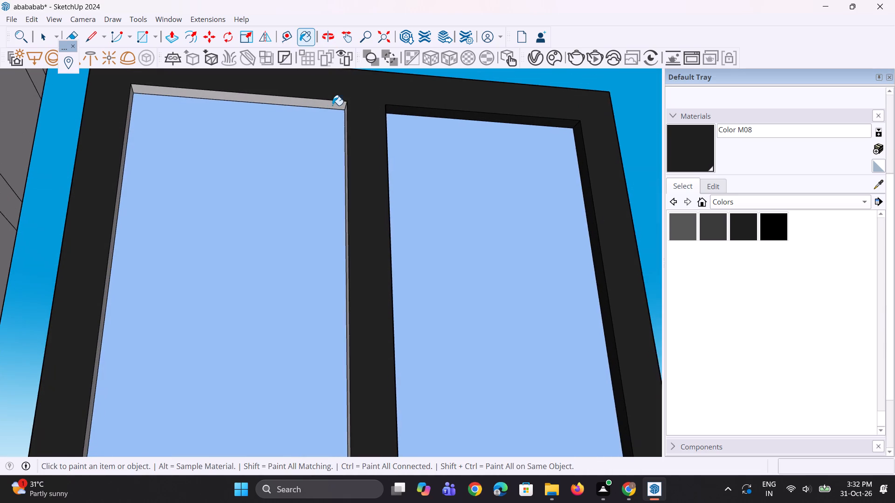
pyautogui.click(332, 105)
pyautogui.scroll(1, 353, 145)
pyautogui.moveTo(354, 145); pyautogui.dragTo(376, 157, button='middle')
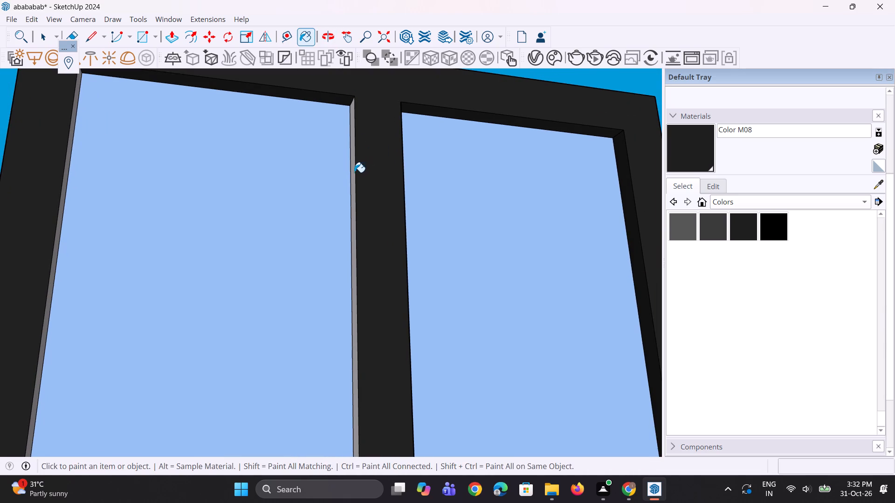
pyautogui.click(353, 172)
# Paint the left inner edges around both panes and the frame's outer right side with Color M08.
pyautogui.moveTo(377, 164); pyautogui.dragTo(91, 230, button='middle')
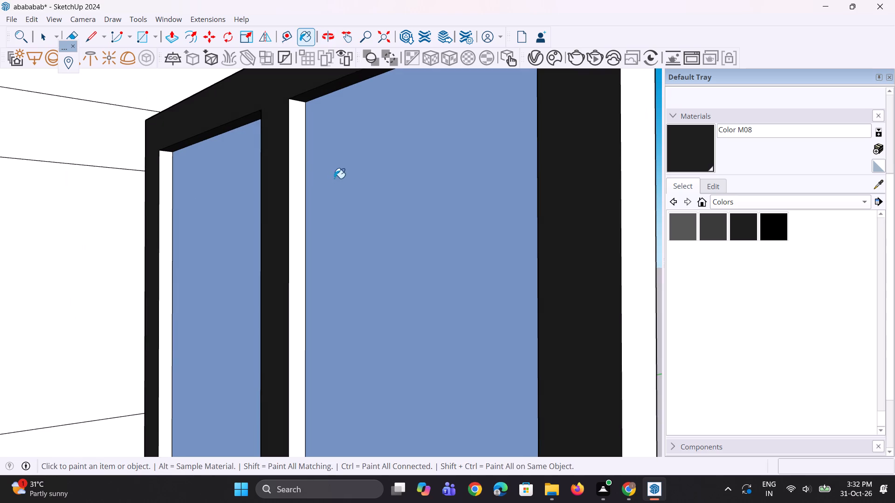
pyautogui.scroll(2, 327, 184)
pyautogui.click(287, 200)
pyautogui.click(139, 260)
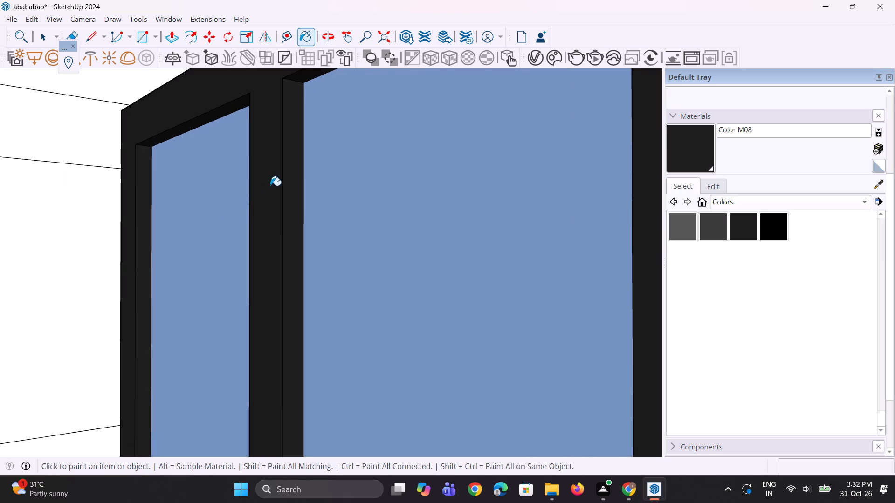
pyautogui.scroll(-9, 270, 186)
pyautogui.moveTo(282, 170); pyautogui.dragTo(286, 198, button='middle')
pyautogui.click(417, 186)
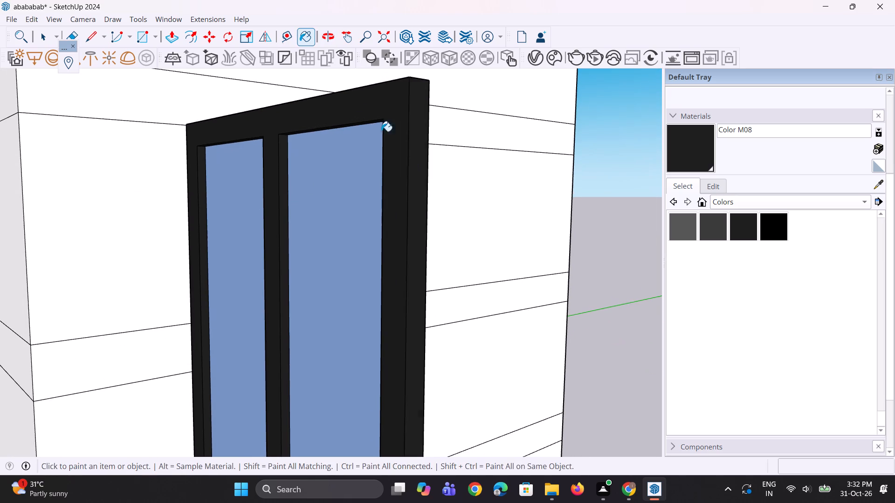
# Paint the window frame's outer top and outer left side with Color M08.
pyautogui.moveTo(388, 96); pyautogui.dragTo(469, 277, button='middle')
pyautogui.click(458, 215)
pyautogui.moveTo(417, 248); pyautogui.dragTo(562, 206, button='middle')
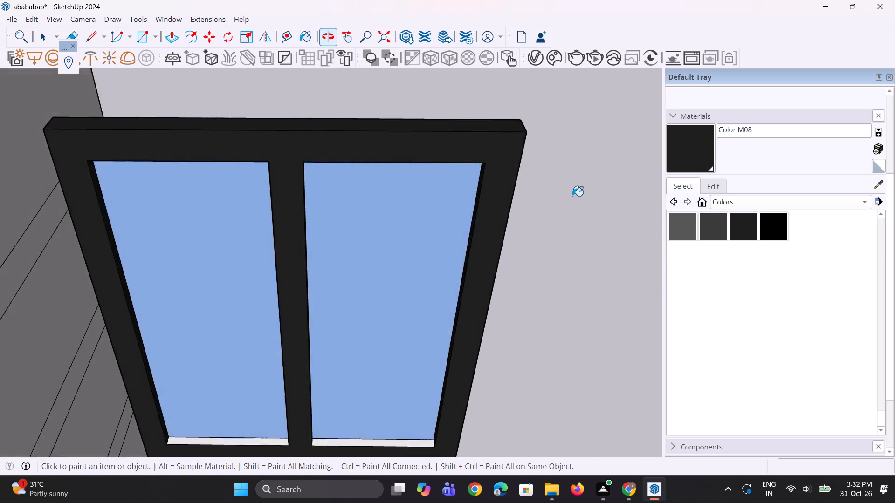
pyautogui.scroll(-7, 572, 194)
pyautogui.scroll(1, 351, 263)
pyautogui.moveTo(375, 251); pyautogui.dragTo(386, 241, button='middle')
pyautogui.scroll(7, 460, 158)
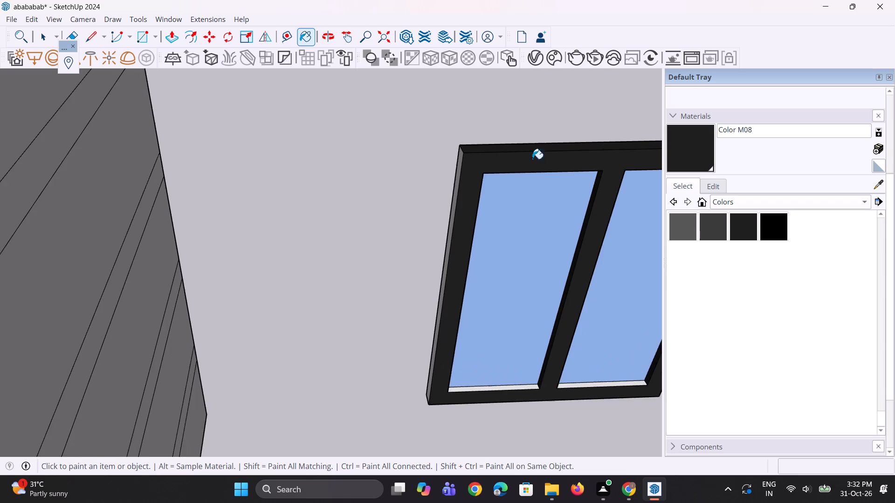
pyautogui.scroll(4, 532, 159)
pyautogui.click(445, 172)
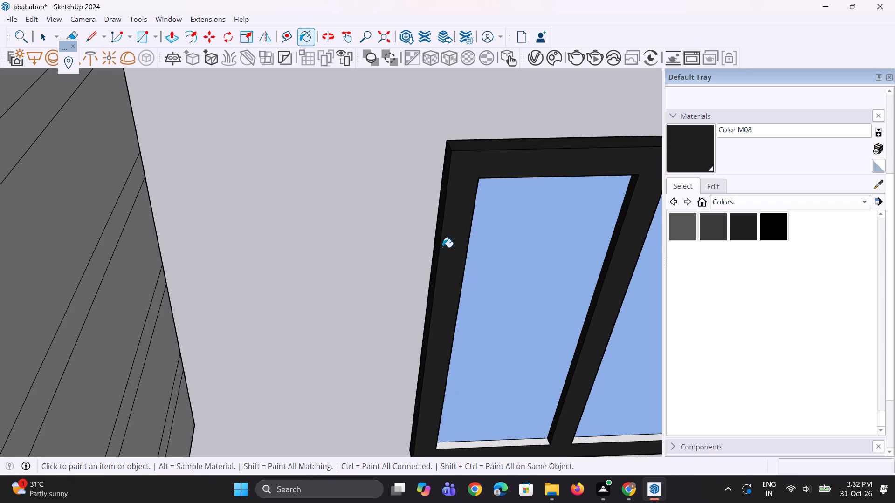
# Paint the bottom inner edges below both panes with Color M08.
pyautogui.scroll(-4, 438, 243)
pyautogui.scroll(4, 503, 370)
pyautogui.scroll(3, 519, 406)
pyautogui.click(516, 398)
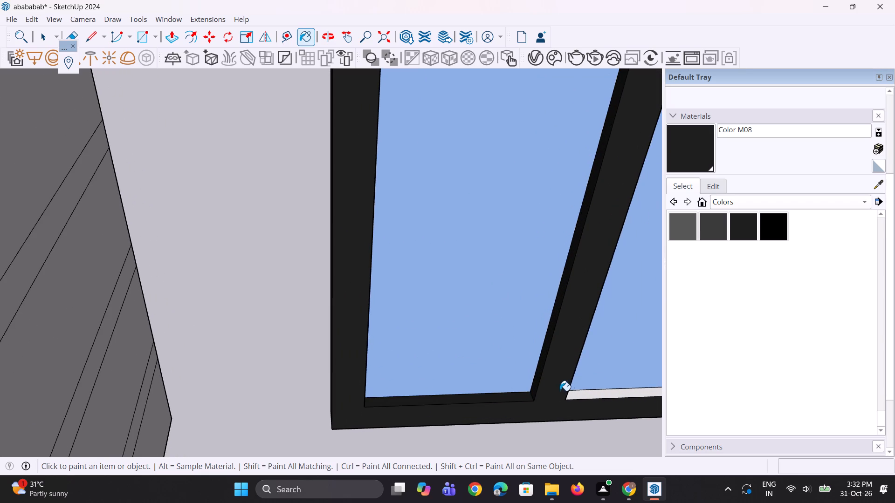
pyautogui.click(577, 395)
# Paint the underside of the window frame with Color M08.
pyautogui.scroll(1, 499, 394)
pyautogui.scroll(-8, 491, 390)
pyautogui.moveTo(538, 369); pyautogui.dragTo(530, 337, button='middle')
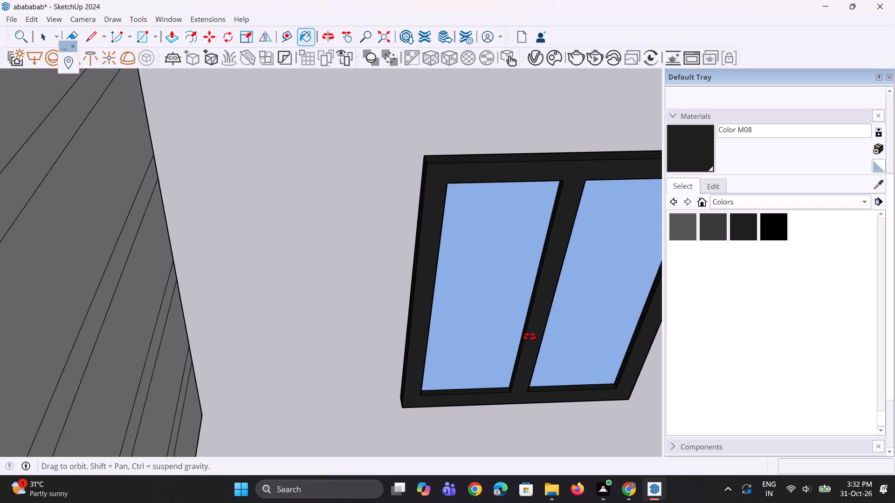
pyautogui.moveTo(530, 337); pyautogui.dragTo(452, 38, button='middle')
pyautogui.scroll(2, 574, 344)
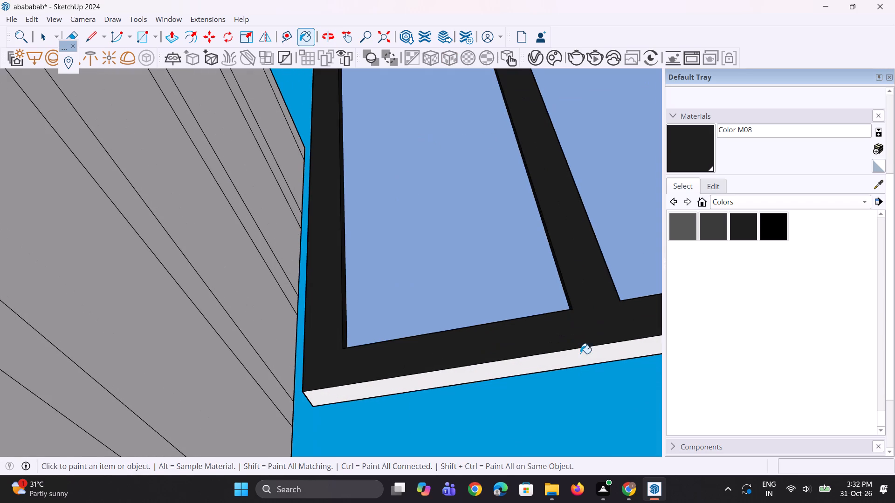
pyautogui.click(580, 353)
# Select the whole painted window beside the building and make it a group.
pyautogui.scroll(-17, 545, 334)
pyautogui.moveTo(509, 282); pyautogui.dragTo(509, 350, button='middle')
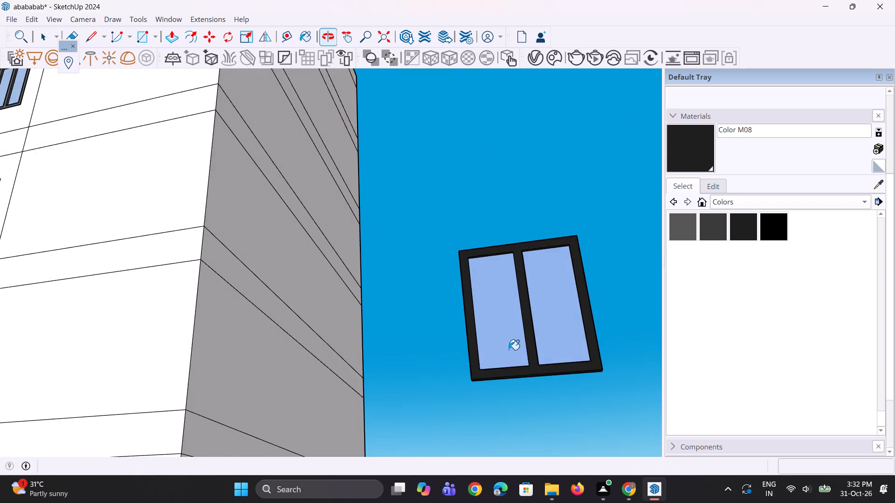
pyautogui.scroll(-11, 502, 296)
pyautogui.moveTo(484, 264); pyautogui.dragTo(515, 352, button='middle')
pyautogui.press('space')
pyautogui.press('space')
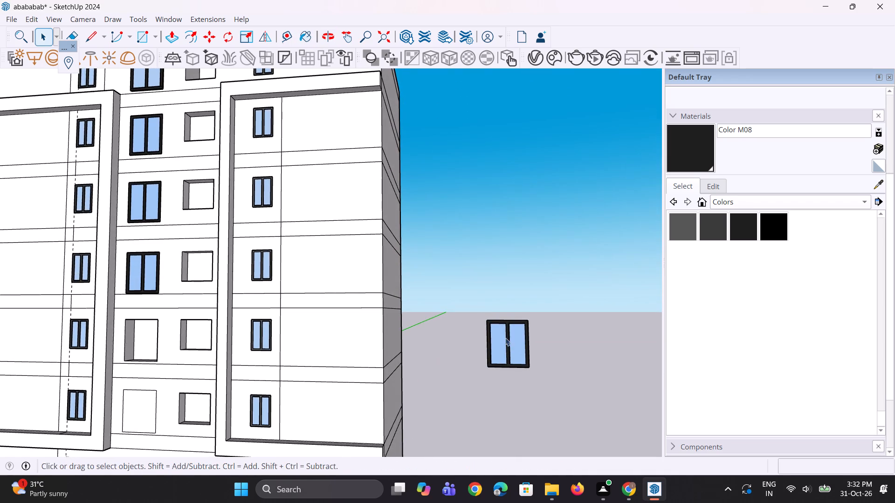
pyautogui.moveTo(475, 292); pyautogui.dragTo(545, 397)
pyautogui.rightClick(520, 341)
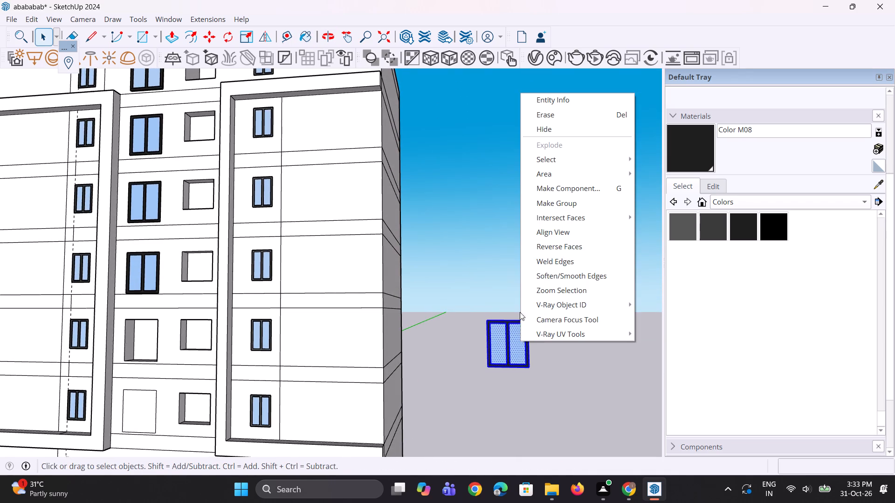
pyautogui.click(541, 204)
pyautogui.click(539, 204)
# Move the window group by its lower right corner into the central opening on the fourth floor below the top, aligning it with the opening's corner.
pyautogui.scroll(-6, 384, 246)
pyautogui.moveTo(376, 264); pyautogui.dragTo(392, 345, button='middle')
pyautogui.scroll(8, 440, 332)
pyautogui.press('m')
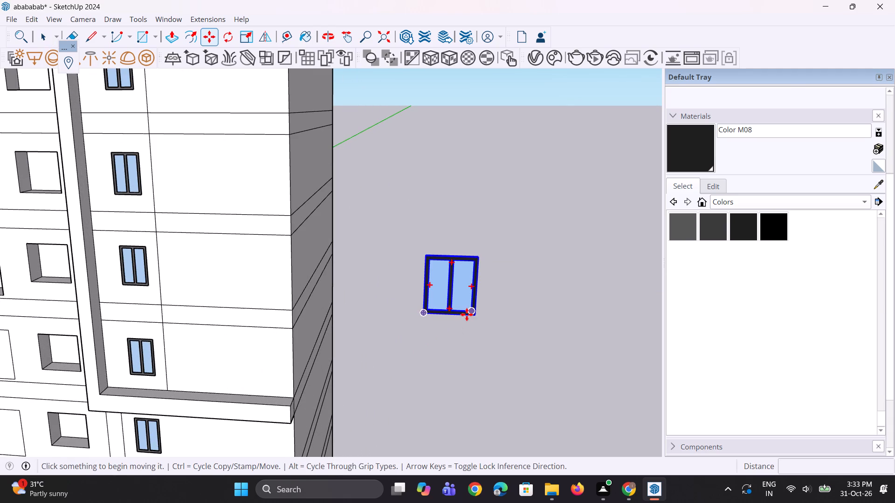
pyautogui.click(473, 315)
pyautogui.scroll(-6, 471, 326)
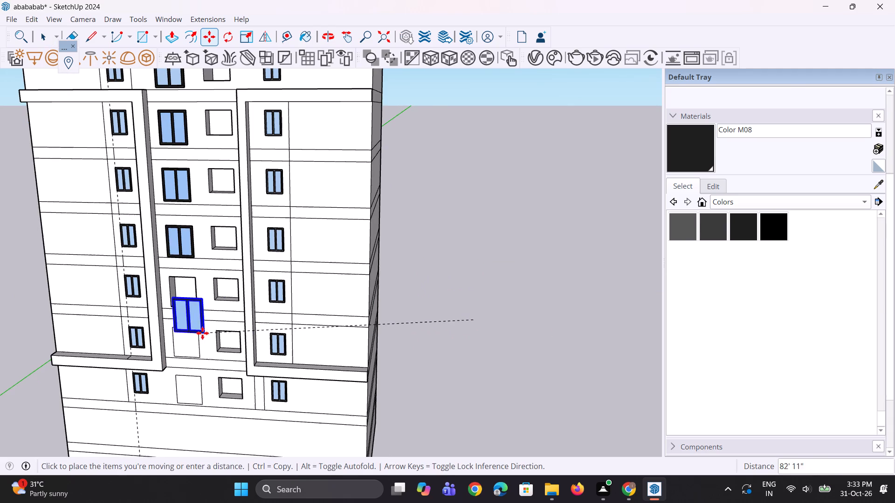
pyautogui.scroll(4, 202, 330)
pyautogui.click(194, 303)
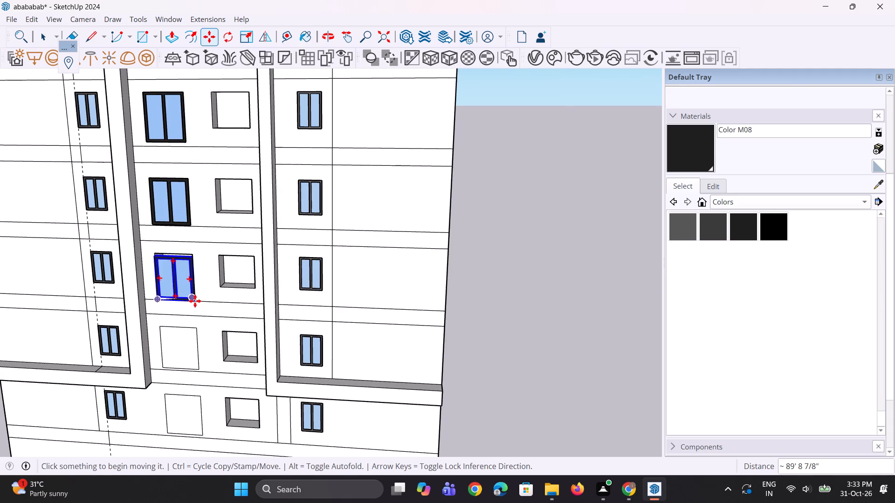
pyautogui.scroll(13, 184, 304)
pyautogui.click(200, 298)
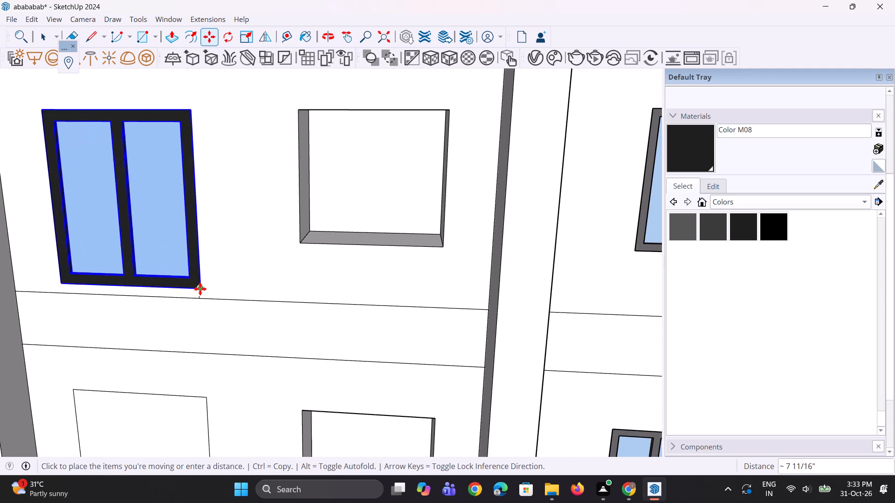
pyautogui.click(200, 289)
pyautogui.scroll(-11, 200, 287)
pyautogui.press('space')
pyautogui.press('space')
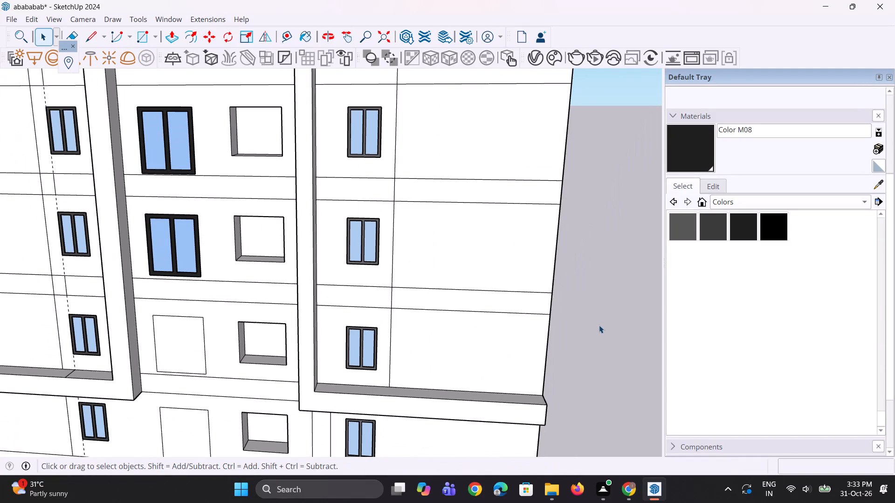
pyautogui.click(599, 325)
# Copy the central window outline's face on the fifth floor below the top to the empty space beside the building.
pyautogui.scroll(-6, 121, 477)
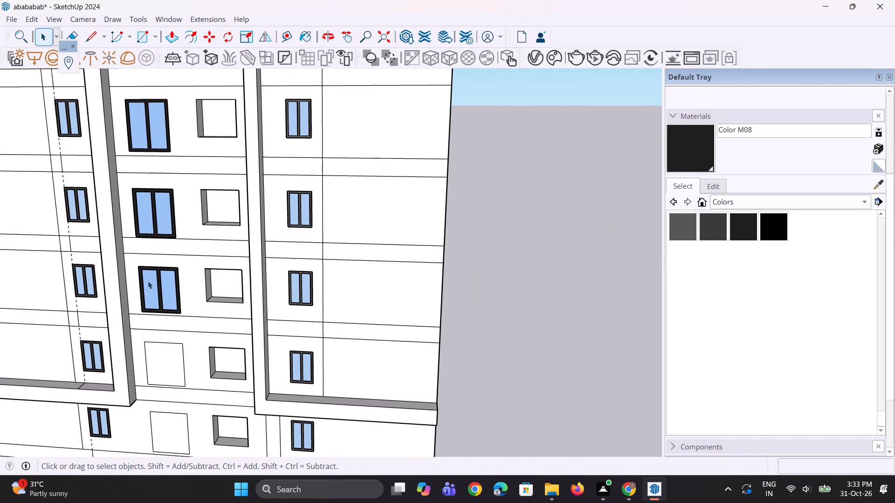
pyautogui.scroll(-2, 148, 281)
pyautogui.moveTo(210, 378); pyautogui.dragTo(209, 362, button='middle')
pyautogui.click(173, 352)
pyautogui.press('m')
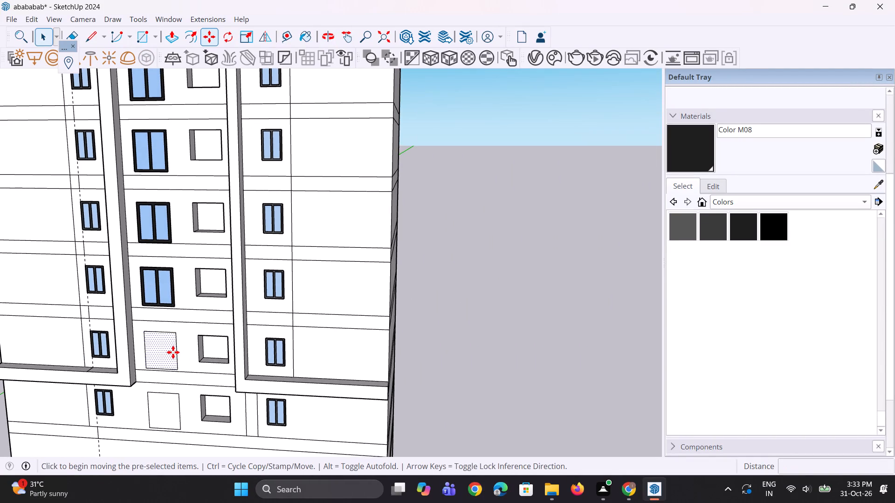
pyautogui.click(172, 352)
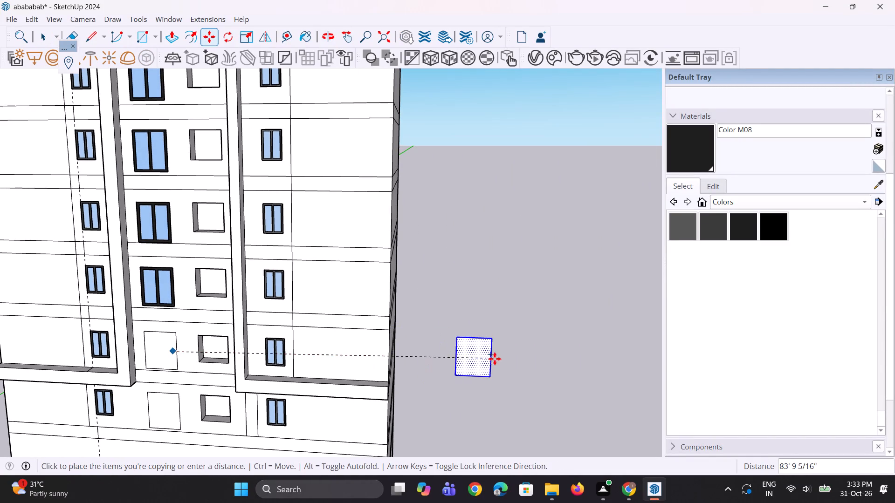
pyautogui.click(506, 371)
pyautogui.press('space')
pyautogui.press('space')
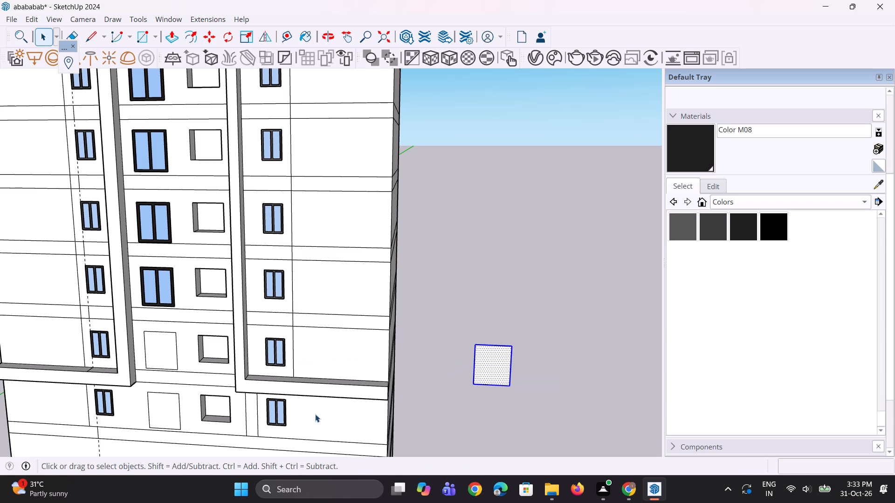
# Push the central window face on the fifth floor below the top inward by 3' 3 3/4" to recess the opening.
pyautogui.press('p')
pyautogui.scroll(1, 278, 412)
pyautogui.press('space')
pyautogui.doubleClick(503, 308)
pyautogui.press('p')
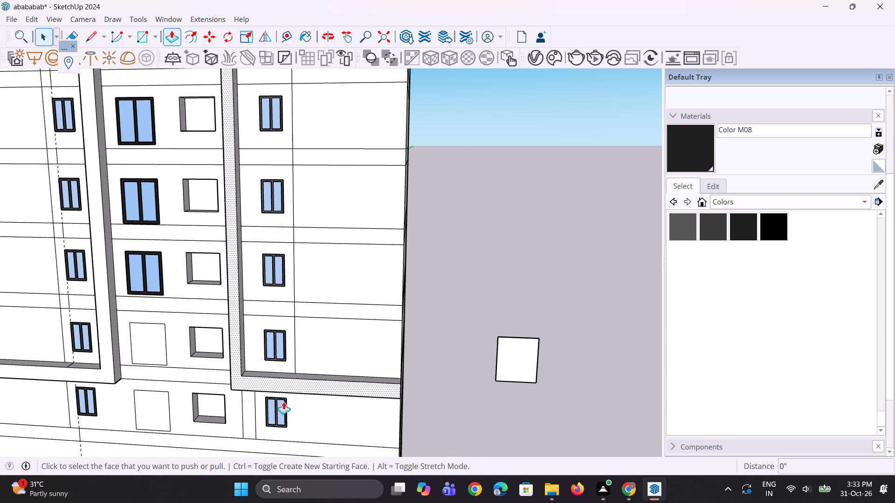
pyautogui.scroll(2, 220, 402)
pyautogui.click(130, 340)
pyautogui.click(133, 330)
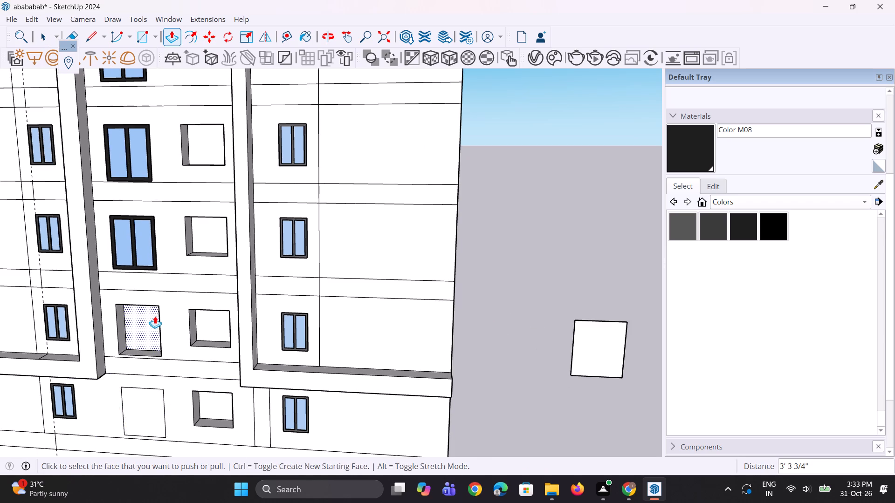
pyautogui.scroll(-10, 156, 315)
pyautogui.press('space')
pyautogui.press('space')
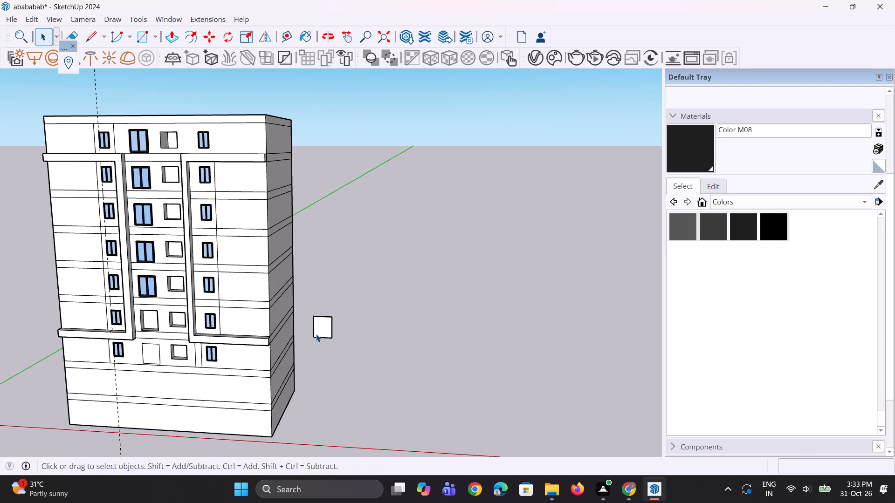
# Extrude the copied face beside the building by 3".
pyautogui.press('p')
pyautogui.scroll(3, 324, 319)
pyautogui.click(324, 319)
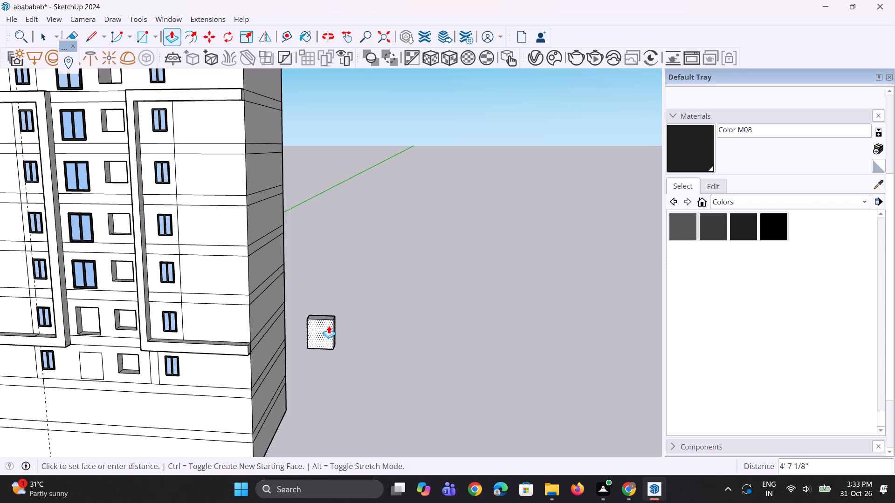
pyautogui.press('3')
pyautogui.hotkey('shift', '"')
pyautogui.press('Return')
pyautogui.moveTo(323, 325); pyautogui.dragTo(373, 315, button='middle')
# Offset the panel's front face outline inward by about 7 7/8" to form the frame border.
pyautogui.press('space')
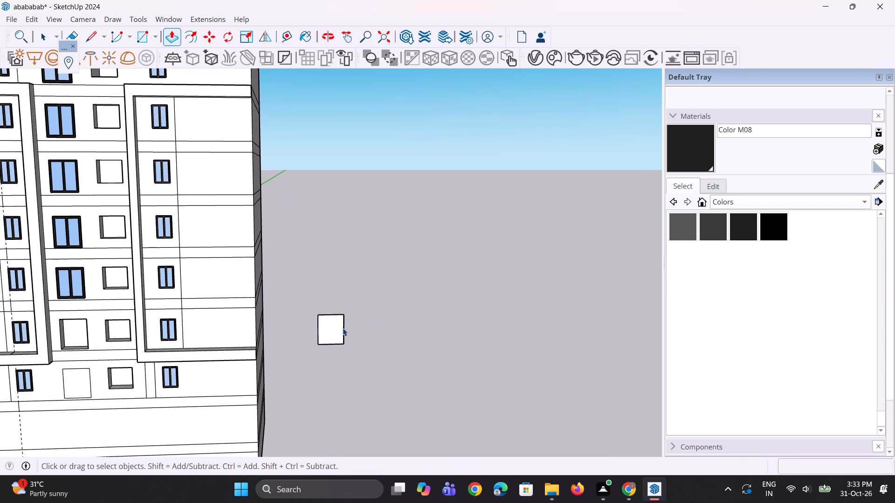
pyautogui.scroll(4, 323, 336)
pyautogui.press('space')
pyautogui.click(324, 332)
pyautogui.scroll(4, 317, 328)
pyautogui.press('f')
pyautogui.doubleClick(315, 323)
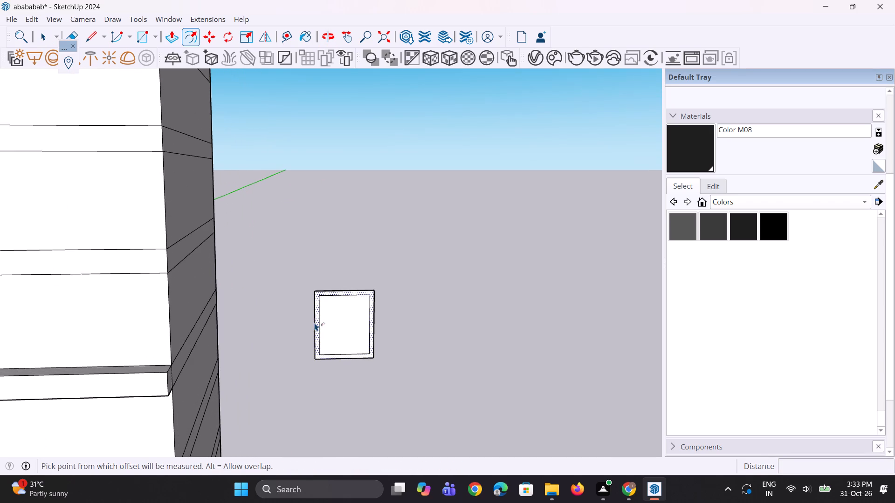
pyautogui.press('space')
pyautogui.press('space')
# Draw short lines from the inner outline's top-left and bottom-left corners to the panel's outer left edge.
pyautogui.press('l')
pyautogui.scroll(5, 340, 303)
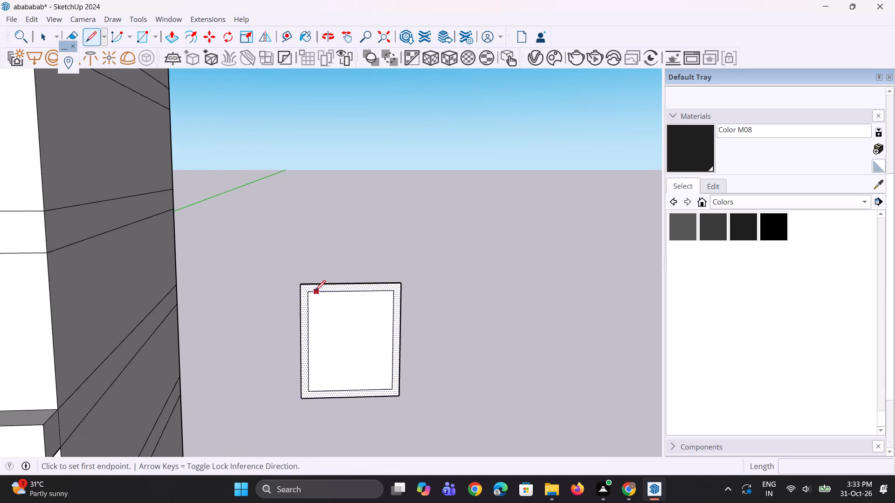
pyautogui.scroll(3, 315, 291)
pyautogui.click(309, 292)
pyautogui.click(297, 294)
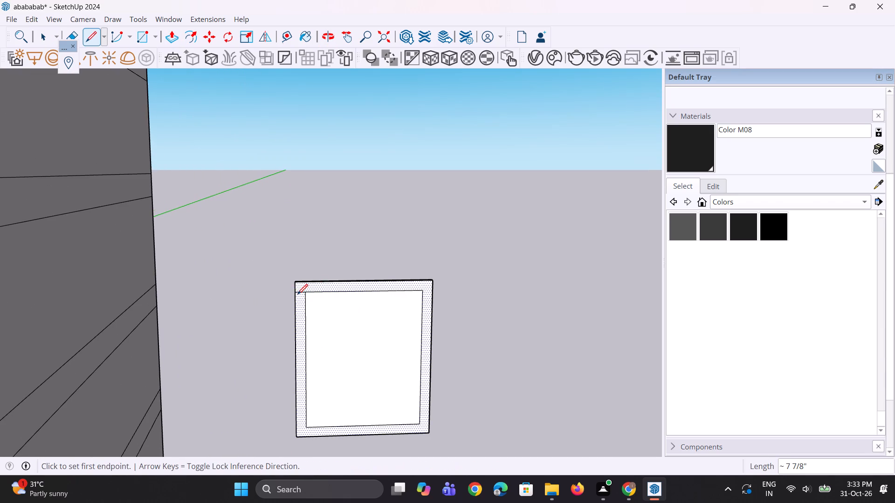
pyautogui.scroll(1, 308, 423)
pyautogui.click(308, 424)
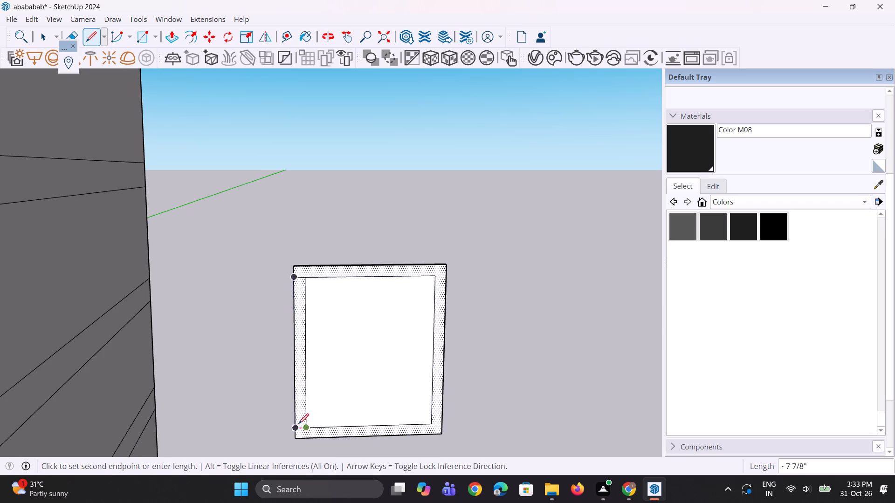
pyautogui.click(297, 424)
# Copy the frame's left strip to its right side and divide the spacing by /2 to add a central mullion.
pyautogui.press('space')
pyautogui.click(299, 418)
pyautogui.press('m')
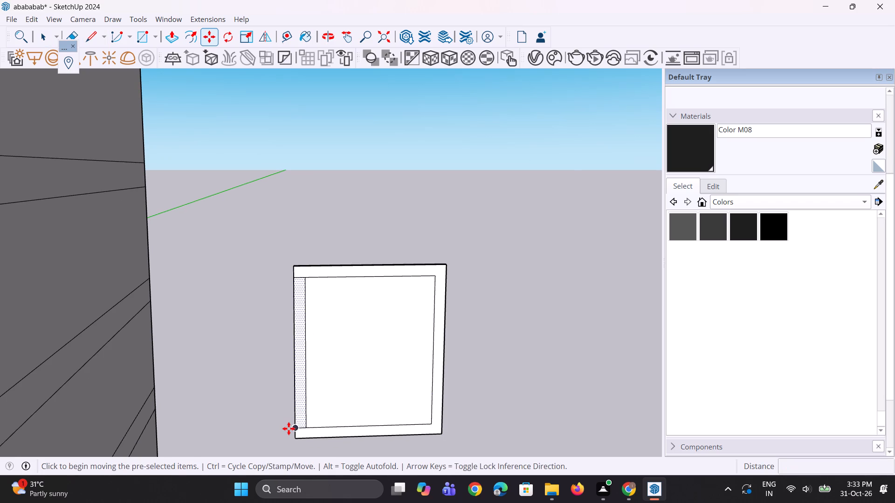
pyautogui.click(291, 429)
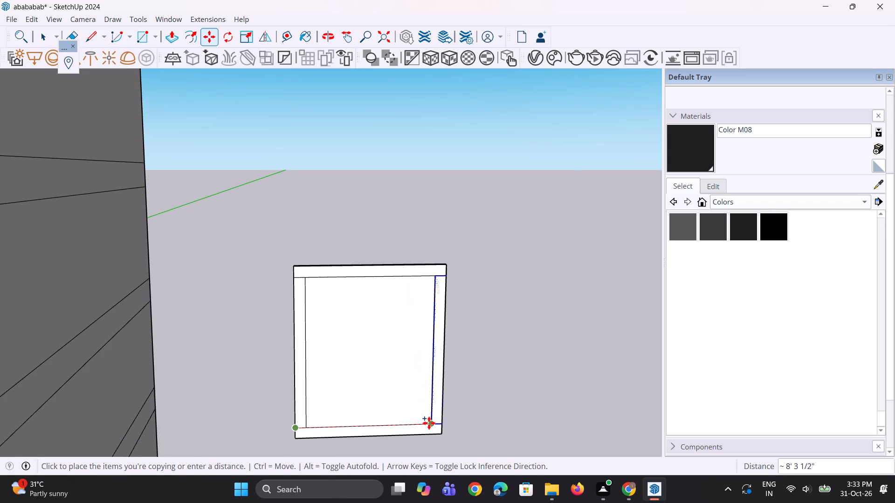
pyautogui.click(429, 423)
pyautogui.write('/52')
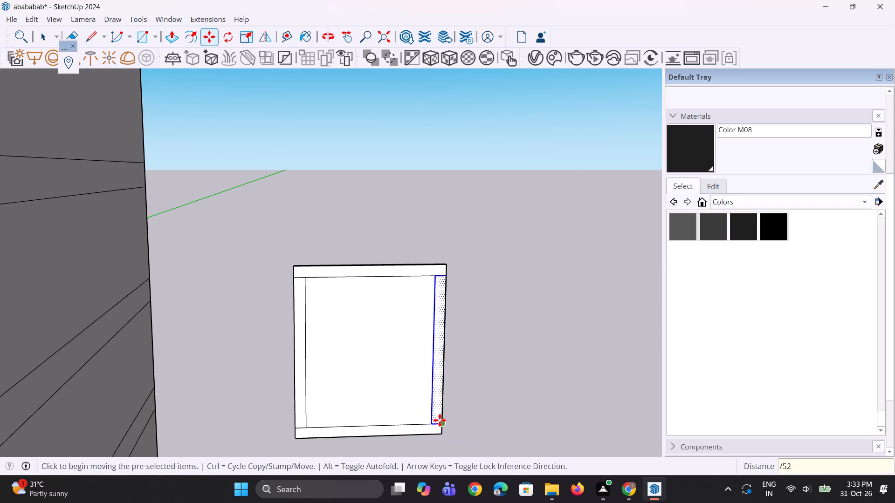
pyautogui.press('BackSpace')
pyautogui.press('BackSpace')
pyautogui.press('2')
pyautogui.press('Return')
pyautogui.press('space')
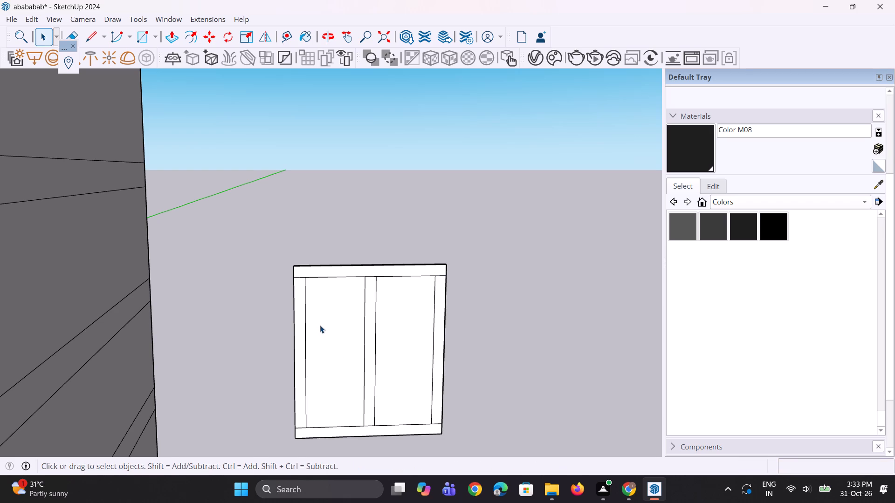
# Erase the short edges at the top and bottom of the side strips and mullion to merge the frame into one face.
pyautogui.press('e')
pyautogui.scroll(2, 327, 304)
pyautogui.scroll(3, 293, 272)
pyautogui.click(293, 272)
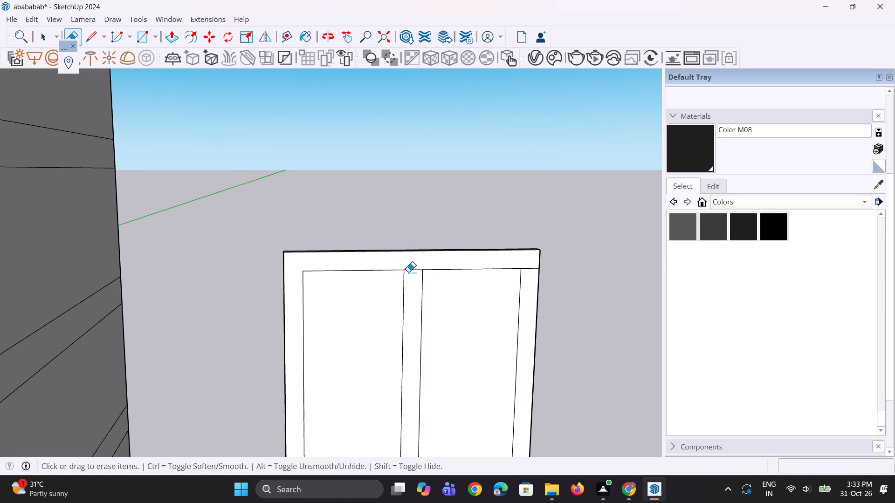
pyautogui.click(411, 272)
pyautogui.click(413, 272)
pyautogui.moveTo(535, 272); pyautogui.dragTo(531, 267)
pyautogui.scroll(-6, 461, 250)
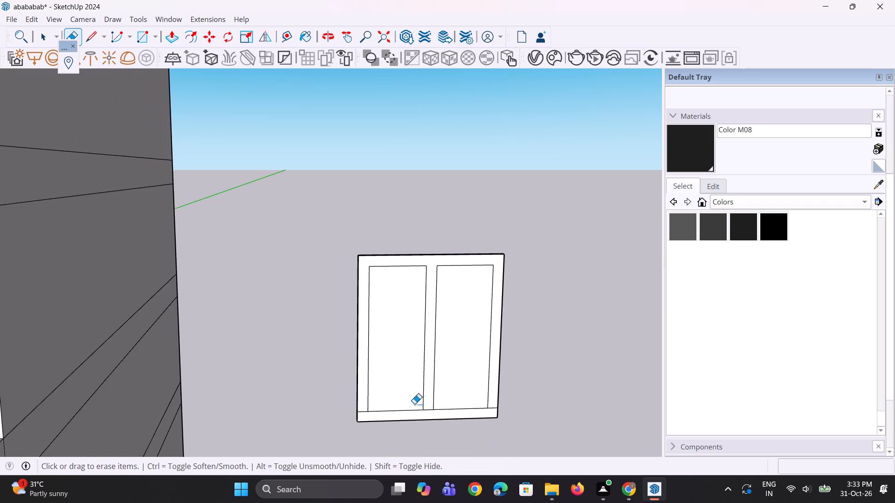
pyautogui.scroll(5, 390, 413)
pyautogui.click(350, 413)
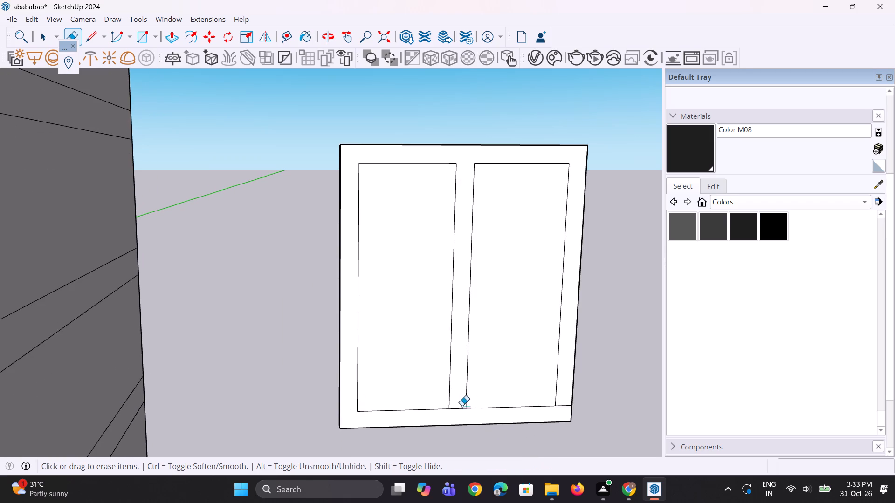
pyautogui.click(460, 410)
pyautogui.click(566, 405)
# Extrude the merged frame and mullion face by 3".
pyautogui.press('p')
pyautogui.click(564, 365)
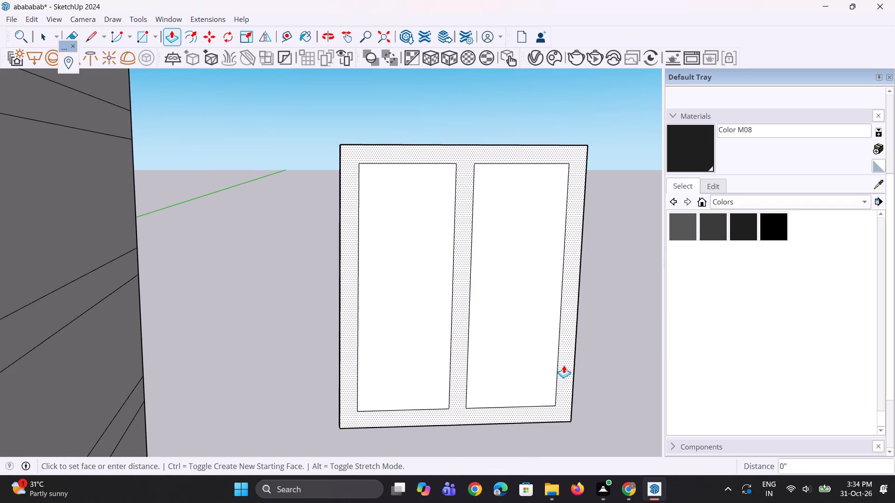
pyautogui.press('3')
pyautogui.hotkey('shift', '"')
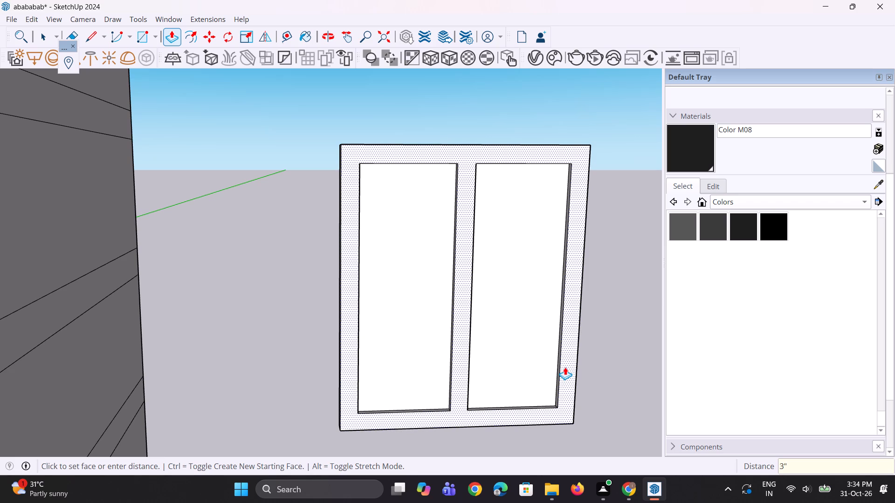
pyautogui.press('Return')
# Paint the front face of the window frame with Color M08.
pyautogui.scroll(-5, 492, 367)
pyautogui.press('space')
pyautogui.press('space')
pyautogui.click(673, 158)
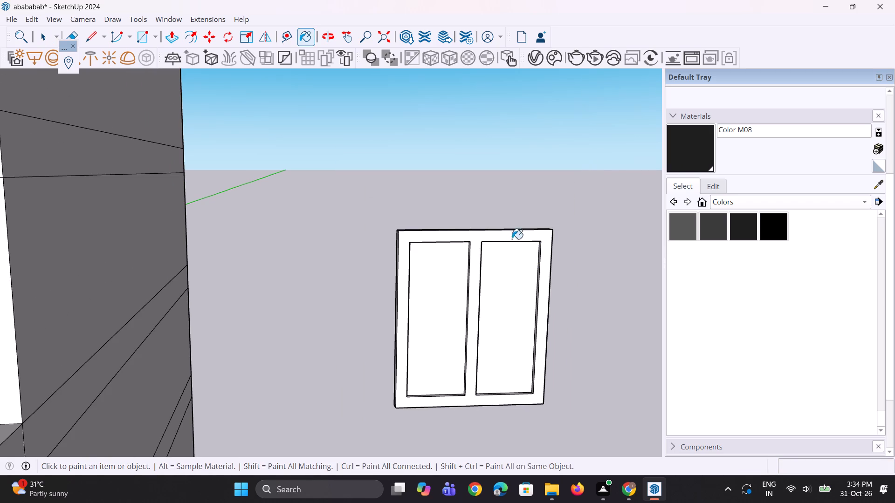
pyautogui.scroll(2, 507, 244)
pyautogui.click(473, 257)
# Paint the mullion's inner sides, the left frame member's inner side and both panes' top reveals with Color M08.
pyautogui.scroll(5, 395, 252)
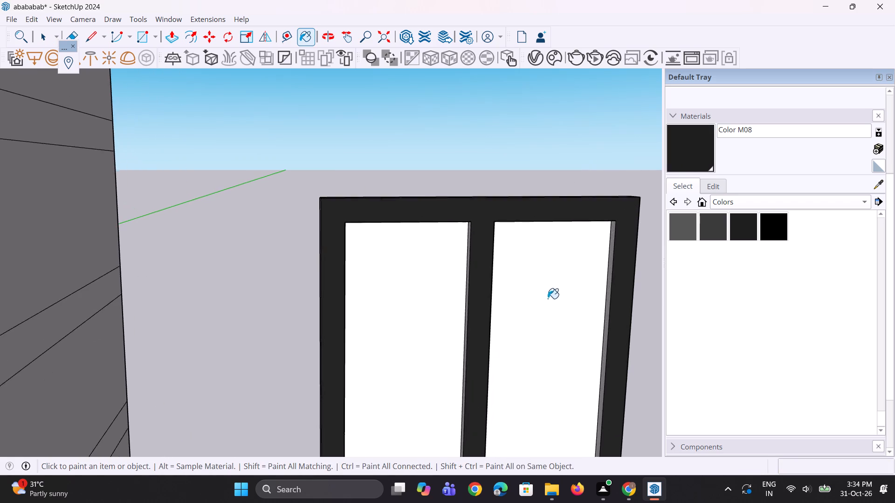
pyautogui.scroll(1, 548, 299)
pyautogui.scroll(2, 502, 314)
pyautogui.moveTo(502, 314); pyautogui.dragTo(549, 311, button='middle')
pyautogui.scroll(3, 443, 358)
pyautogui.click(437, 352)
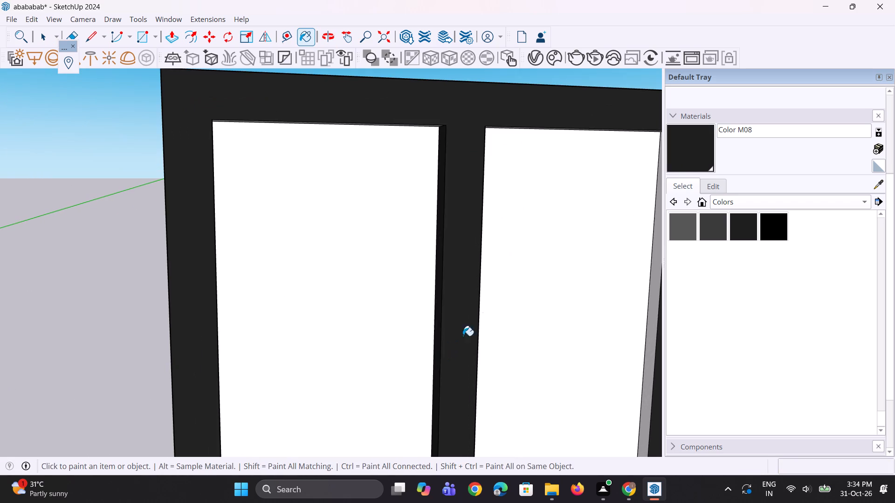
pyautogui.moveTo(476, 314); pyautogui.dragTo(179, 285, button='middle')
pyautogui.click(442, 307)
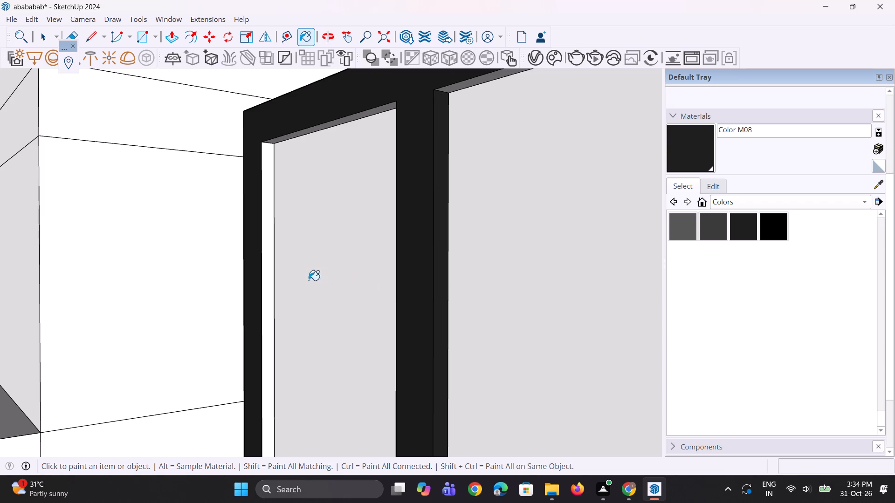
pyautogui.click(267, 299)
pyautogui.moveTo(321, 153); pyautogui.dragTo(333, 108, button='middle')
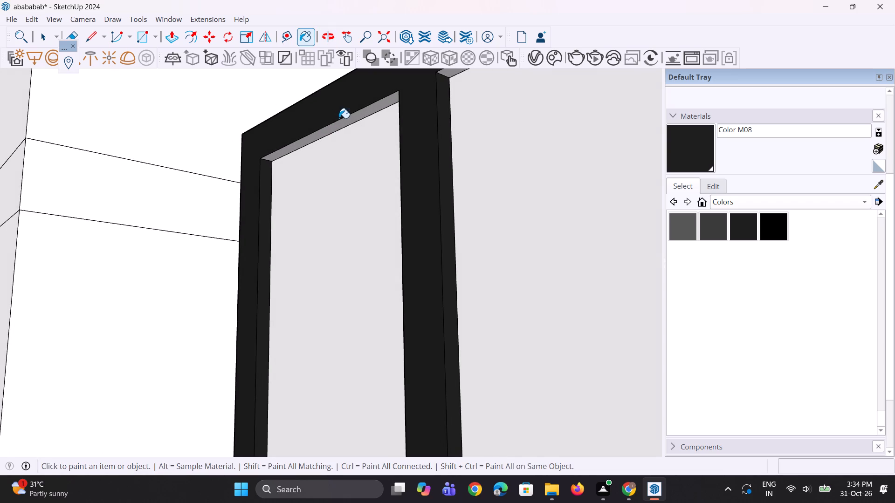
pyautogui.click(342, 120)
pyautogui.scroll(-4, 361, 242)
pyautogui.scroll(2, 450, 143)
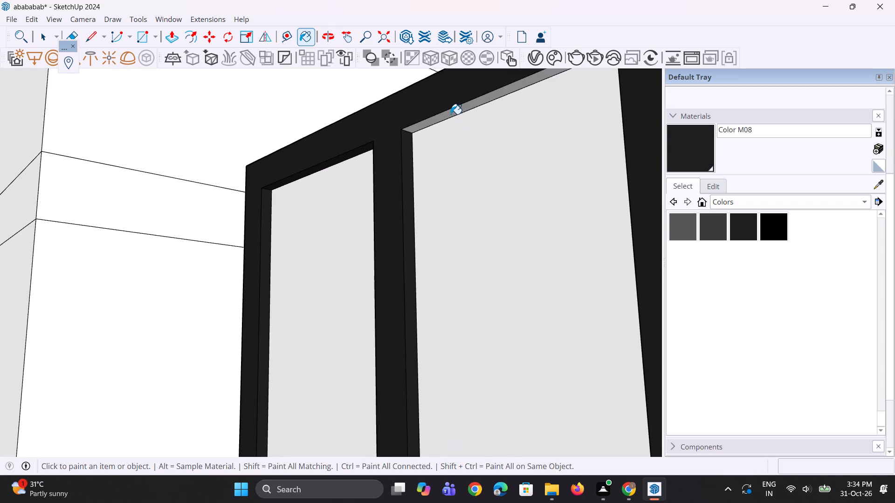
pyautogui.click(451, 114)
# Paint the right frame member's inner side and both panes' bottom reveals with Color M08.
pyautogui.scroll(-5, 411, 173)
pyautogui.moveTo(410, 176); pyautogui.dragTo(660, 261, button='middle')
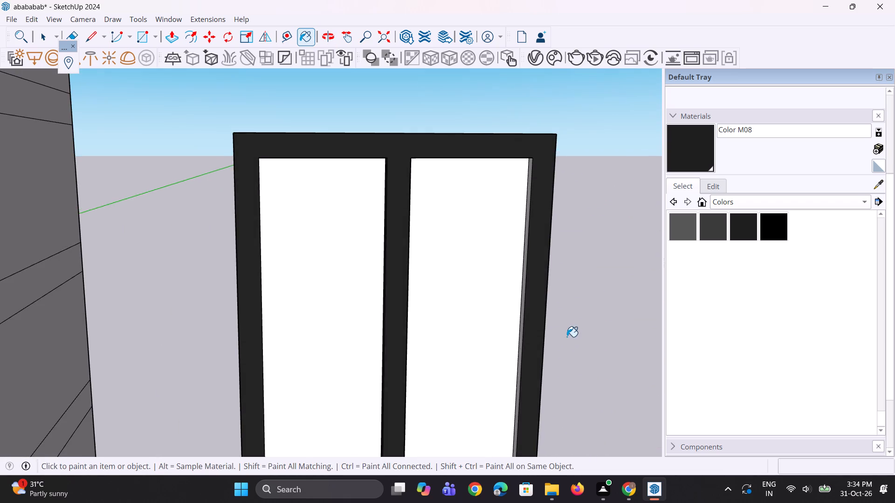
pyautogui.scroll(2, 560, 345)
pyautogui.scroll(2, 505, 362)
pyautogui.click(505, 361)
pyautogui.scroll(-10, 478, 299)
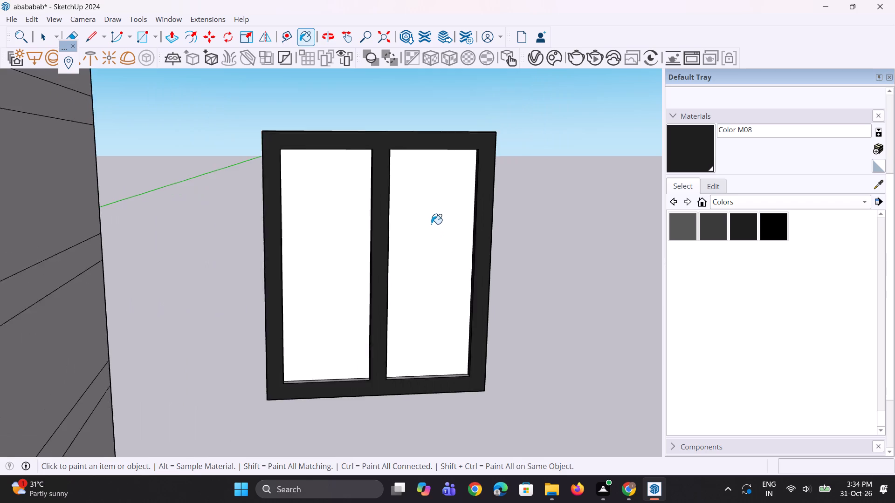
pyautogui.scroll(-1, 431, 224)
pyautogui.moveTo(427, 262); pyautogui.dragTo(420, 321, button='middle')
pyautogui.scroll(3, 412, 343)
pyautogui.scroll(3, 375, 384)
pyautogui.scroll(3, 413, 319)
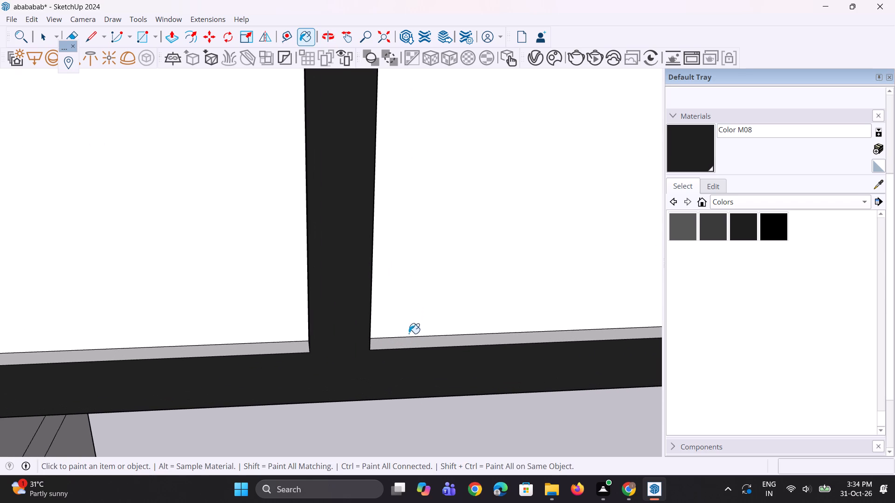
pyautogui.click(408, 341)
pyautogui.click(298, 347)
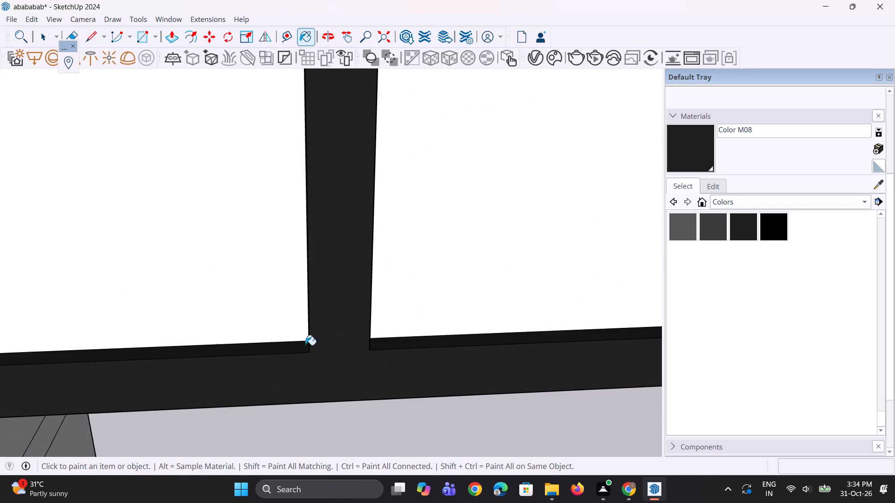
# Paint the window's outer left, top and right edge faces with Color M08.
pyautogui.scroll(-11, 351, 341)
pyautogui.moveTo(303, 325); pyautogui.dragTo(555, 326, button='middle')
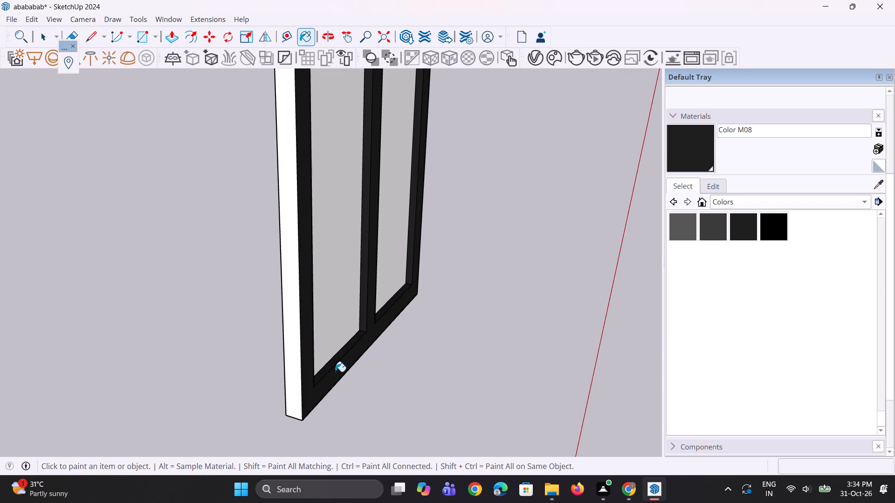
pyautogui.click(297, 379)
pyautogui.scroll(-5, 298, 378)
pyautogui.moveTo(395, 299); pyautogui.dragTo(234, 374, button='middle')
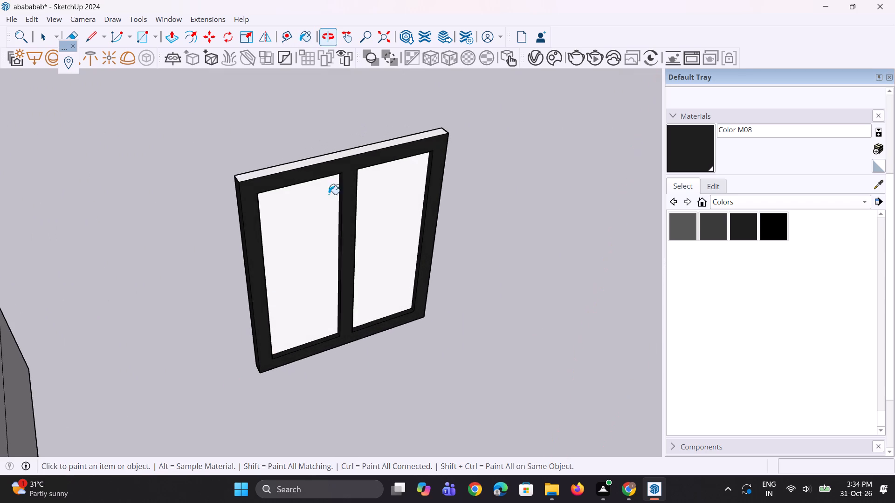
pyautogui.scroll(1, 345, 156)
pyautogui.click(345, 156)
pyautogui.moveTo(428, 196); pyautogui.dragTo(194, 163, button='middle')
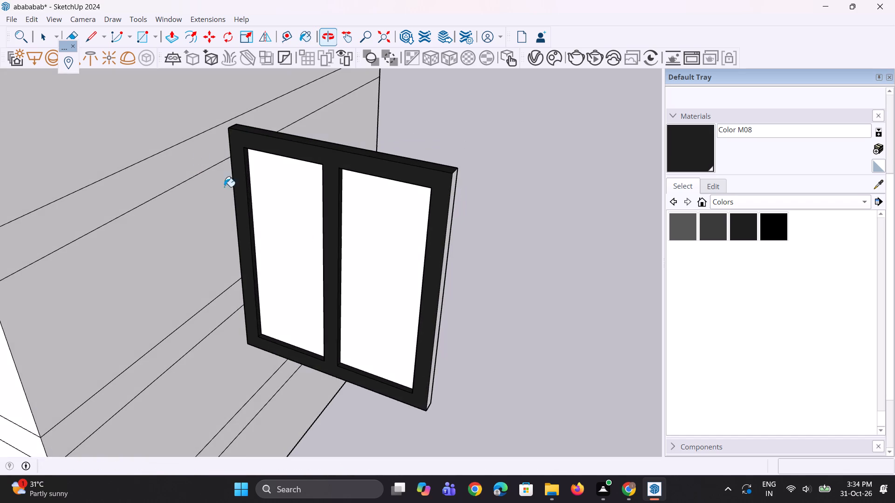
pyautogui.scroll(2, 463, 338)
pyautogui.click(394, 393)
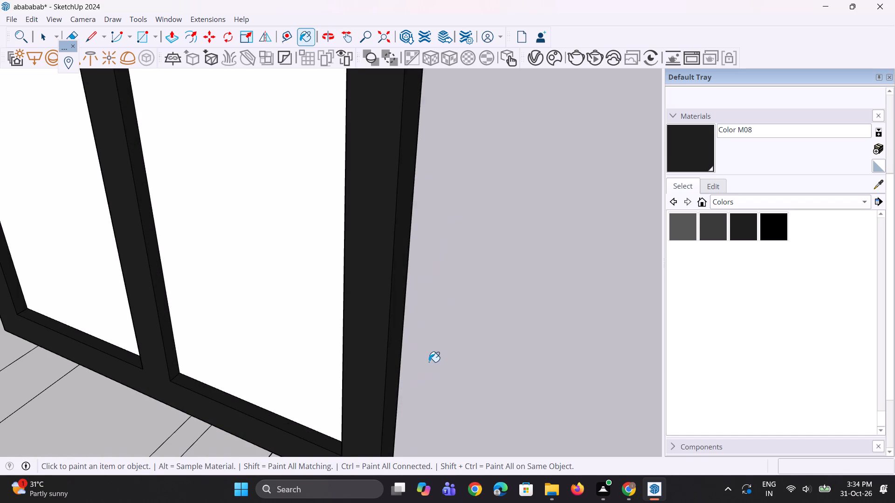
# Paint the underside of the window frame with Color M08.
pyautogui.scroll(-7, 431, 360)
pyautogui.moveTo(432, 347); pyautogui.dragTo(496, 114, button='middle')
pyautogui.scroll(4, 480, 106)
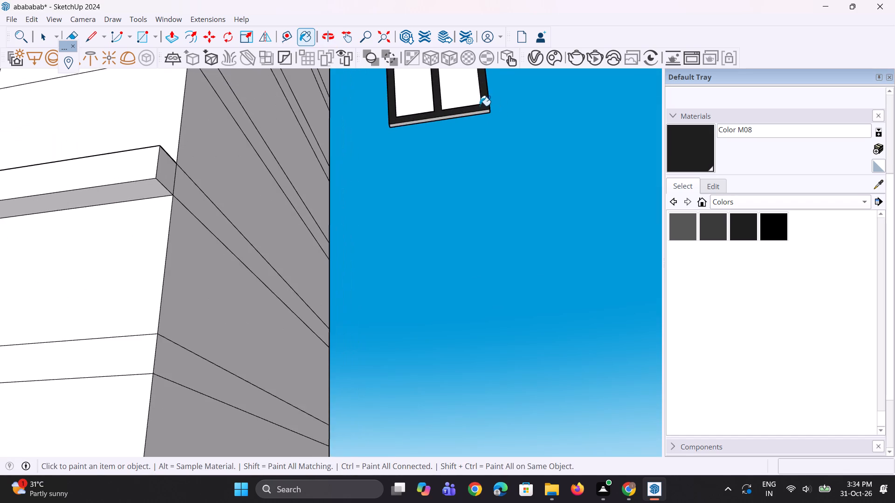
pyautogui.scroll(8, 470, 111)
pyautogui.click(464, 117)
pyautogui.scroll(-6, 452, 207)
pyautogui.moveTo(444, 150); pyautogui.dragTo(472, 242, button='middle')
pyautogui.press('space')
pyautogui.press('space')
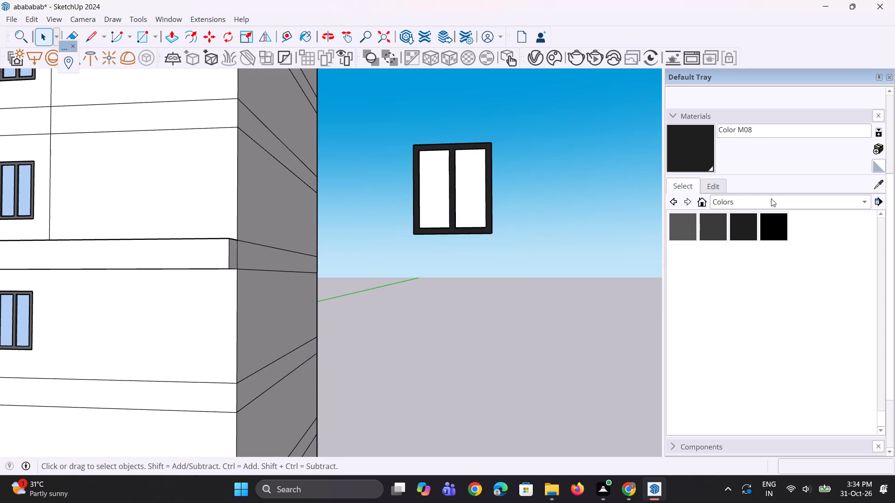
# Paint both window panes with Translucent Glass Blue from the Glass and Mirrors collection.
pyautogui.click(771, 198)
pyautogui.click(751, 218)
pyautogui.click(778, 224)
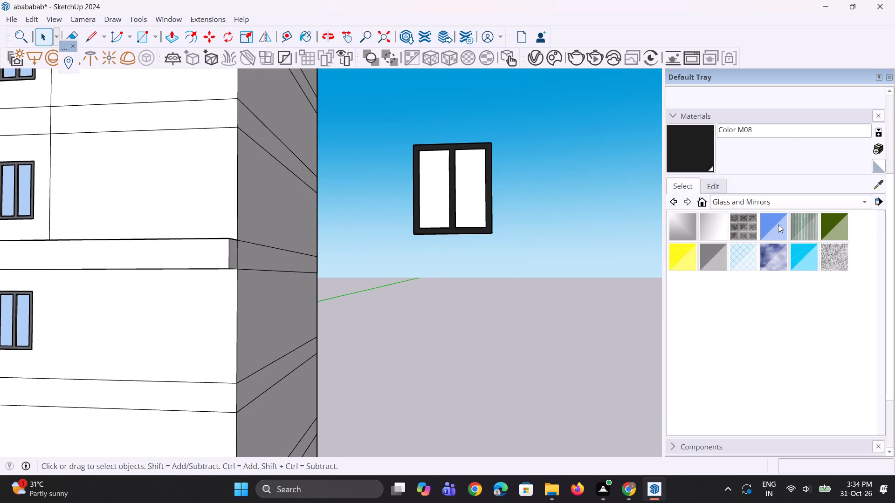
pyautogui.click(473, 210)
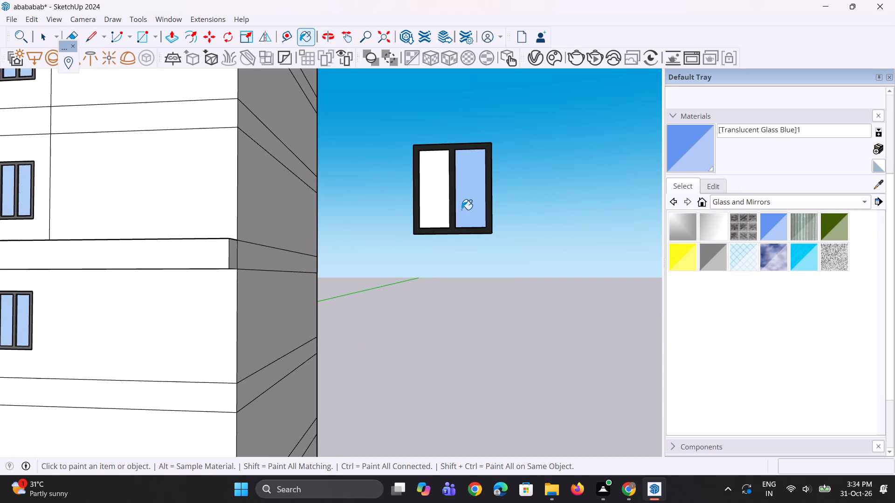
pyautogui.click(441, 212)
# Make the entire finished window beside the building into a group.
pyautogui.scroll(-6, 465, 199)
pyautogui.moveTo(470, 184); pyautogui.dragTo(488, 245, button='middle')
pyautogui.scroll(-4, 489, 245)
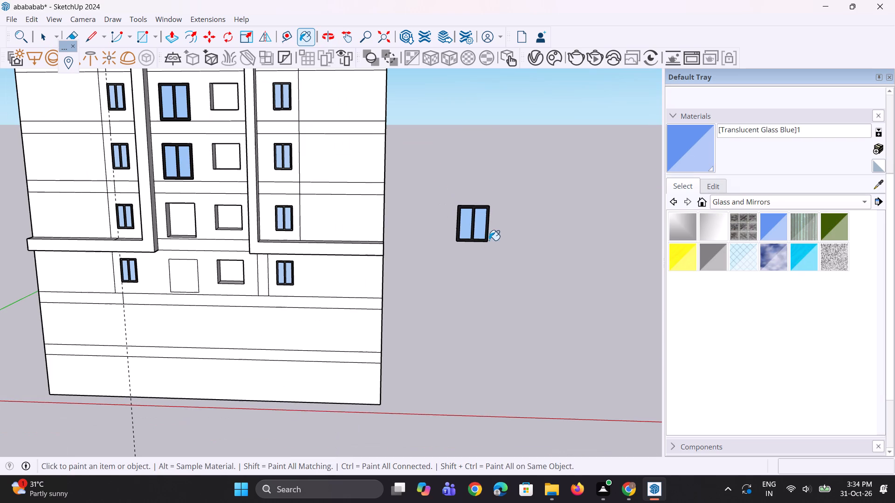
pyautogui.press('space')
pyautogui.press('space')
pyautogui.scroll(3, 470, 211)
pyautogui.moveTo(433, 177); pyautogui.dragTo(448, 217)
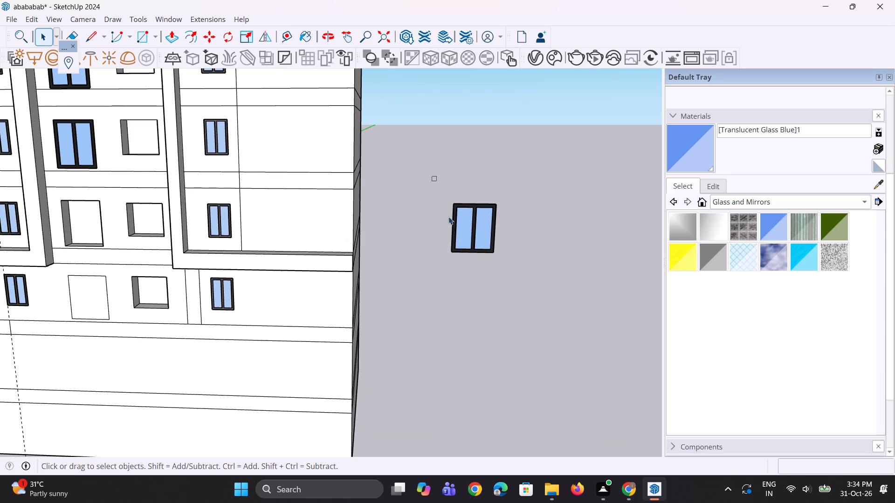
pyautogui.moveTo(448, 217); pyautogui.dragTo(509, 286)
pyautogui.rightClick(489, 217)
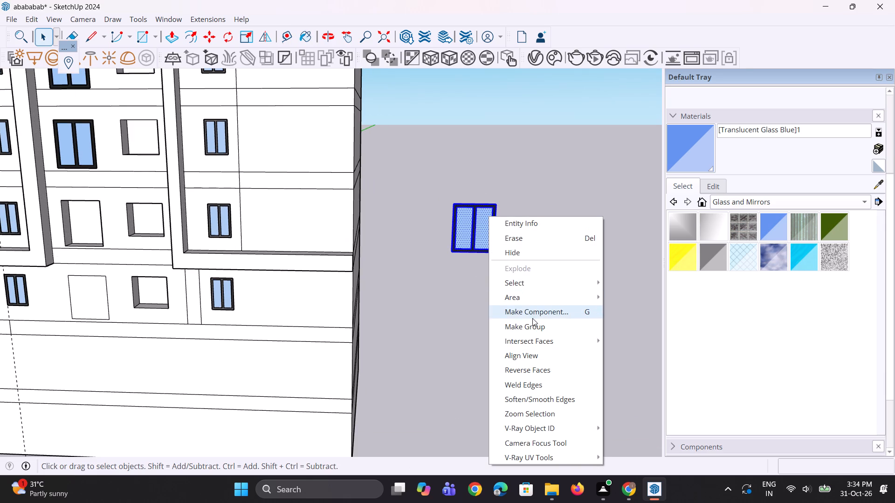
pyautogui.click(535, 322)
pyautogui.click(531, 305)
# Move the window by its bottom-right corner into the empty tall central opening just above the projecting ledge.
pyautogui.scroll(1, 88, 273)
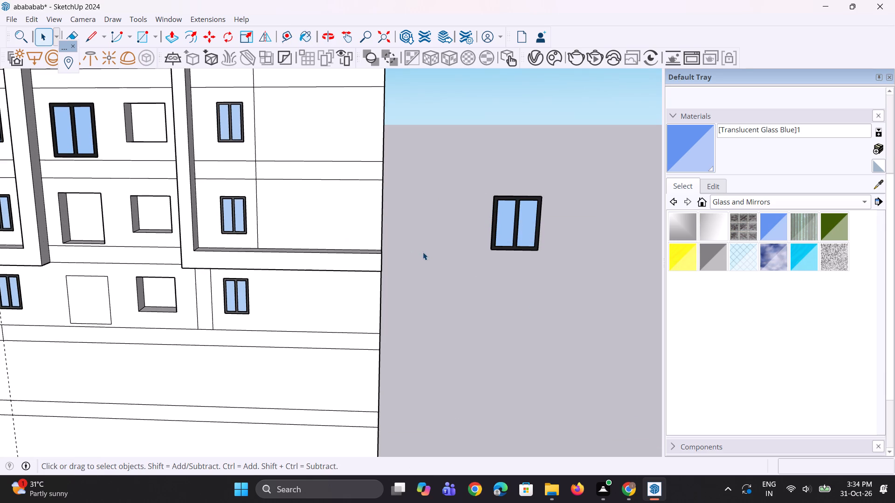
pyautogui.press('m')
pyautogui.scroll(1, 542, 257)
pyautogui.click(538, 248)
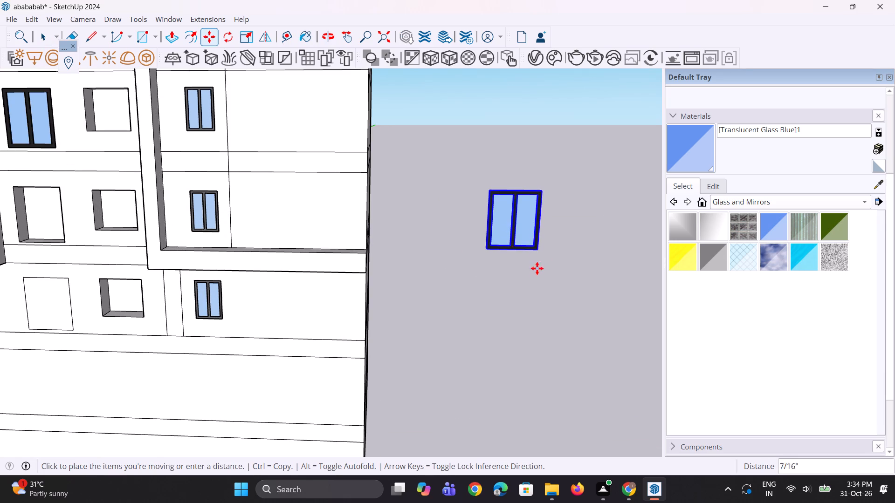
pyautogui.scroll(-5, 537, 268)
pyautogui.click(225, 253)
pyautogui.press('space')
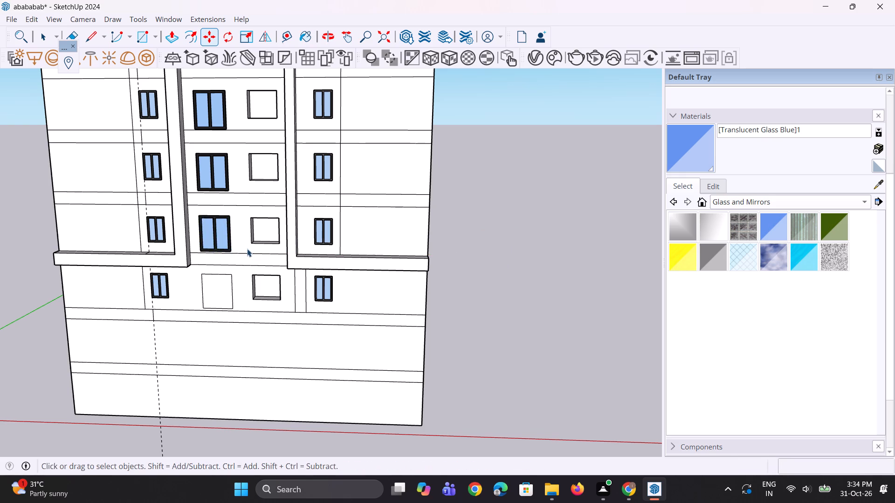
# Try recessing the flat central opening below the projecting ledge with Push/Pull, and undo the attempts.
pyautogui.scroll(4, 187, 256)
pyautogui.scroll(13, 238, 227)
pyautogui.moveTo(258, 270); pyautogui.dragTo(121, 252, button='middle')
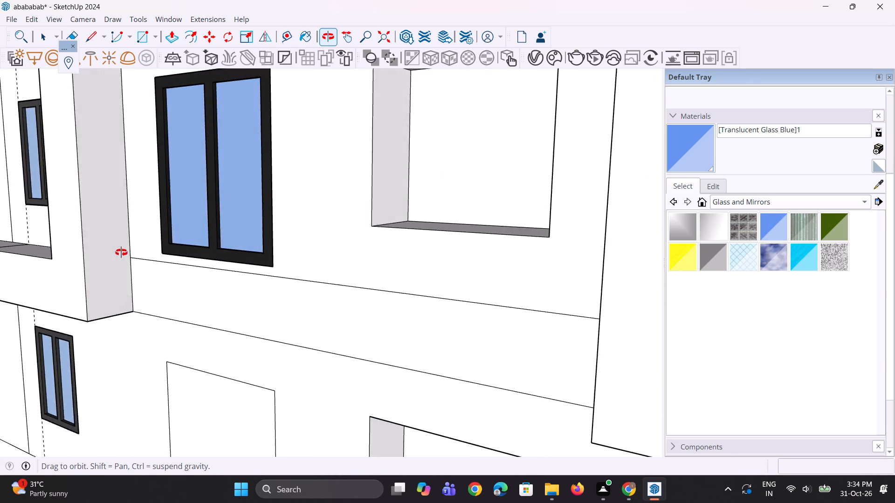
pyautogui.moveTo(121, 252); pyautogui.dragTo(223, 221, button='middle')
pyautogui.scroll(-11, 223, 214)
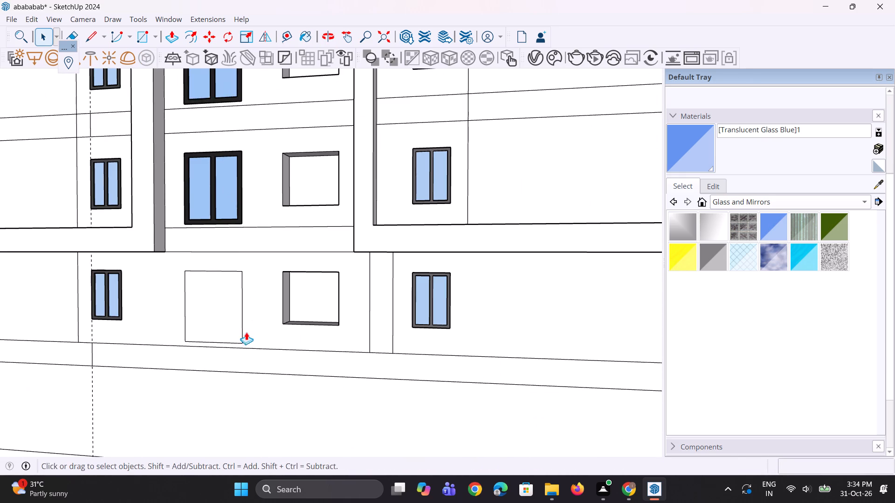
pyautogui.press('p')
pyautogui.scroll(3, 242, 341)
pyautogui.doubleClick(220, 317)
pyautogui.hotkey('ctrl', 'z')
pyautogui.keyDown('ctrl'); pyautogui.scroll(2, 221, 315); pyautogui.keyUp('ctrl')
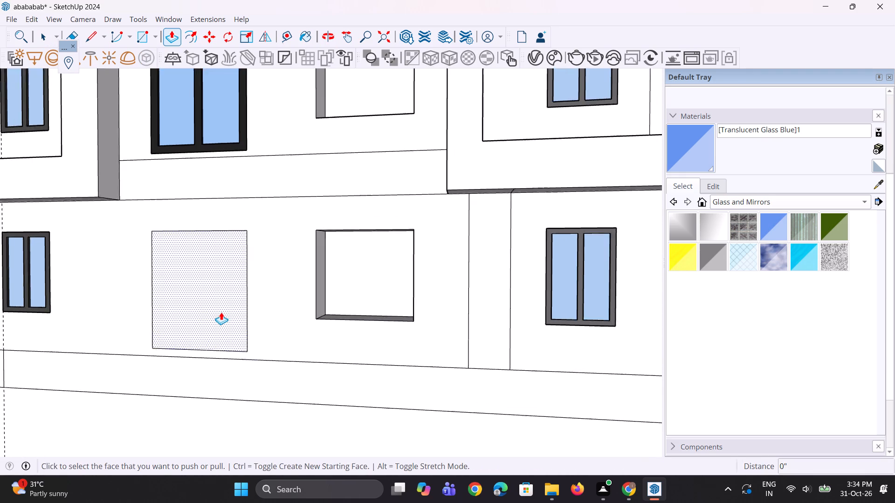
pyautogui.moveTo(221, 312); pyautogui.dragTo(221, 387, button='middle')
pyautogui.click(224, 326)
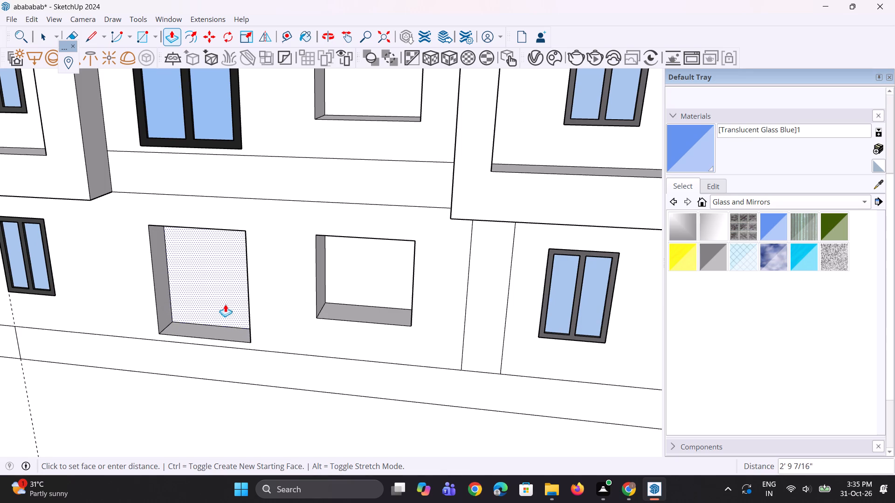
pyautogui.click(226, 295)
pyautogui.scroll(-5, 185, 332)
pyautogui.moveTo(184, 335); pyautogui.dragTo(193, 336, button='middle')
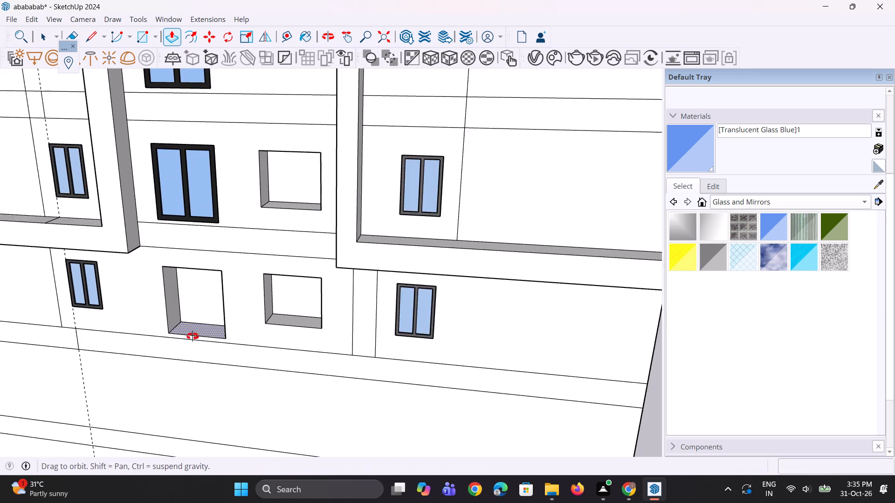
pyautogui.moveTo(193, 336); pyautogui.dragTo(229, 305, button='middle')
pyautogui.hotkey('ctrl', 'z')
# Copy the flat rectangular face of the central opening below the ledge into the empty space beside the building.
pyautogui.keyDown('ctrl'); pyautogui.scroll(-8, 229, 304); pyautogui.keyUp('ctrl')
pyautogui.press('space')
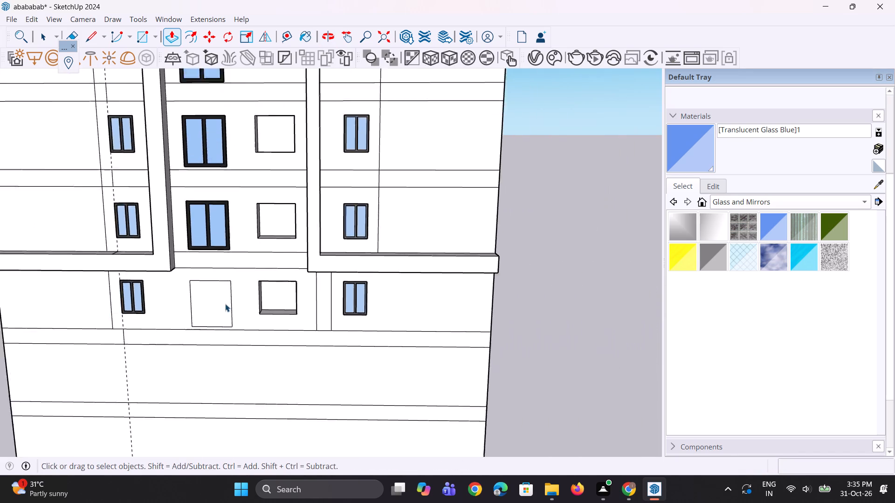
pyautogui.keyDown('ctrl'); pyautogui.scroll(-1, 225, 304); pyautogui.keyUp('ctrl')
pyautogui.click(224, 304)
pyautogui.scroll(-4, 223, 340)
pyautogui.press('m')
pyautogui.scroll(4, 223, 340)
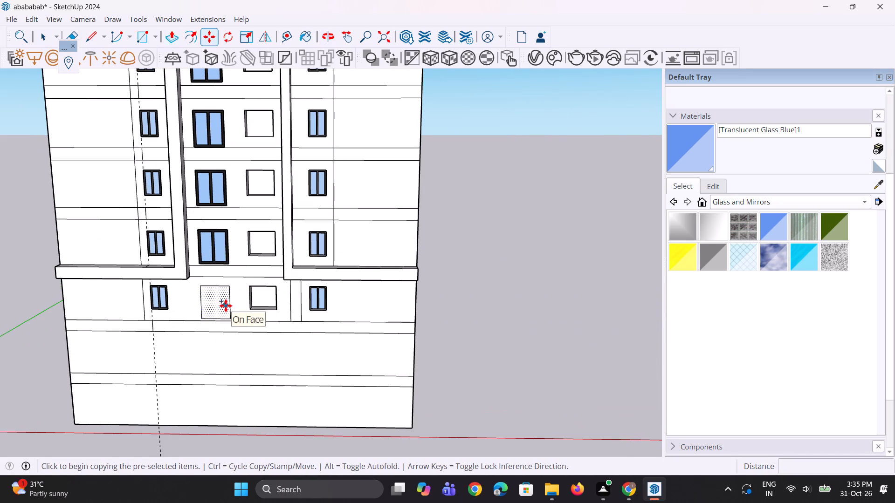
pyautogui.click(226, 306)
pyautogui.click(592, 305)
pyautogui.press('space')
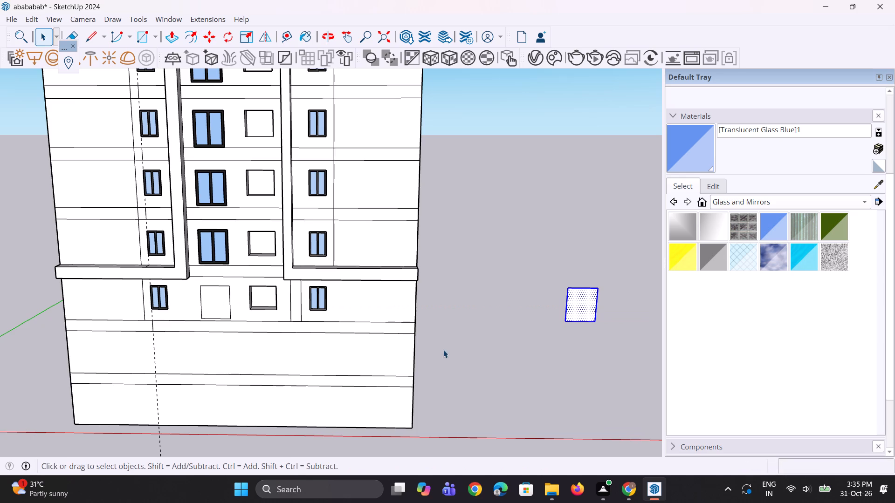
# Push the original central opening face below the ledge inward to recess it into the facade.
pyautogui.scroll(3, 388, 371)
pyautogui.press('p')
pyautogui.scroll(2, 322, 360)
pyautogui.press('space')
pyautogui.press('space')
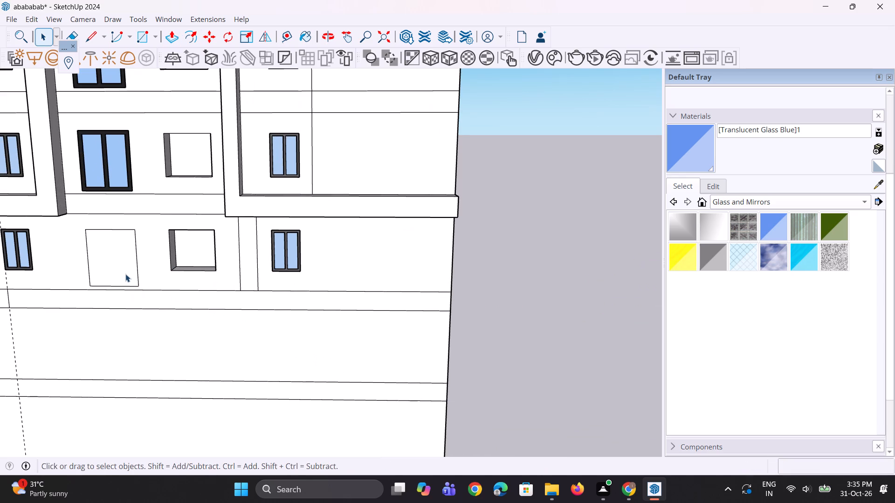
pyautogui.click(125, 274)
pyautogui.scroll(3, 125, 274)
pyautogui.press('p')
pyautogui.click(124, 273)
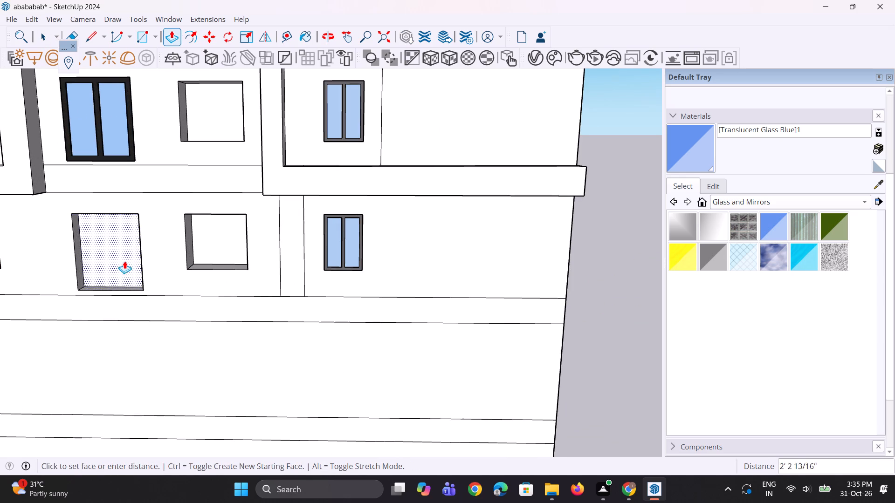
pyautogui.click(122, 241)
# Extrude the copied rectangular face beside the building by 3".
pyautogui.scroll(-9, 89, 350)
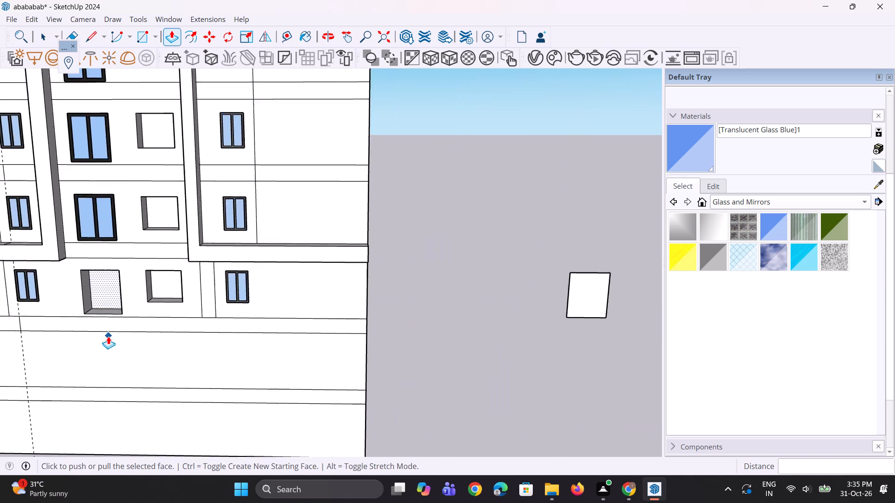
pyautogui.scroll(-2, 108, 336)
pyautogui.scroll(1, 152, 328)
pyautogui.moveTo(154, 327); pyautogui.dragTo(175, 292, button='middle')
pyautogui.press('space')
pyautogui.press('space')
pyautogui.scroll(3, 564, 358)
pyautogui.scroll(1, 488, 326)
pyautogui.press('p')
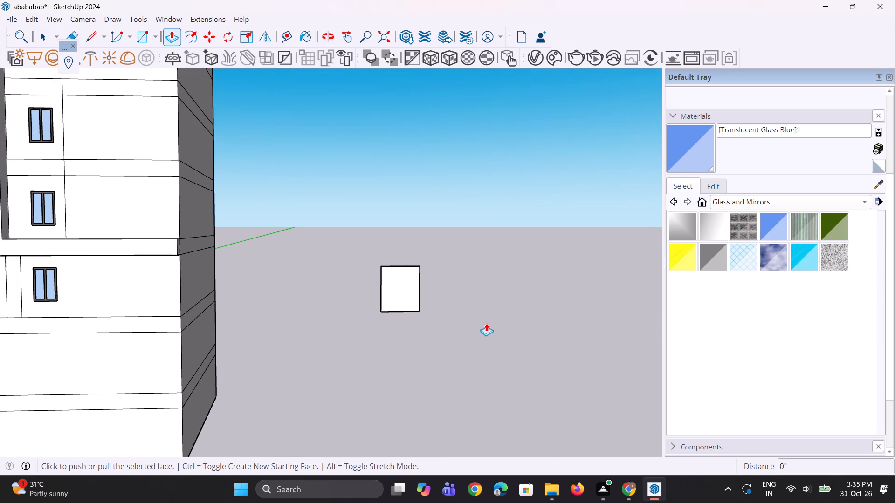
pyautogui.click(398, 280)
pyautogui.press('space')
pyautogui.press('space')
pyautogui.click(399, 285)
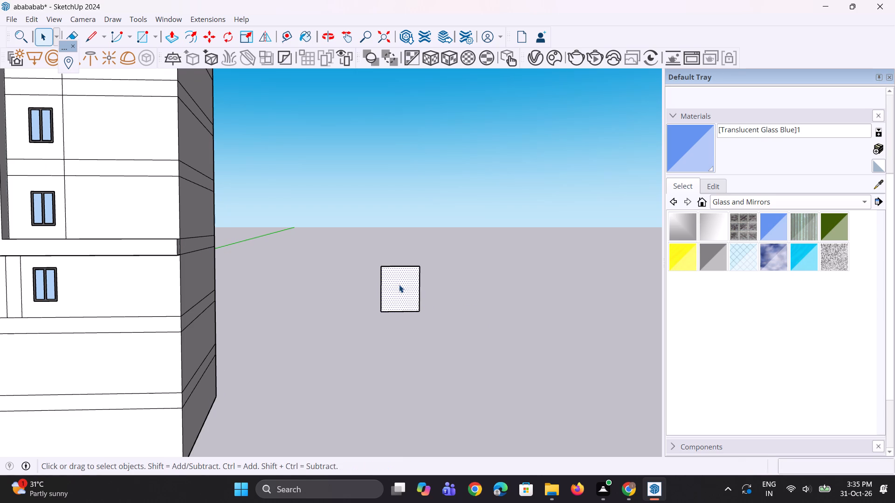
pyautogui.scroll(3, 399, 285)
pyautogui.press('p')
pyautogui.click(399, 284)
pyautogui.press('3')
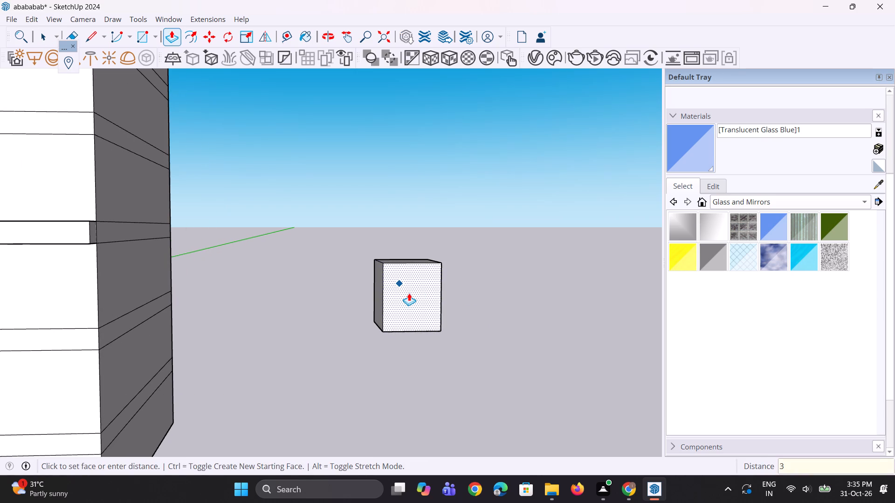
pyautogui.hotkey('shift', '"')
pyautogui.press('Return')
# Offset the panel's front outline inward by the previously used distance to form the window frame border.
pyautogui.scroll(5, 409, 292)
pyautogui.press('space')
pyautogui.click(407, 287)
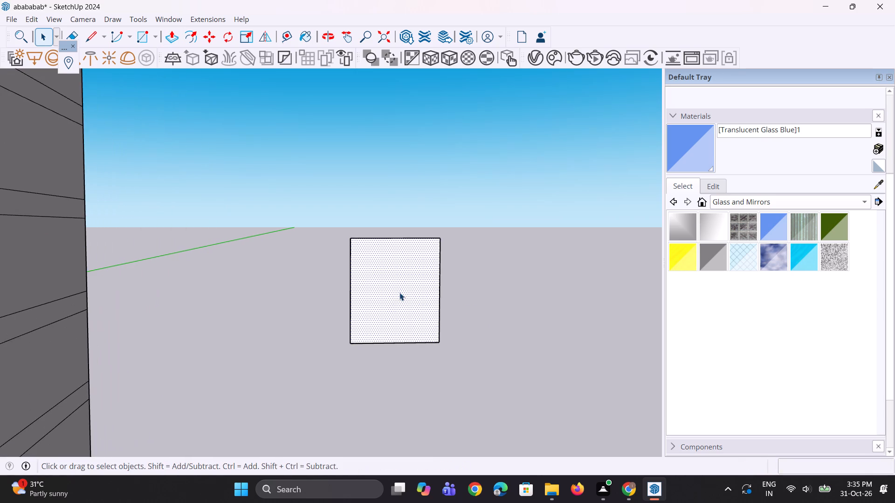
pyautogui.scroll(3, 390, 298)
pyautogui.press('f')
pyautogui.doubleClick(344, 280)
pyautogui.press('space')
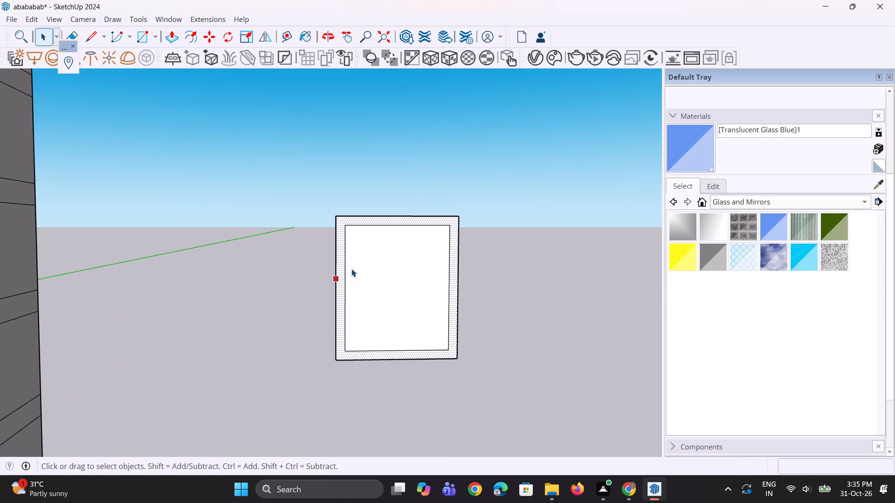
pyautogui.press('space')
# Draw two short lines, about 7 7/8" long, from the inner rectangle's left corners to the panel's left outer edge.
pyautogui.scroll(2, 381, 191)
pyautogui.press('l')
pyautogui.scroll(3, 357, 215)
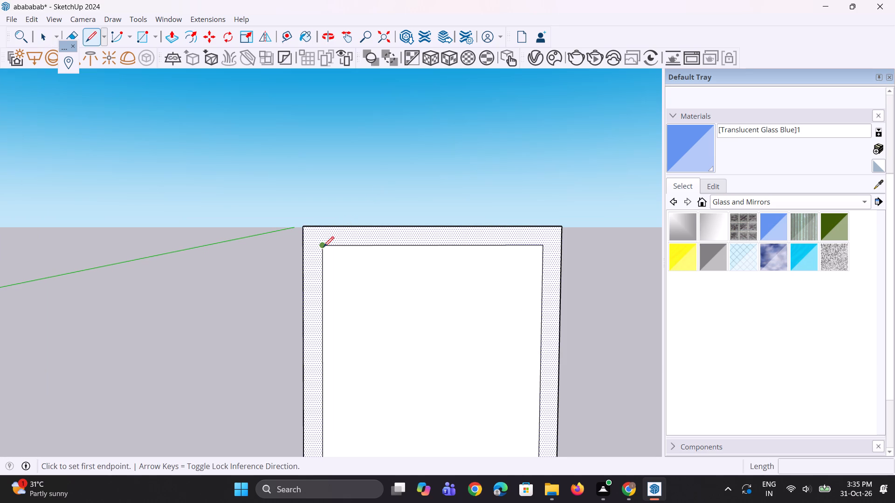
pyautogui.click(324, 247)
pyautogui.click(307, 251)
pyautogui.scroll(-9, 312, 245)
pyautogui.scroll(4, 315, 321)
pyautogui.scroll(3, 326, 369)
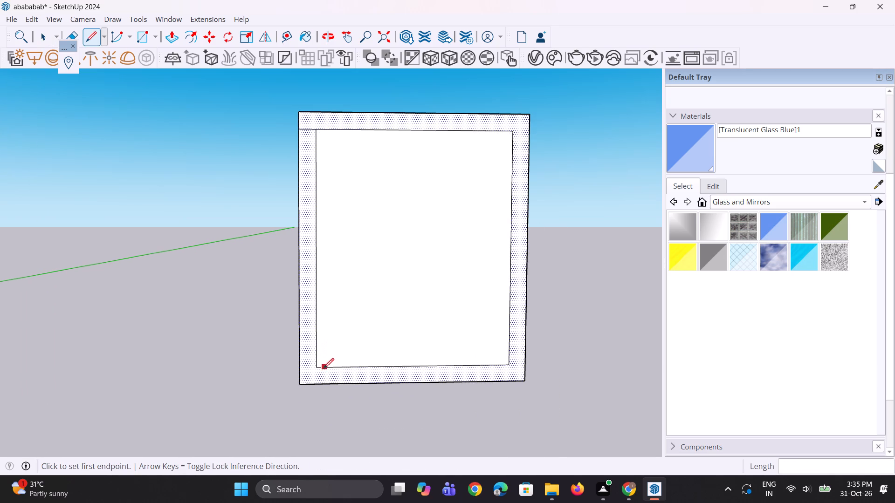
pyautogui.click(320, 364)
pyautogui.click(301, 368)
pyautogui.press('space')
# Copy the left frame strip onto the right frame side and divide the spacing by 2 to add a central mullion.
pyautogui.click(303, 360)
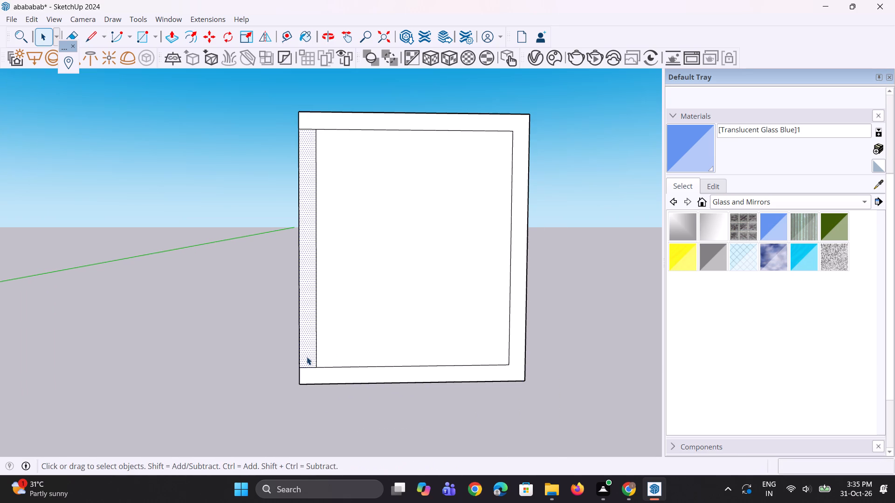
pyautogui.press('m')
pyautogui.scroll(3, 304, 367)
pyautogui.click(304, 367)
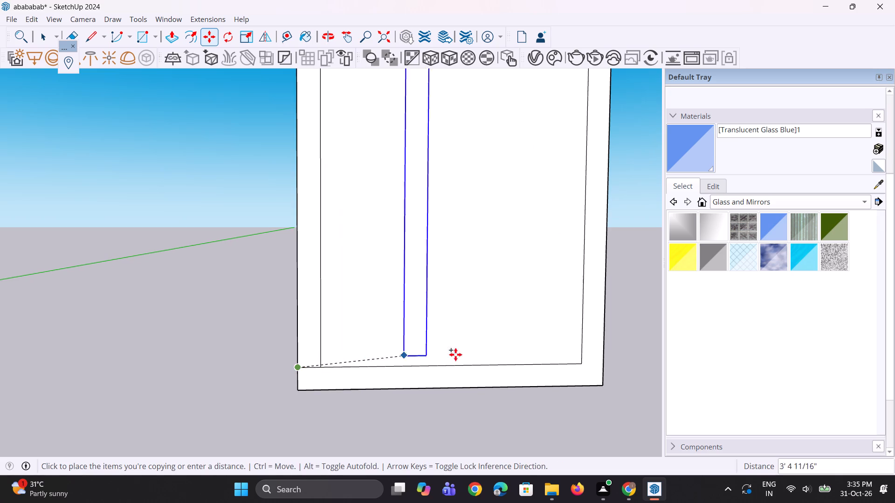
pyautogui.click(580, 363)
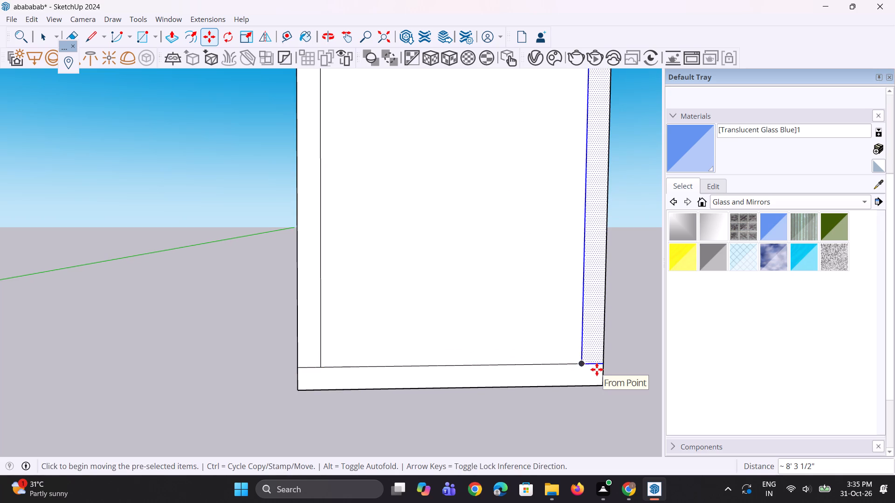
pyautogui.write('/2')
pyautogui.press('Return')
pyautogui.press('space')
pyautogui.press('space')
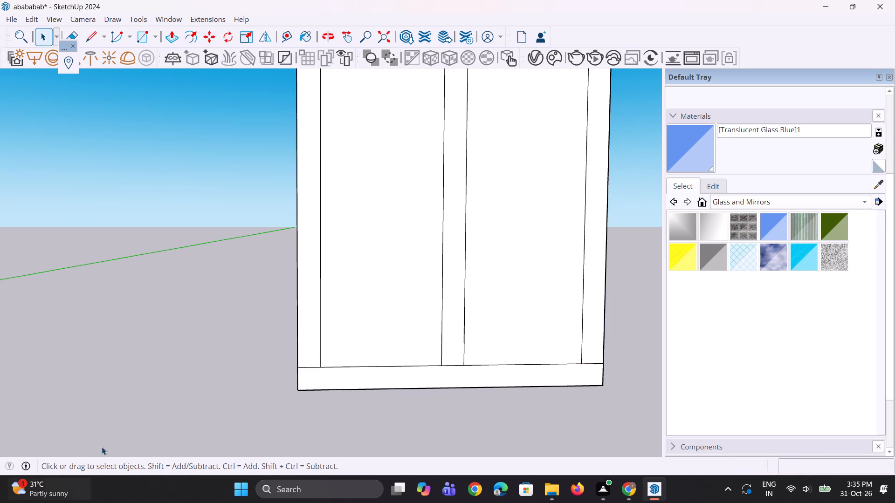
# Erase the short dividing lines at the top and bottom of the side strips and mullion to merge the frame face.
pyautogui.scroll(2, 385, 401)
pyautogui.press('e')
pyautogui.click(235, 339)
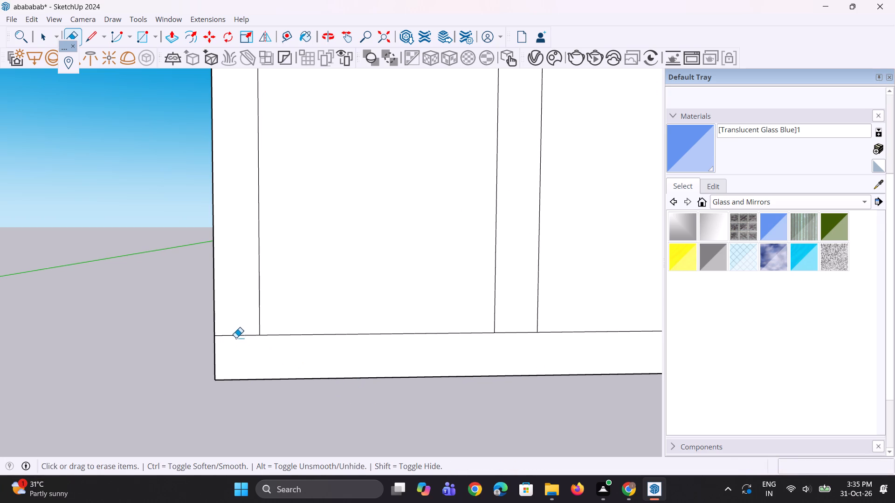
pyautogui.click(236, 337)
pyautogui.moveTo(508, 328); pyautogui.dragTo(510, 334)
pyautogui.scroll(-6, 472, 364)
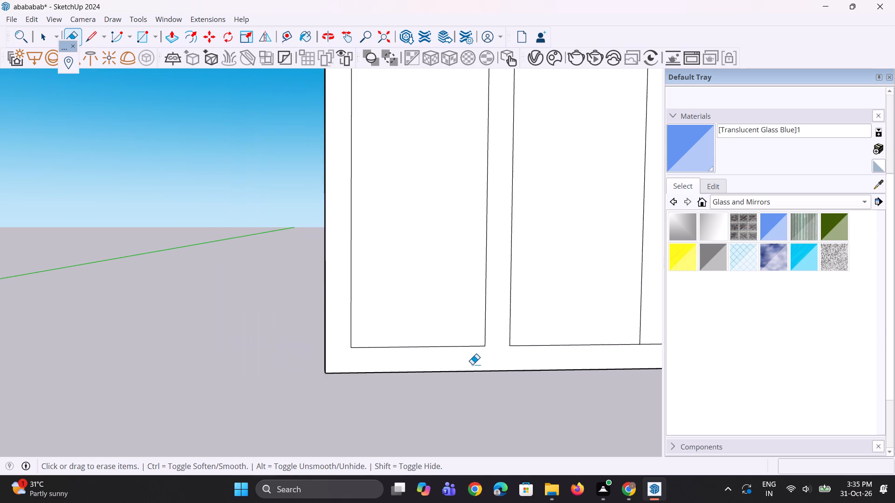
pyautogui.scroll(-6, 472, 364)
pyautogui.scroll(4, 614, 352)
pyautogui.scroll(3, 519, 362)
pyautogui.click(528, 349)
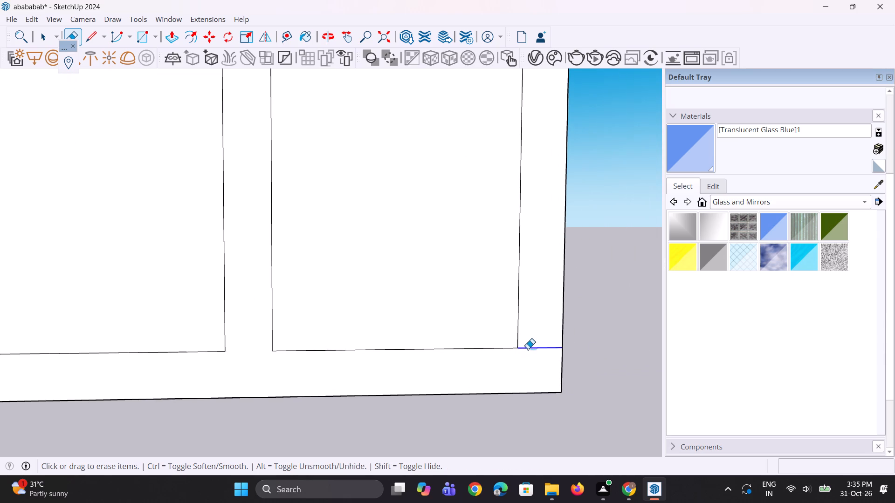
pyautogui.scroll(-12, 528, 349)
pyautogui.scroll(5, 549, 111)
pyautogui.click(526, 143)
pyautogui.moveTo(318, 135); pyautogui.dragTo(319, 144)
pyautogui.click(103, 141)
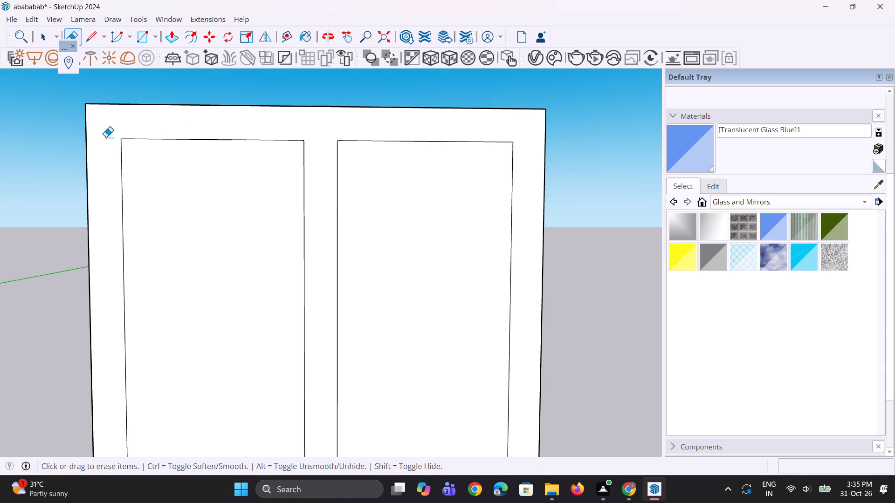
# Extrude the merged window frame face outward by 3" around the two panes.
pyautogui.press('p')
pyautogui.scroll(3, 193, 115)
pyautogui.click(286, 125)
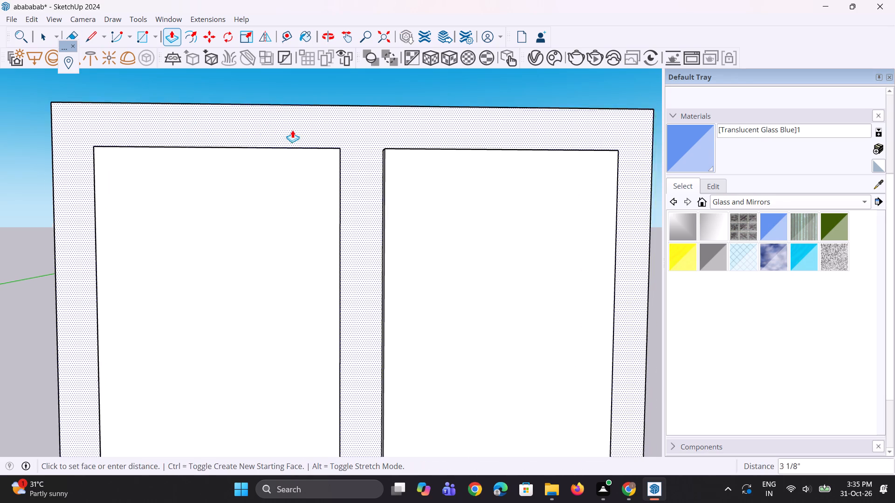
pyautogui.scroll(-4, 371, 144)
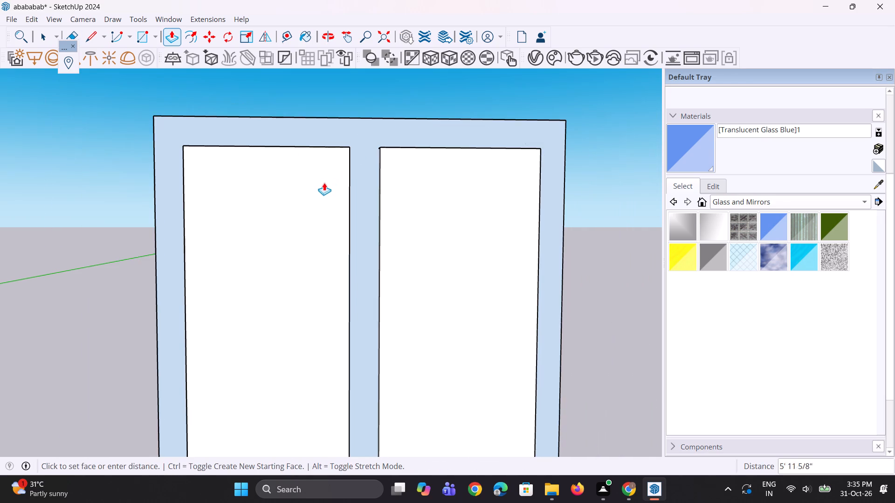
pyautogui.scroll(-3, 230, 184)
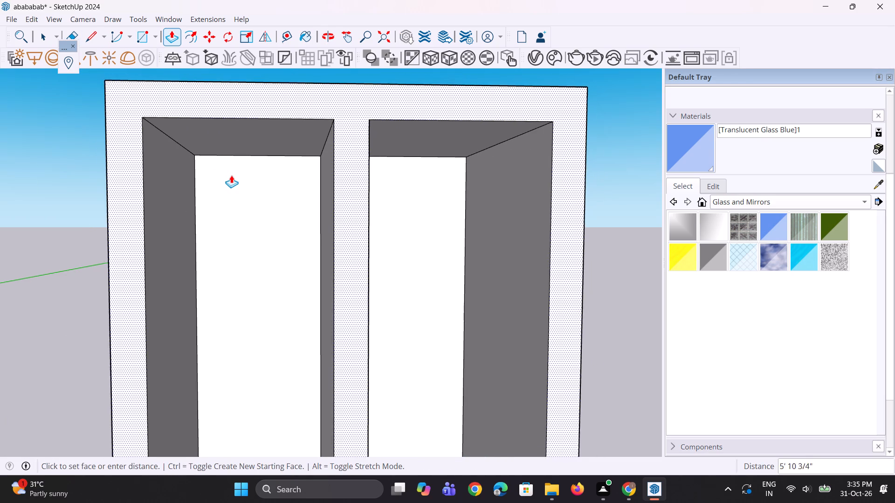
pyautogui.press('3')
pyautogui.hotkey('shift', '"')
pyautogui.press('Return')
pyautogui.scroll(-4, 234, 163)
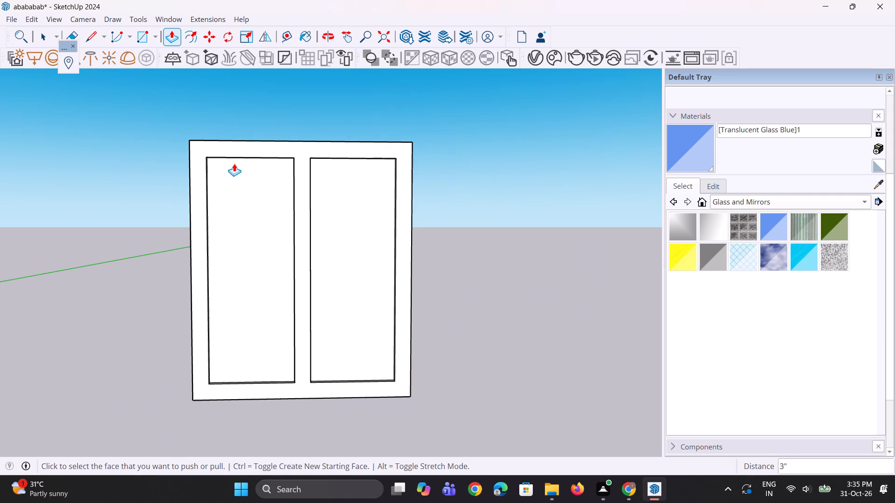
pyautogui.press('space')
pyautogui.press('space')
# Paint both window panes with Translucent Glass Blue.
pyautogui.click(703, 150)
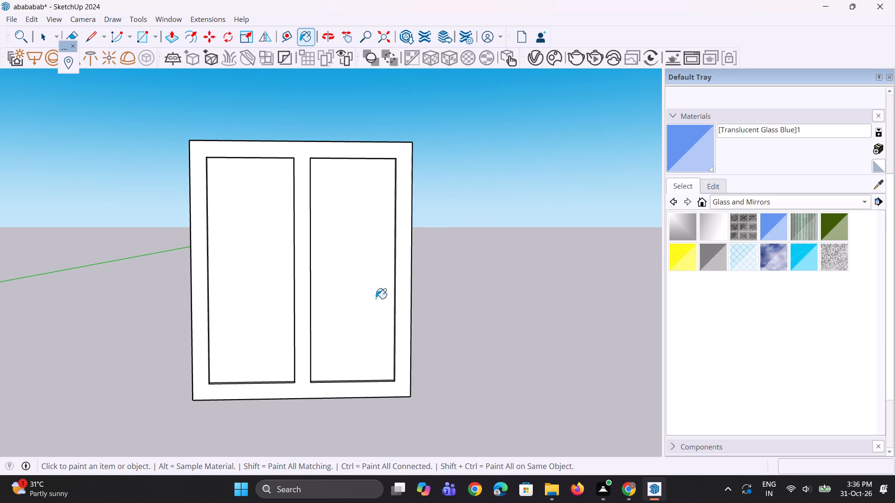
pyautogui.click(375, 299)
pyautogui.click(269, 330)
pyautogui.press('space')
pyautogui.press('space')
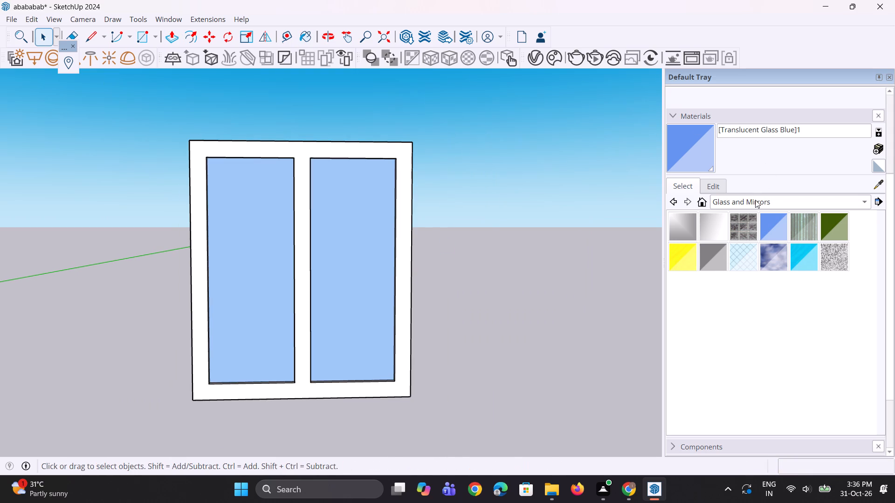
# Paint the front face of the window frame with Color M08 from the Colors collection.
pyautogui.click(755, 200)
pyautogui.click(742, 181)
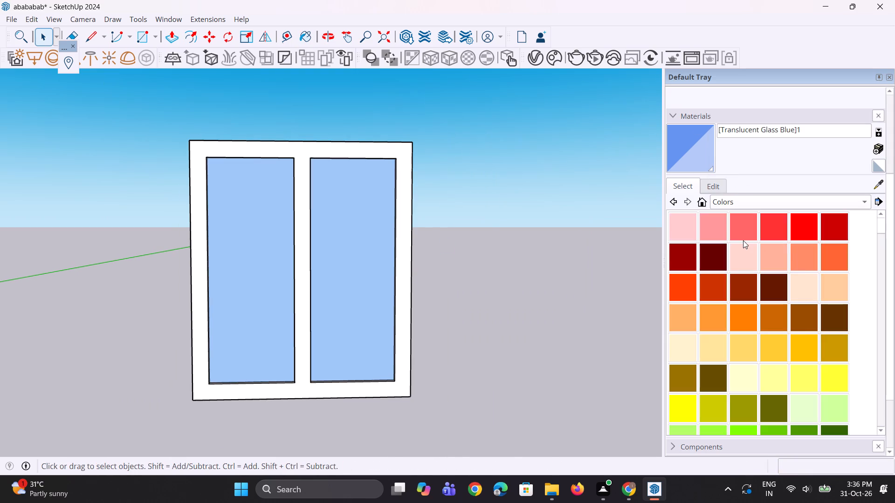
pyautogui.scroll(-18, 743, 242)
pyautogui.click(743, 235)
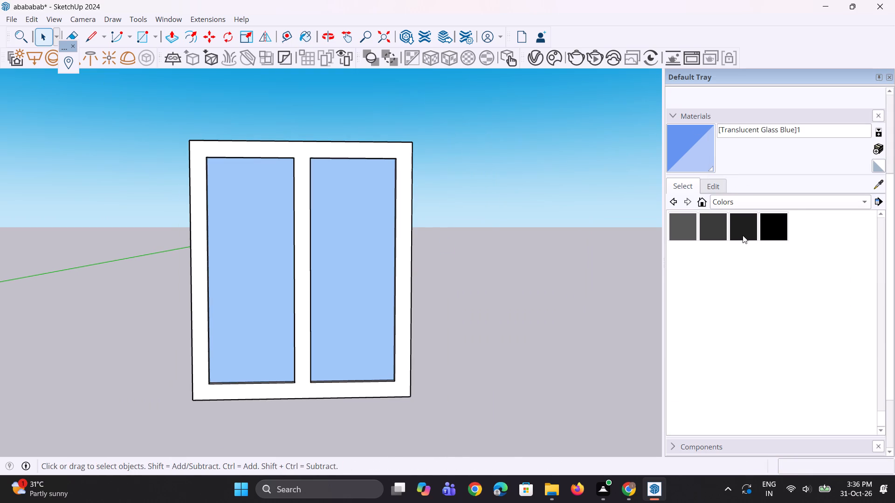
pyautogui.scroll(2, 202, 488)
pyautogui.scroll(6, 300, 373)
pyautogui.click(299, 382)
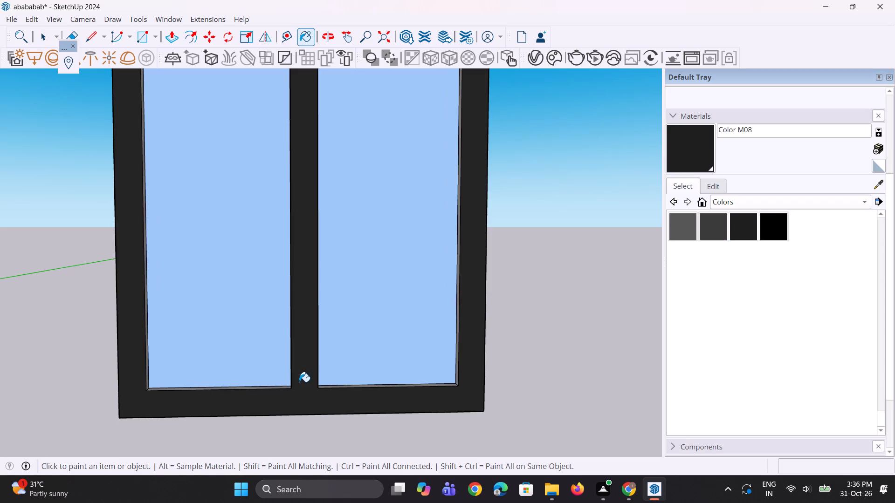
# Paint the bottom and side inner edges of the frame around both panes with Color M08.
pyautogui.moveTo(308, 388); pyautogui.dragTo(367, 459, button='middle')
pyautogui.scroll(8, 396, 362)
pyautogui.click(405, 365)
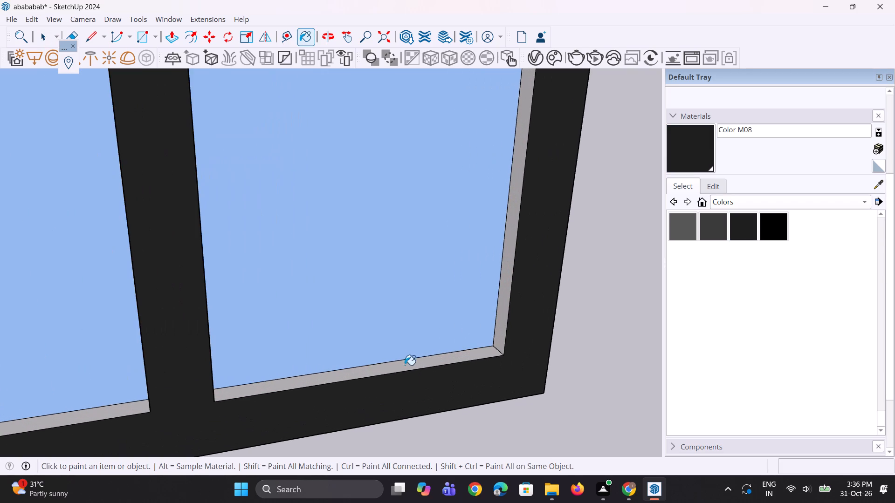
pyautogui.scroll(1, 519, 319)
pyautogui.click(504, 319)
pyautogui.scroll(-6, 493, 340)
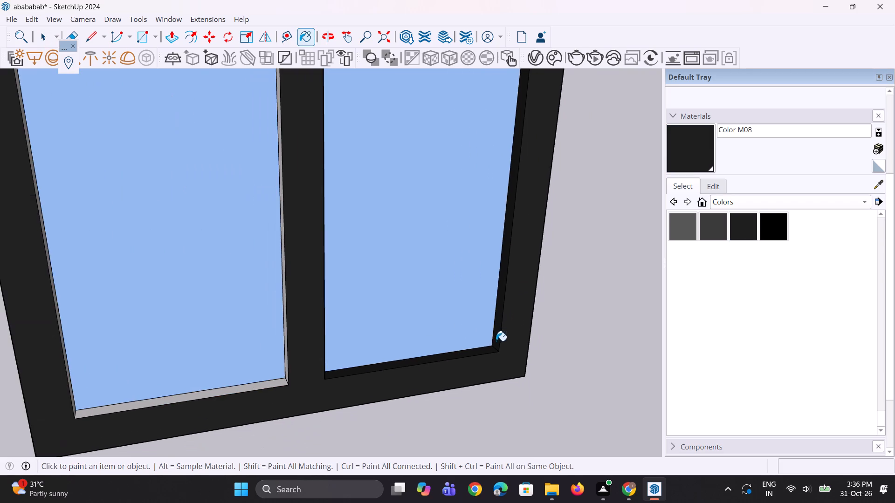
pyautogui.scroll(3, 304, 378)
pyautogui.click(259, 382)
pyautogui.moveTo(270, 367); pyautogui.dragTo(303, 352, button='middle')
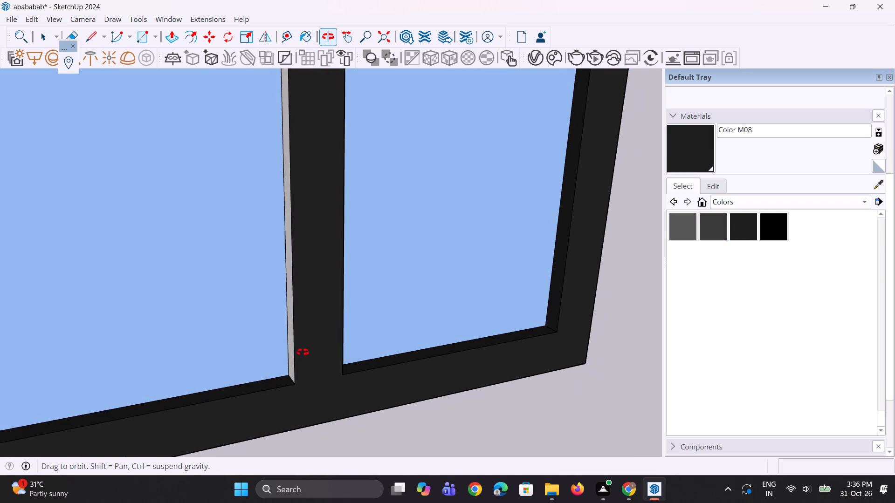
pyautogui.moveTo(303, 352); pyautogui.dragTo(304, 350, button='middle')
pyautogui.click(296, 348)
pyautogui.scroll(-5, 345, 419)
pyautogui.moveTo(342, 370); pyautogui.dragTo(195, 374, button='middle')
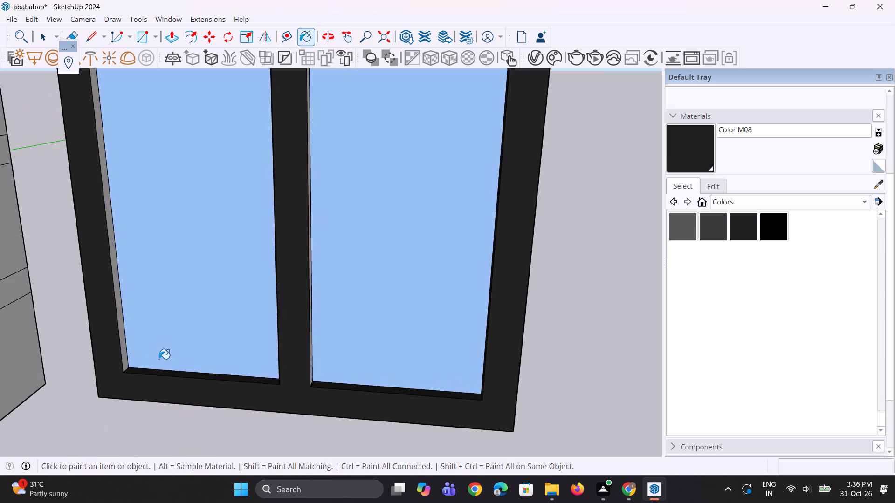
pyautogui.scroll(3, 141, 354)
pyautogui.click(117, 361)
pyautogui.scroll(-5, 329, 373)
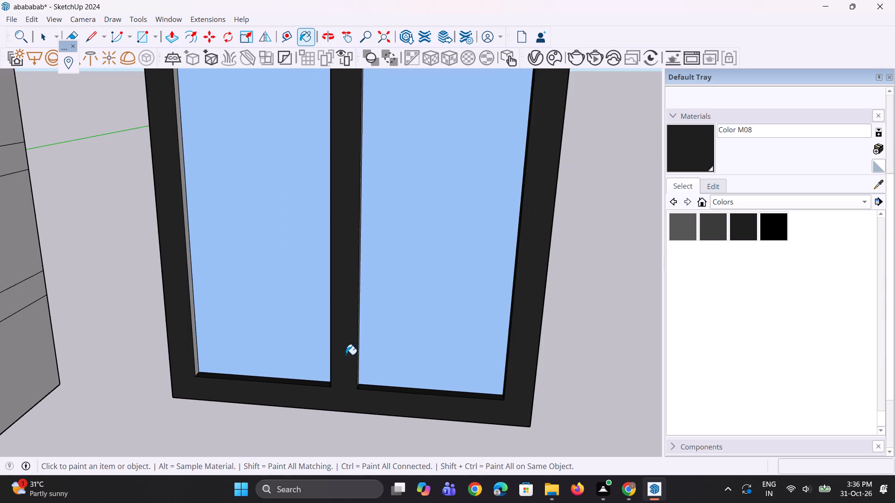
pyautogui.moveTo(346, 354); pyautogui.dragTo(300, 369, button='middle')
pyautogui.scroll(3, 346, 360)
pyautogui.click(351, 360)
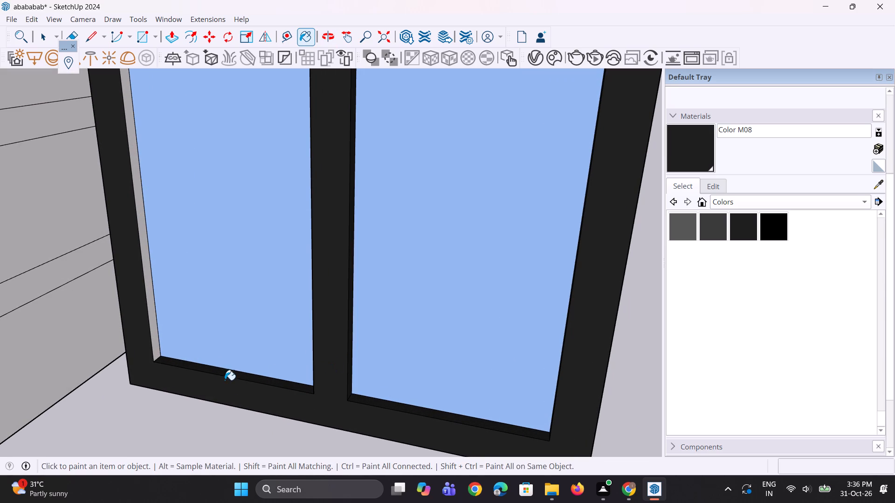
pyautogui.scroll(2, 157, 345)
pyautogui.click(157, 344)
pyautogui.scroll(-9, 282, 363)
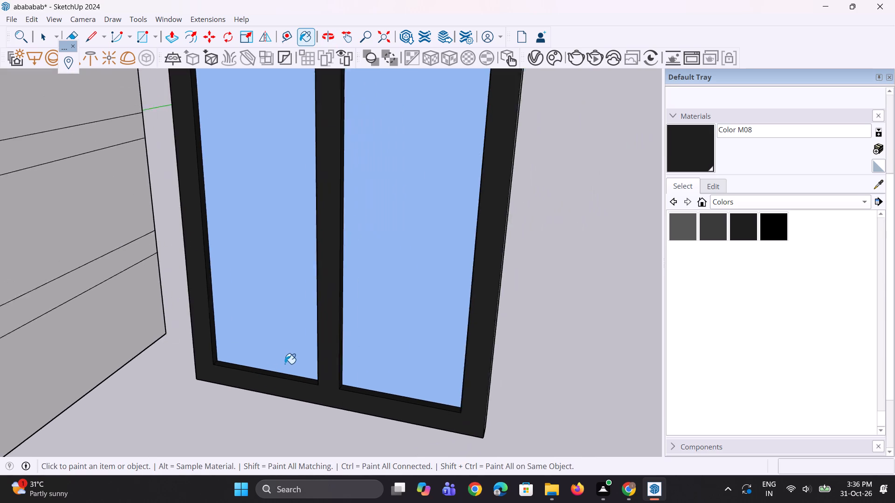
# Paint the top inner edges of the frame above both panes with Color M08.
pyautogui.scroll(-2, 285, 364)
pyautogui.moveTo(306, 340); pyautogui.dragTo(363, 146, button='middle')
pyautogui.scroll(8, 352, 165)
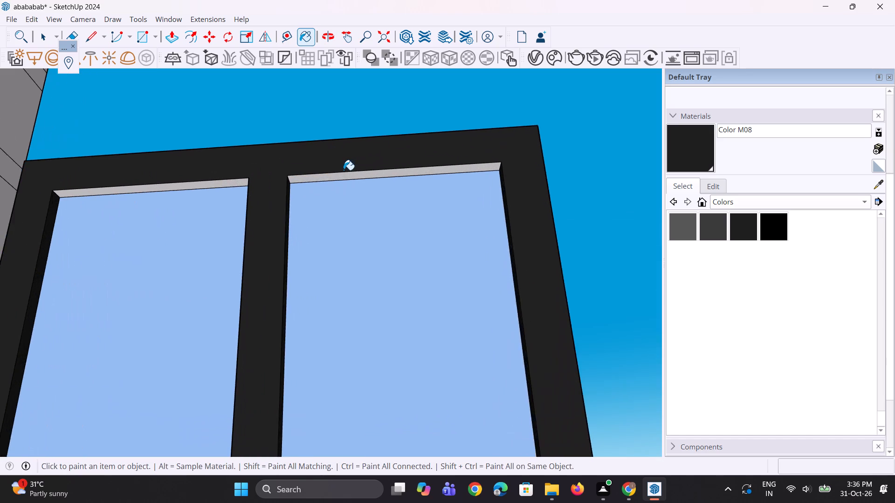
pyautogui.scroll(5, 344, 170)
pyautogui.click(339, 174)
pyautogui.click(196, 184)
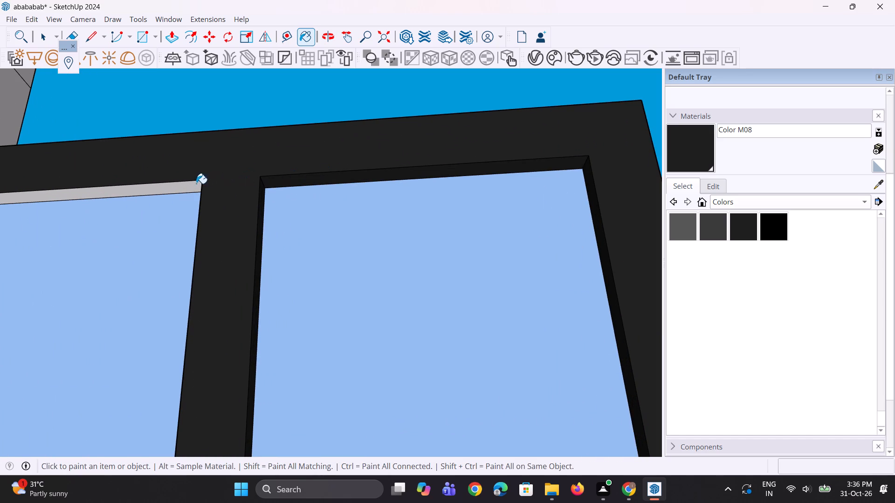
# Paint the frame's outer top, side and bottom faces with Color M08.
pyautogui.scroll(-11, 237, 165)
pyautogui.moveTo(315, 150); pyautogui.dragTo(81, 382, button='middle')
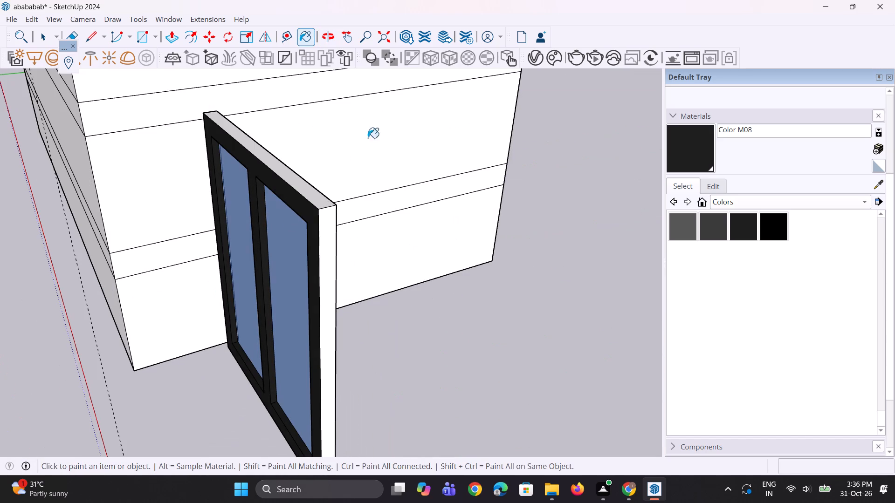
pyautogui.scroll(3, 278, 204)
pyautogui.click(306, 181)
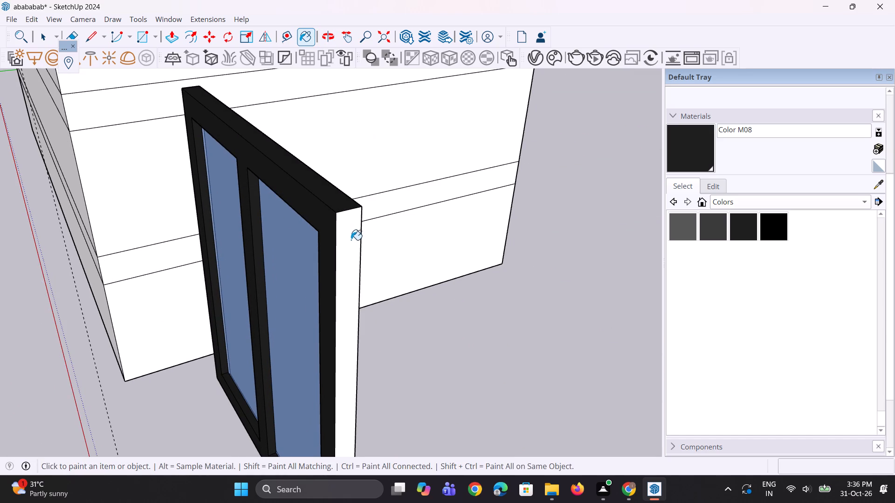
pyautogui.click(351, 240)
pyautogui.scroll(1, 333, 249)
pyautogui.moveTo(344, 251); pyautogui.dragTo(827, 218, button='middle')
pyautogui.click(122, 298)
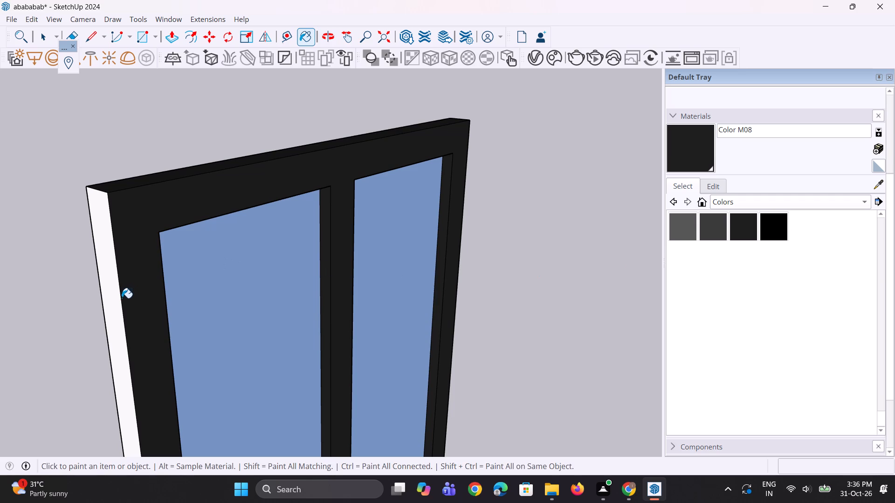
pyautogui.click(112, 309)
pyautogui.scroll(-13, 114, 245)
pyautogui.moveTo(158, 353); pyautogui.dragTo(185, 257, button='middle')
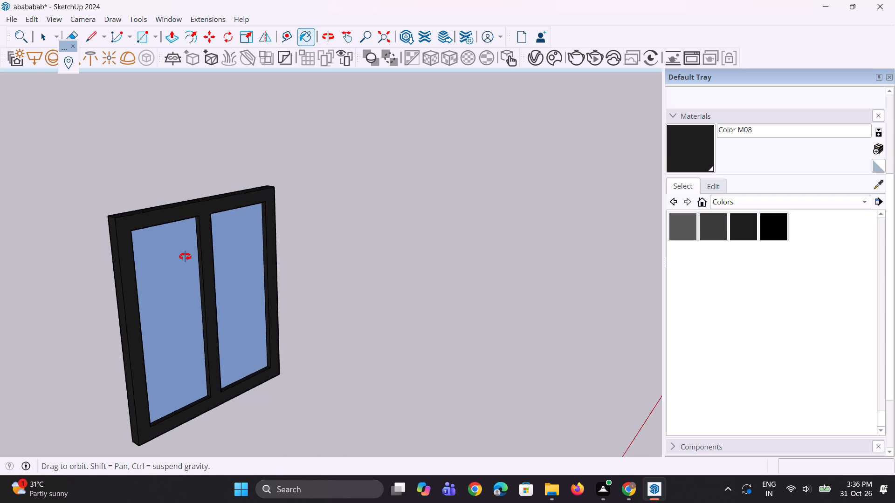
pyautogui.moveTo(185, 257); pyautogui.dragTo(225, 118, button='middle')
pyautogui.scroll(5, 165, 366)
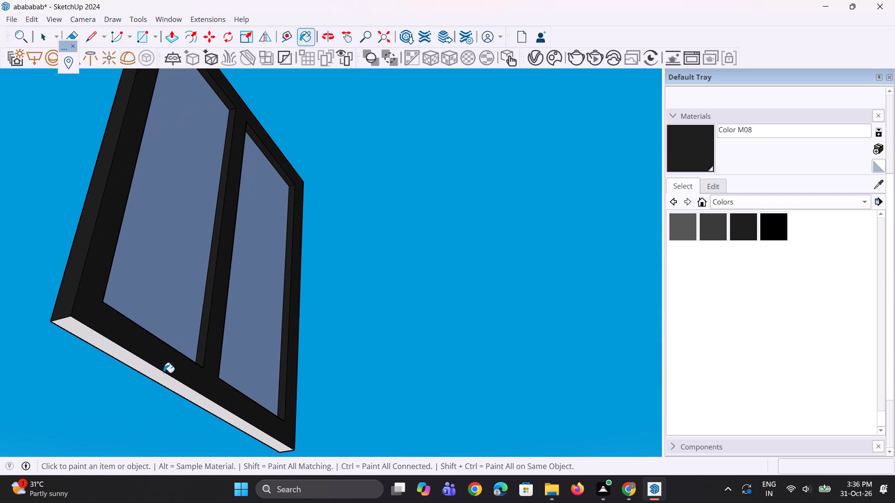
pyautogui.click(163, 380)
# Select the complete two-pane window and make it a group.
pyautogui.scroll(-12, 227, 350)
pyautogui.moveTo(236, 337); pyautogui.dragTo(197, 408, button='middle')
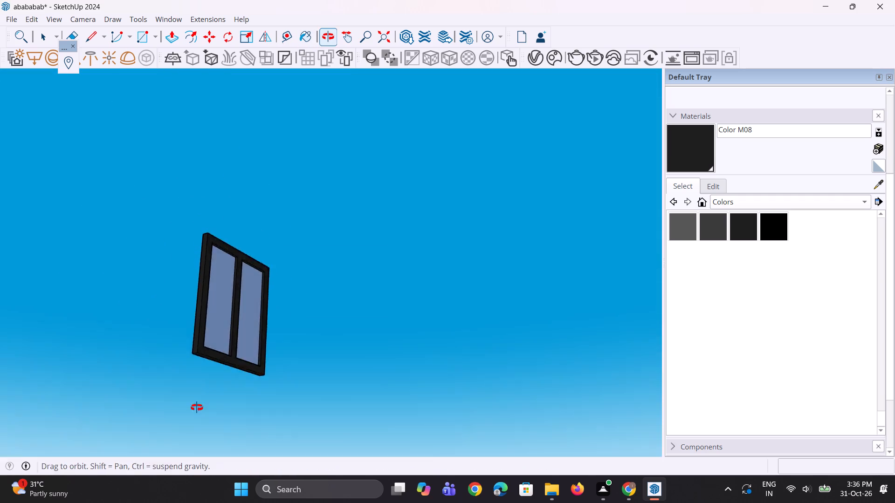
pyautogui.moveTo(197, 408); pyautogui.dragTo(196, 408, button='middle')
pyautogui.scroll(-7, 202, 393)
pyautogui.moveTo(220, 359); pyautogui.dragTo(181, 429, button='middle')
pyautogui.scroll(-6, 194, 385)
pyautogui.moveTo(209, 353); pyautogui.dragTo(160, 424, button='middle')
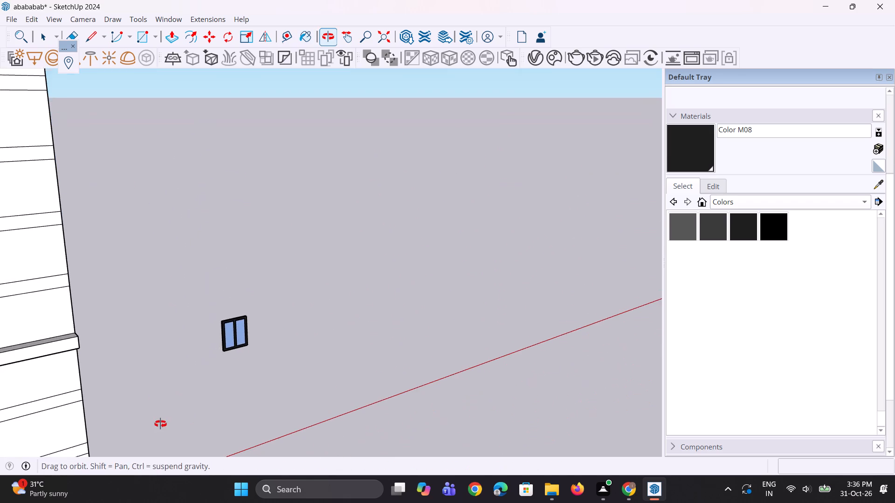
pyautogui.moveTo(160, 424); pyautogui.dragTo(160, 421, button='middle')
pyautogui.press('space')
pyautogui.press('space')
pyautogui.moveTo(185, 289); pyautogui.dragTo(315, 416)
pyautogui.scroll(5, 248, 335)
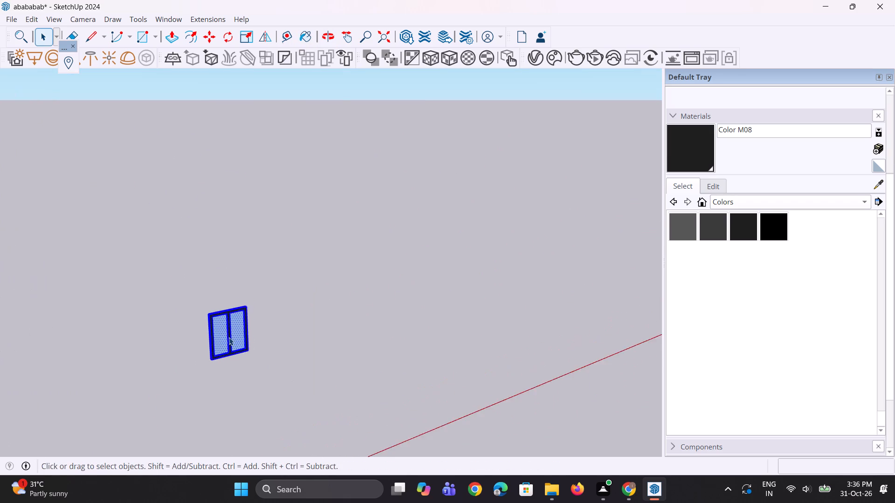
pyautogui.scroll(2, 229, 337)
pyautogui.rightClick(229, 336)
pyautogui.click(298, 213)
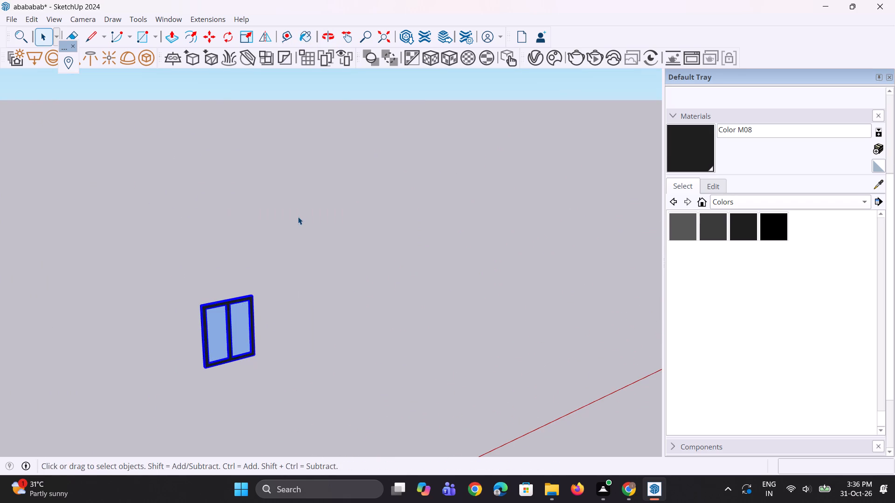
# Move the window group by its lower corner into the wide empty opening below the ledge.
pyautogui.click(309, 319)
pyautogui.scroll(-5, 307, 322)
pyautogui.press('m')
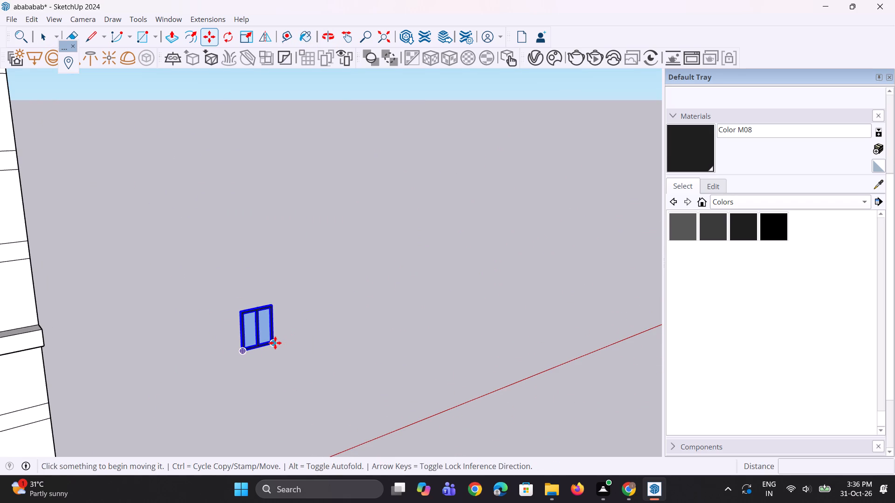
pyautogui.click(275, 343)
pyautogui.scroll(-11, 292, 340)
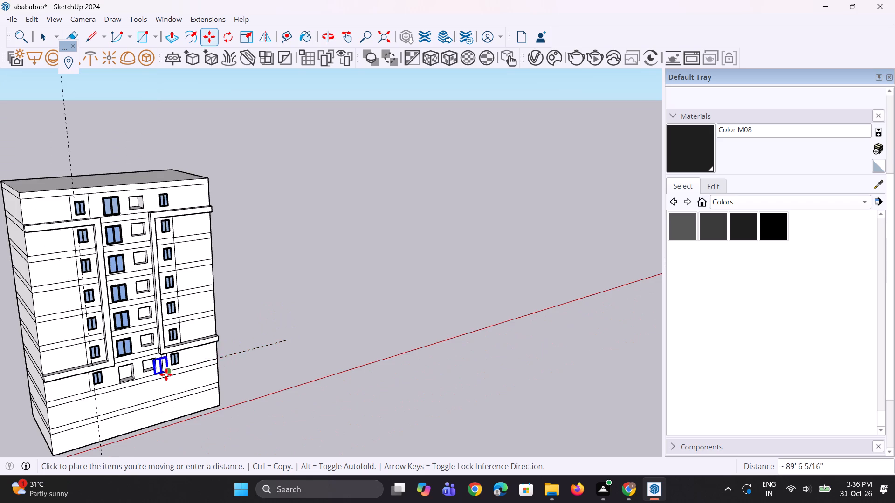
pyautogui.scroll(4, 166, 374)
pyautogui.scroll(2, 110, 378)
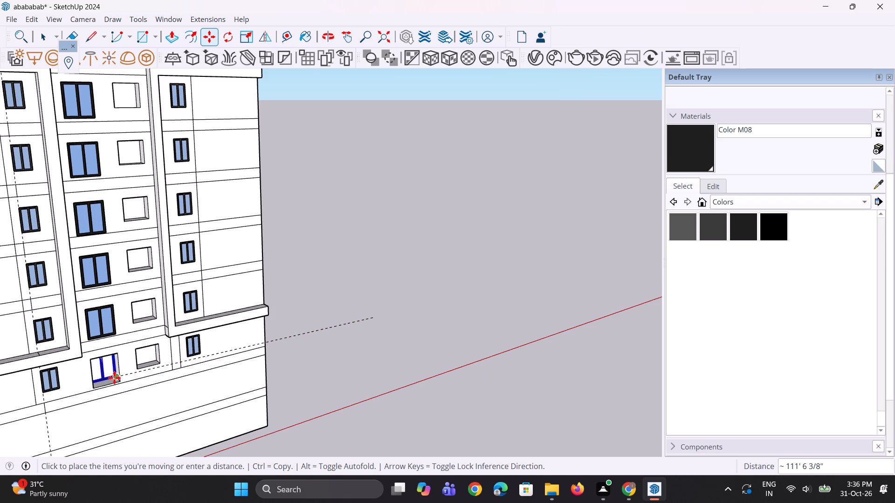
pyautogui.scroll(4, 117, 378)
pyautogui.click(117, 378)
pyautogui.press('space')
pyautogui.press('space')
pyautogui.click(426, 379)
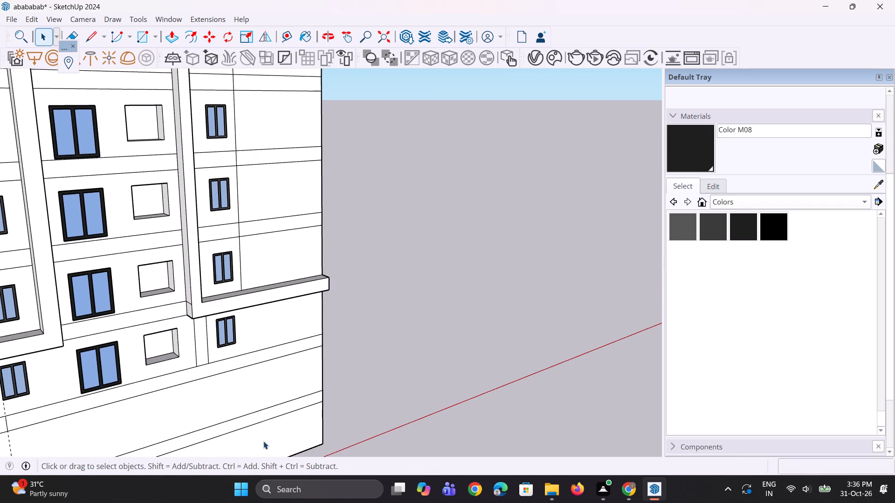
# Push the sill of the narrower opening, second above the lower ledge, down 2' 8 11/16" to make it taller.
pyautogui.scroll(-5, 261, 442)
pyautogui.moveTo(240, 364); pyautogui.dragTo(151, 276, button='middle')
pyautogui.scroll(5, 151, 276)
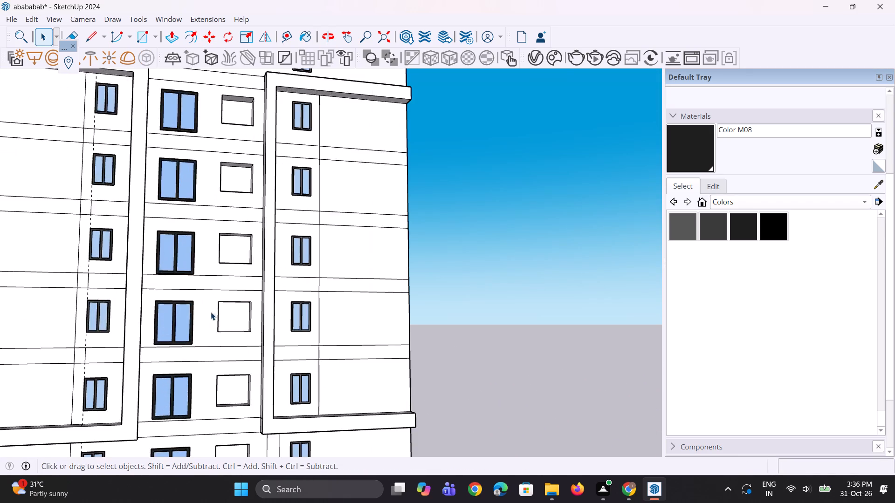
pyautogui.scroll(7, 217, 316)
pyautogui.scroll(2, 248, 342)
pyautogui.press('o')
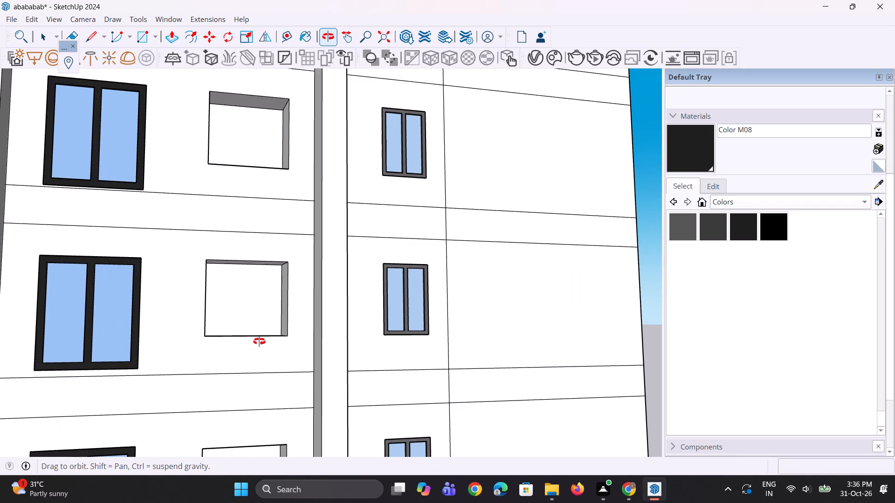
pyautogui.press('p')
pyautogui.moveTo(262, 318); pyautogui.dragTo(250, 401, button='middle')
pyautogui.scroll(1, 250, 345)
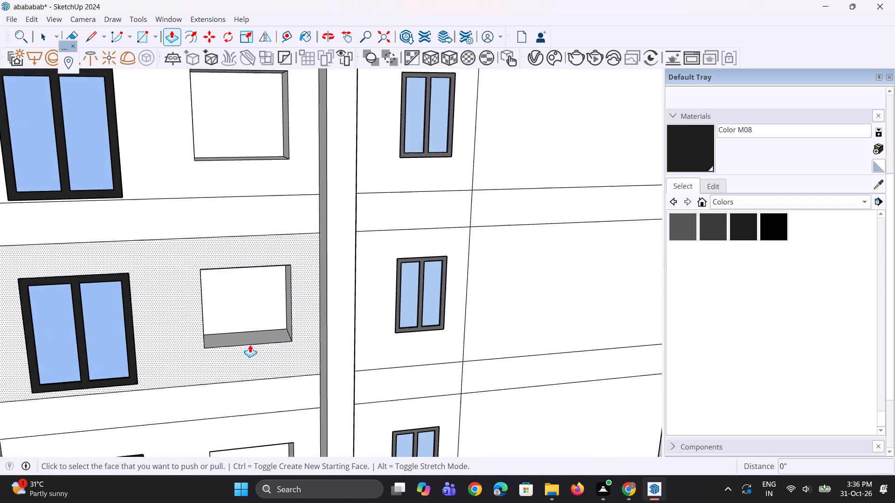
pyautogui.scroll(2, 250, 345)
pyautogui.click(250, 338)
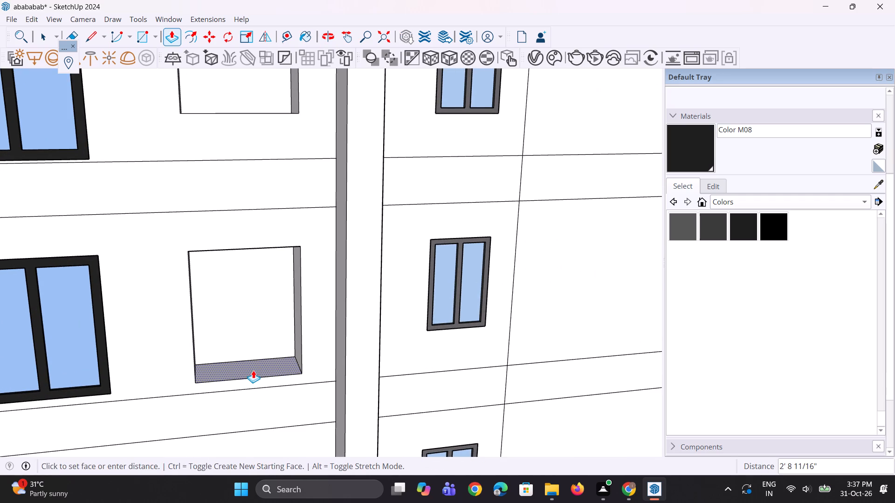
pyautogui.click(253, 370)
# Repeat the same 2' 8 11/16" sill push on the three narrower openings above it.
pyautogui.scroll(-5, 254, 379)
pyautogui.scroll(3, 246, 232)
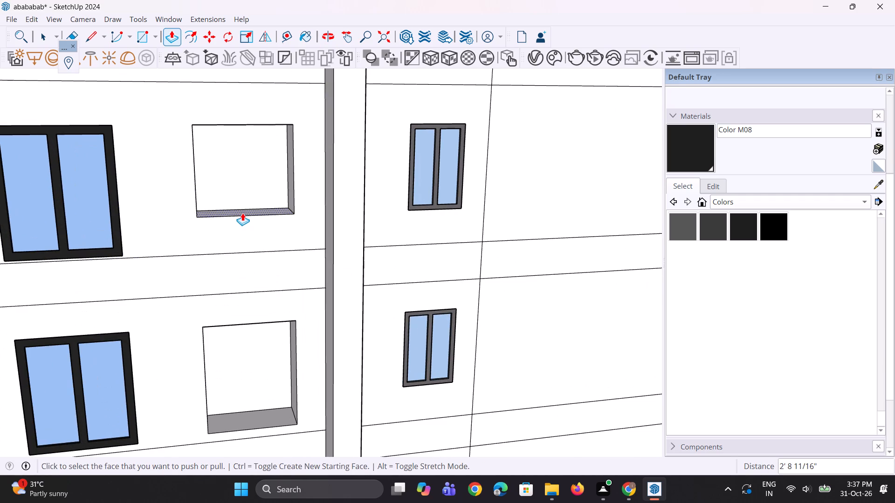
pyautogui.doubleClick(242, 213)
pyautogui.scroll(-11, 242, 318)
pyautogui.scroll(3, 258, 207)
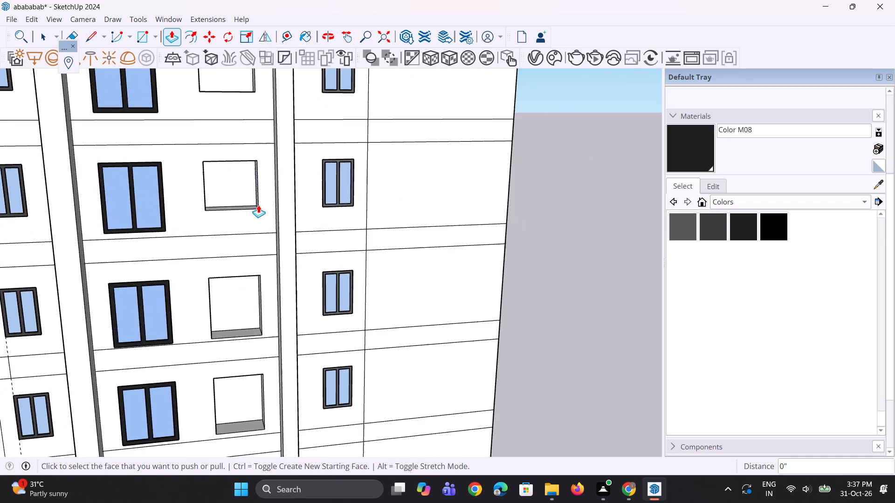
pyautogui.scroll(9, 258, 205)
pyautogui.doubleClick(237, 211)
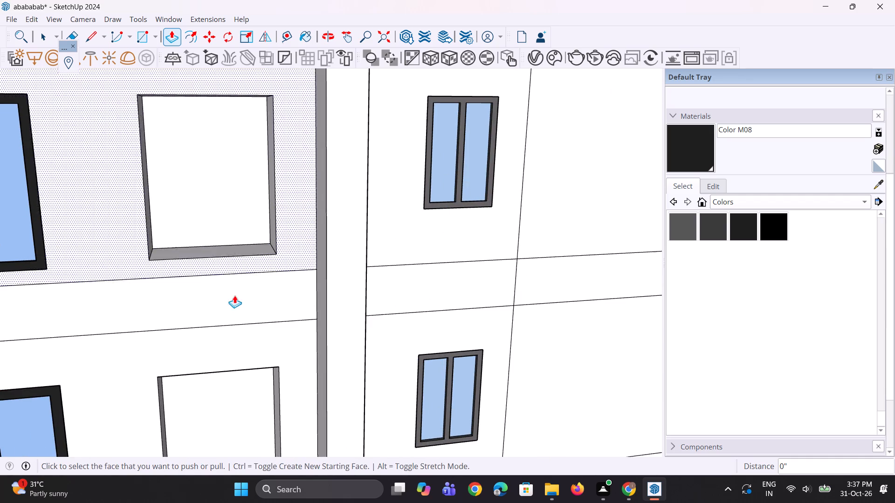
pyautogui.scroll(-10, 235, 299)
pyautogui.scroll(6, 234, 167)
pyautogui.moveTo(233, 163); pyautogui.dragTo(225, 231, button='middle')
pyautogui.doubleClick(224, 161)
# Repeat the same sill push on the narrower opening directly above the lower ledge.
pyautogui.moveTo(217, 233); pyautogui.dragTo(220, 177, button='middle')
pyautogui.scroll(1, 217, 233)
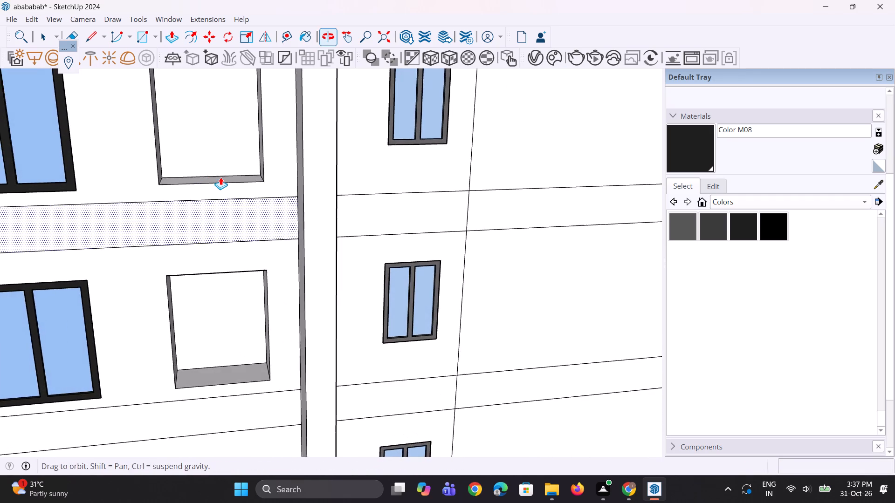
pyautogui.scroll(-16, 220, 177)
pyautogui.scroll(4, 224, 307)
pyautogui.scroll(4, 213, 378)
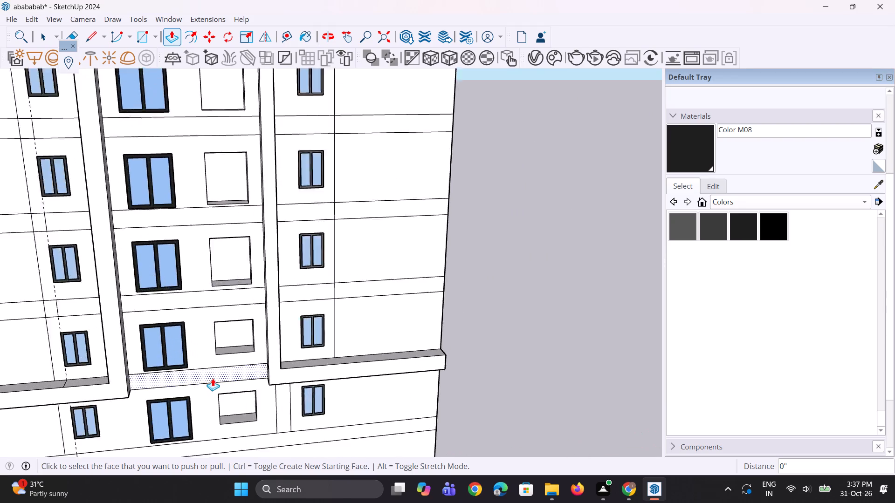
pyautogui.scroll(4, 213, 378)
pyautogui.doubleClick(242, 331)
pyautogui.scroll(-5, 242, 330)
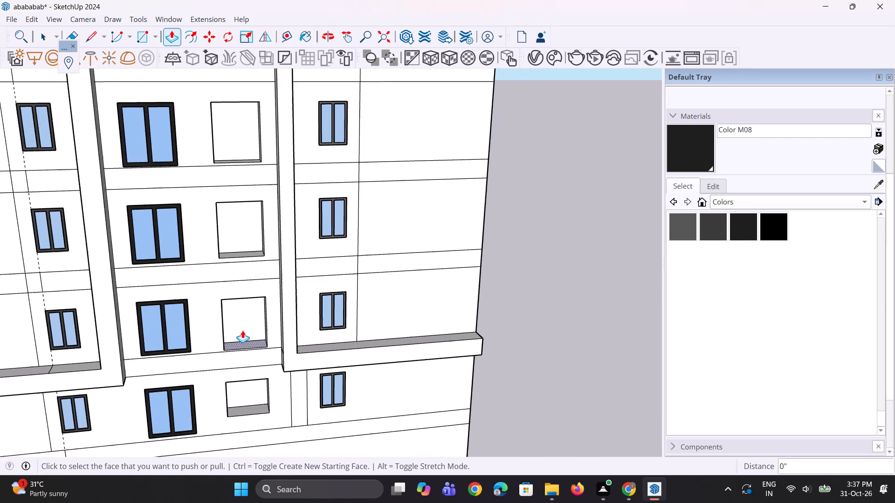
# Repeat the same 2' 8 11/16" sill push on the narrower opening below the ledge.
pyautogui.scroll(4, 250, 428)
pyautogui.doubleClick(253, 401)
pyautogui.scroll(-6, 252, 400)
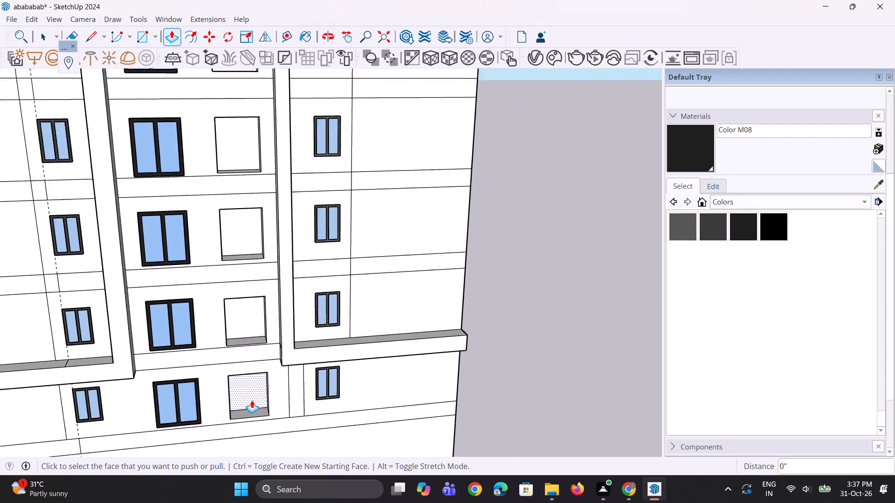
# Pull the back face of that opening out 3' 6 3/4", flush with the facade.
pyautogui.moveTo(251, 400); pyautogui.dragTo(246, 377, button='middle')
pyautogui.click(246, 389)
pyautogui.click(278, 387)
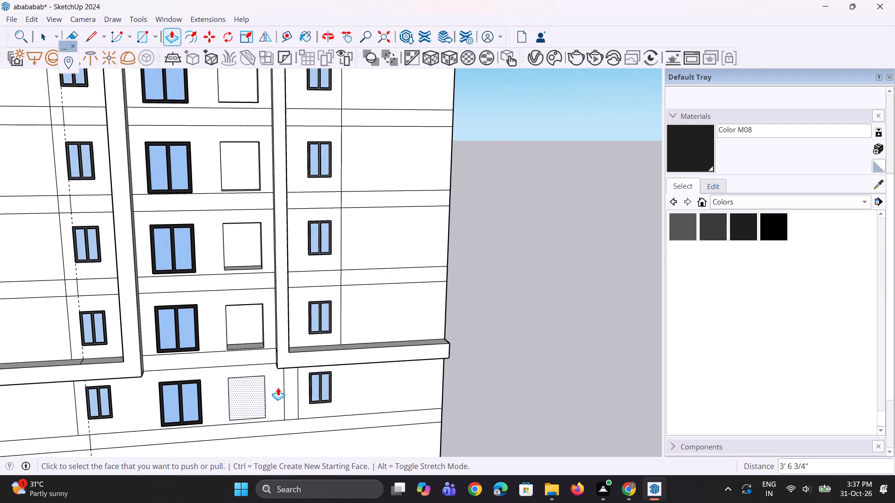
# Copy the flush opening face about 63' 4 3/4" sideways into the empty space beside the building.
pyautogui.scroll(4, 265, 405)
pyautogui.press('space')
pyautogui.click(252, 408)
pyautogui.scroll(-5, 233, 416)
pyautogui.press('m')
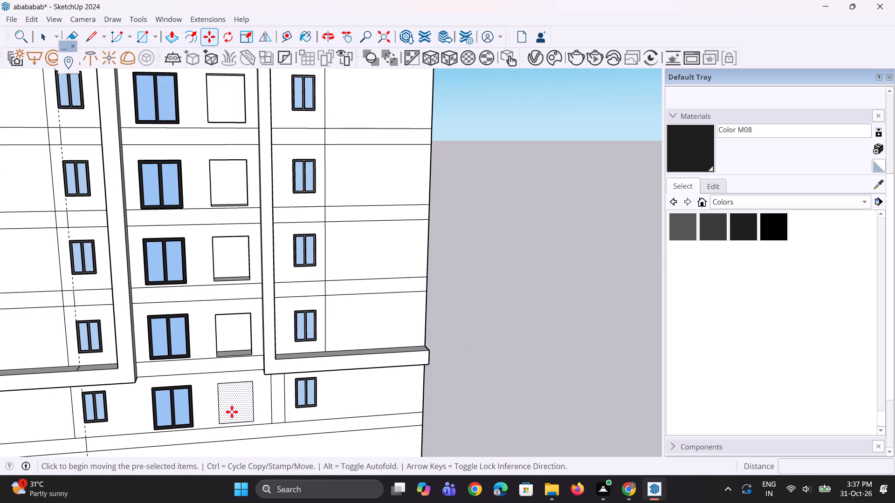
pyautogui.click(232, 411)
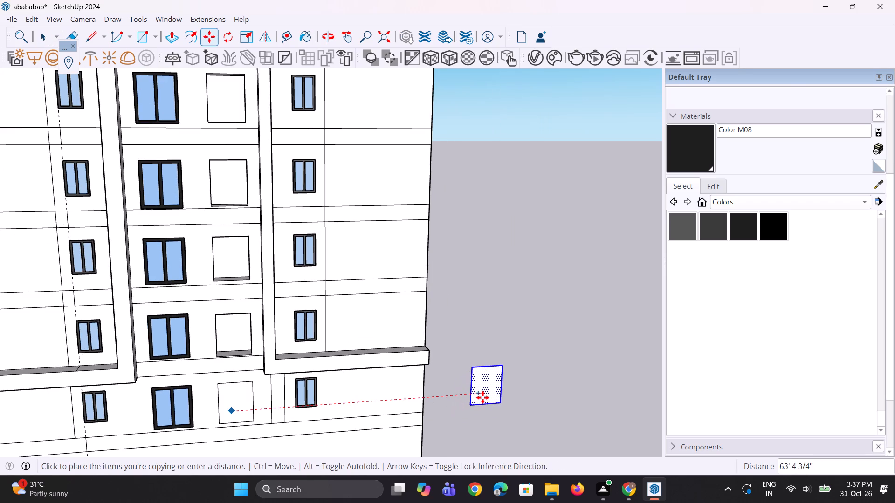
pyautogui.click(482, 397)
# Extrude the copied face 3" into a panel.
pyautogui.press('space')
pyautogui.scroll(2, 520, 397)
pyautogui.click(520, 397)
pyautogui.press('p')
pyautogui.scroll(2, 487, 396)
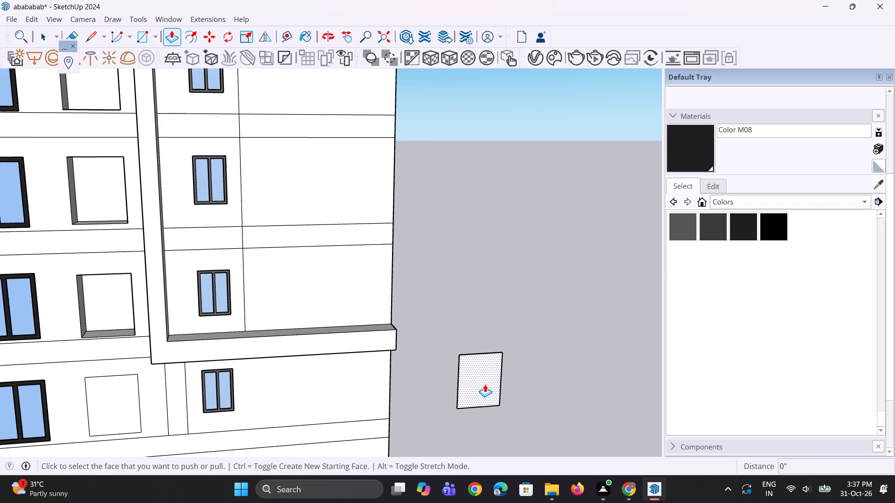
pyautogui.click(485, 384)
pyautogui.press('3')
pyautogui.hotkey('shift', '"')
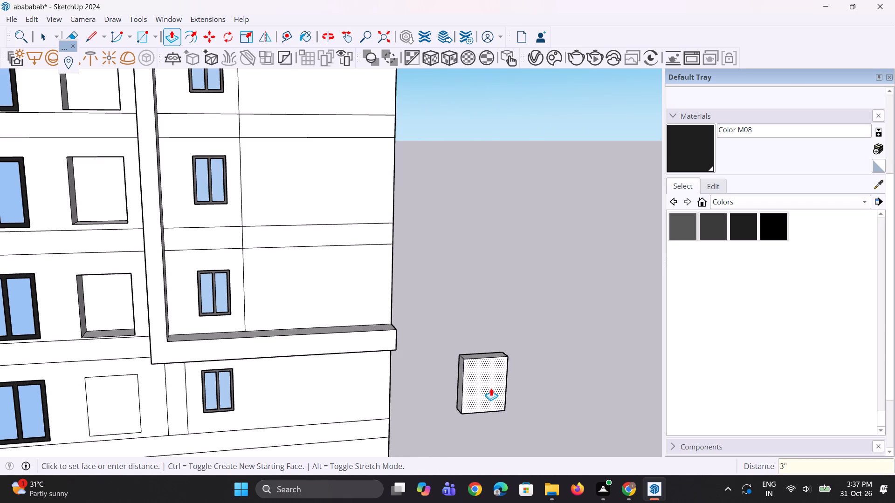
pyautogui.press('Return')
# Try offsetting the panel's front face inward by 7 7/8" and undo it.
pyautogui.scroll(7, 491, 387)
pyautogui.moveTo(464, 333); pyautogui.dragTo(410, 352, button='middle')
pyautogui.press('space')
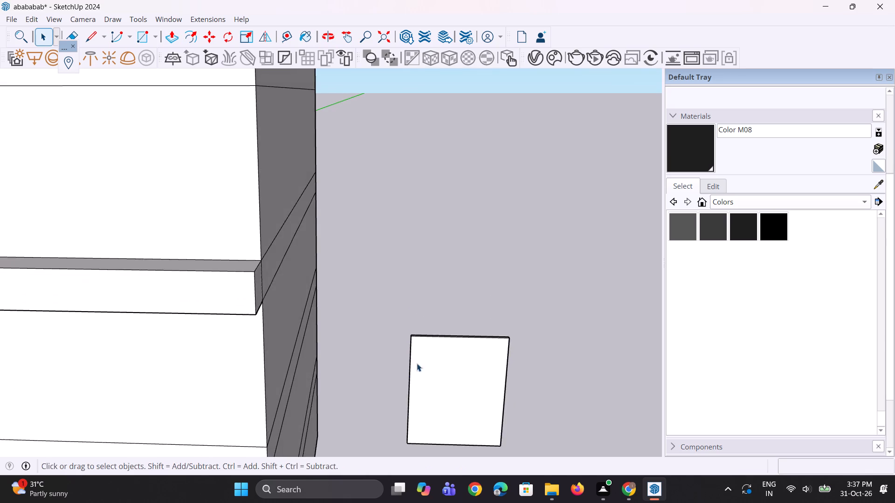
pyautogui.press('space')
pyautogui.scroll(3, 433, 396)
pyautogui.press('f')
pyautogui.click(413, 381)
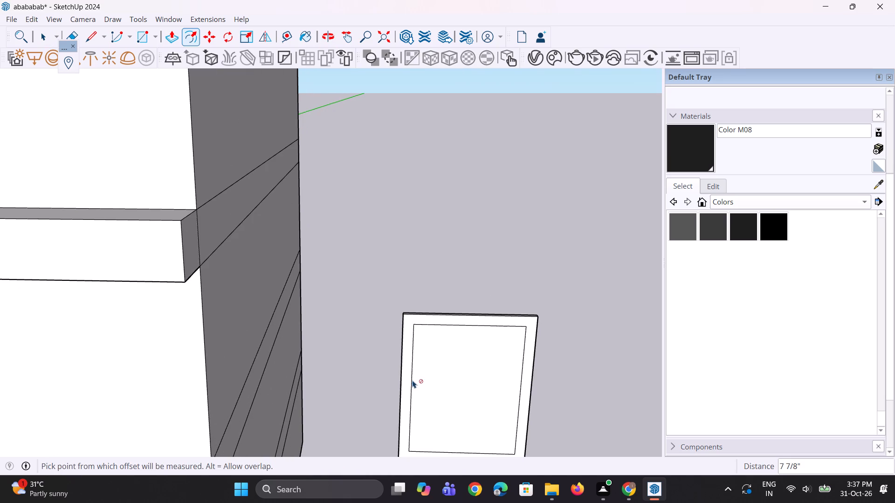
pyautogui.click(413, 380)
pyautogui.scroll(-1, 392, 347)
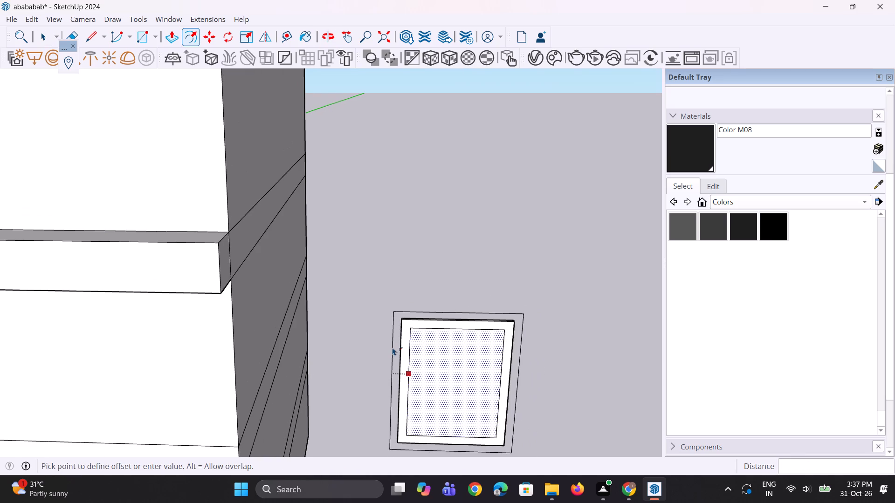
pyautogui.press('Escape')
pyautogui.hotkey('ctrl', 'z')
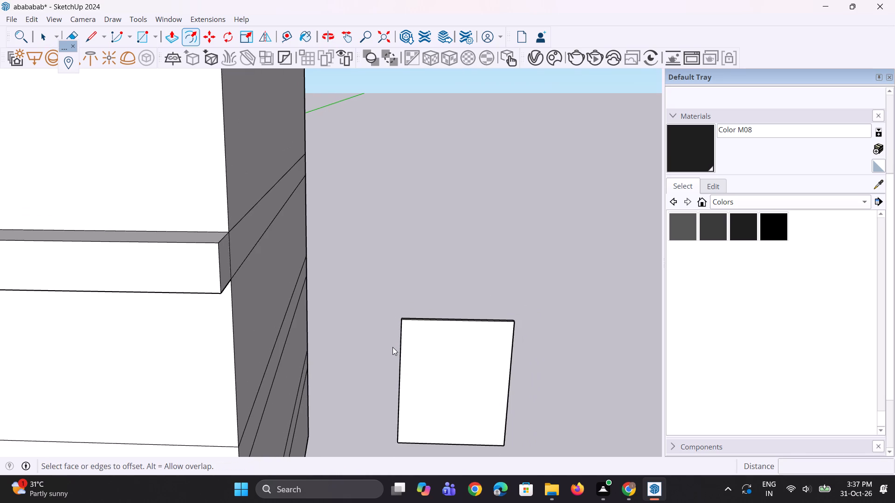
# Offset the panel's front outline inward by about 5 13/16" to form the window frame border.
pyautogui.press('f')
pyautogui.click(407, 372)
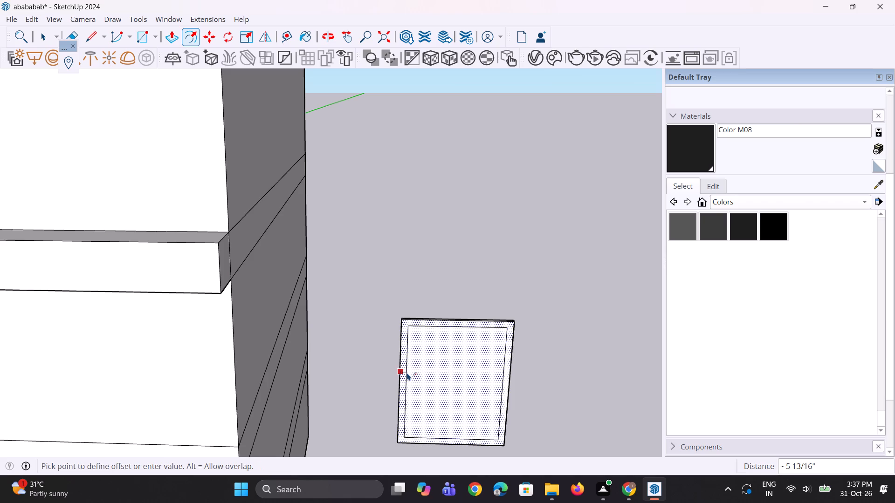
pyautogui.click(407, 373)
pyautogui.press('space')
pyautogui.press('space')
# Draw short lines from the border's two left inner corners to the outer edge, separating the left frame strip.
pyautogui.press('l')
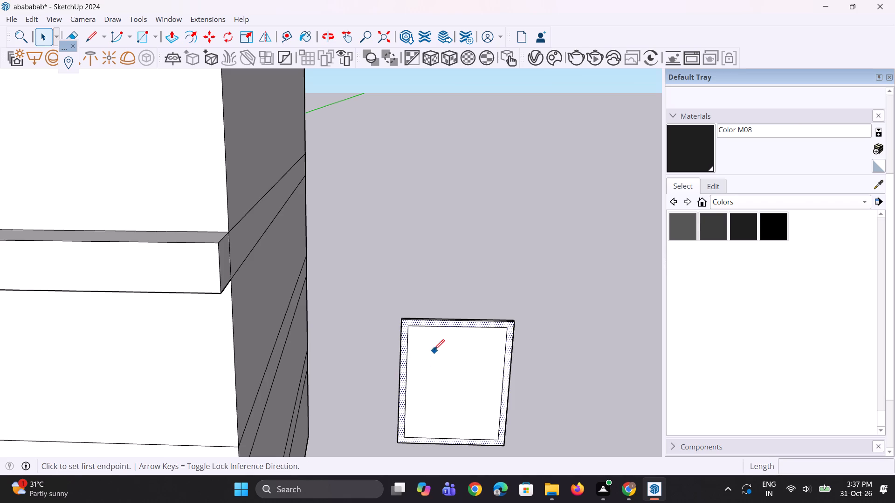
pyautogui.scroll(2, 434, 350)
pyautogui.scroll(5, 400, 325)
pyautogui.click(402, 320)
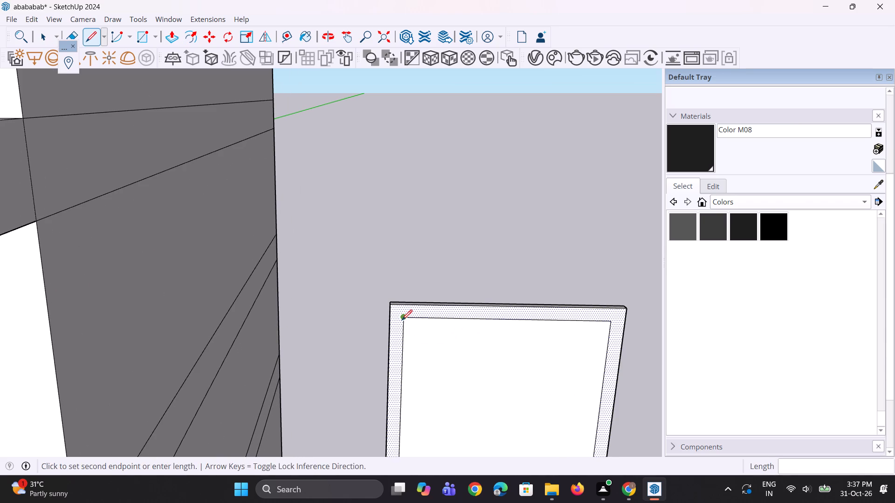
pyautogui.click(392, 321)
pyautogui.scroll(-3, 391, 321)
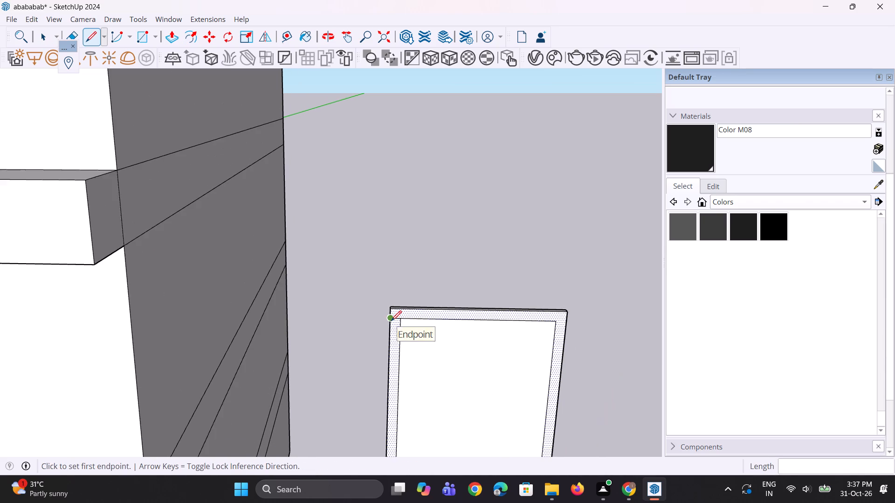
pyautogui.scroll(-5, 391, 321)
pyautogui.scroll(5, 398, 434)
pyautogui.click(393, 427)
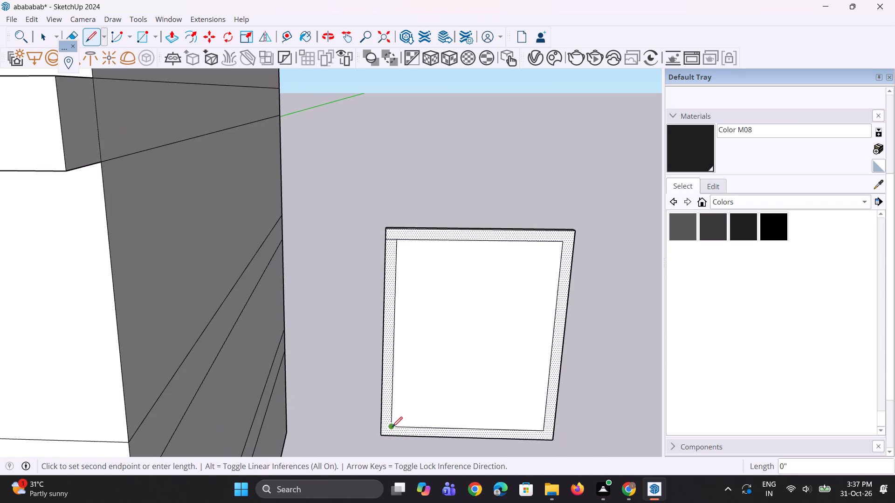
pyautogui.click(384, 428)
# Copy the left strip about 7' 8 3/8" to the opposite frame side, dividing the distance by 2 for a centre mullion.
pyautogui.press('space')
pyautogui.click(386, 421)
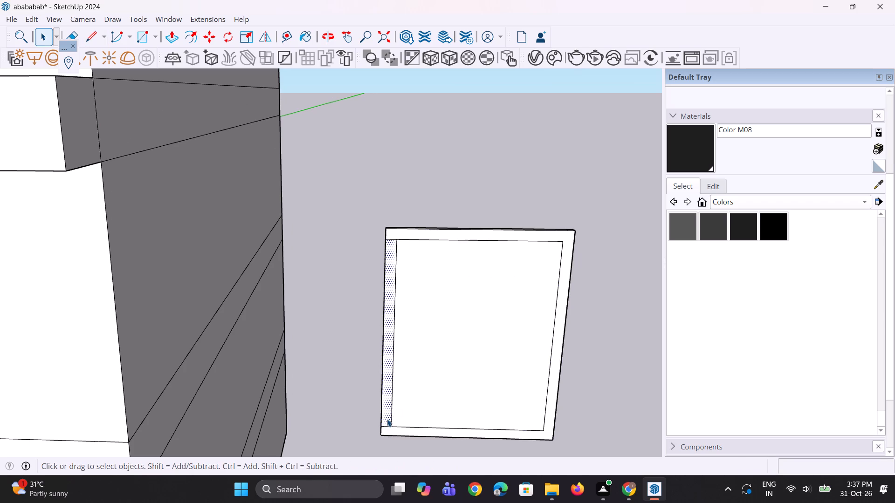
pyautogui.press('m')
pyautogui.scroll(3, 381, 441)
pyautogui.click(384, 418)
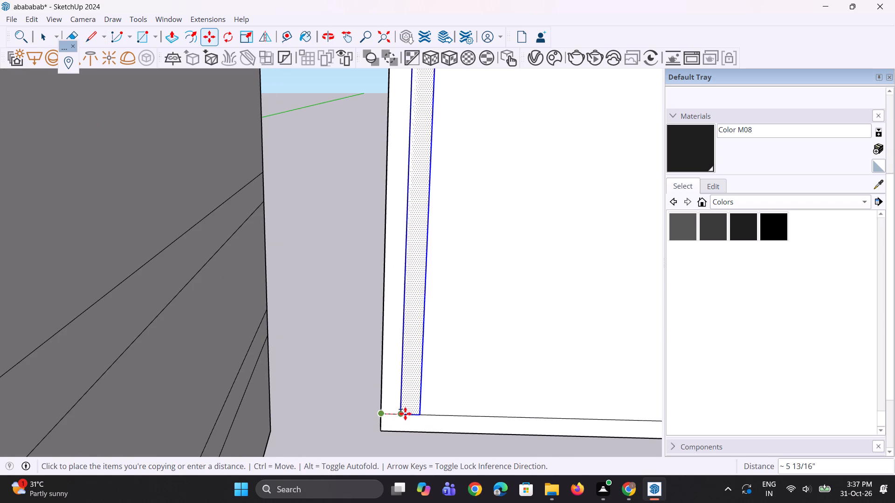
pyautogui.scroll(-5, 405, 413)
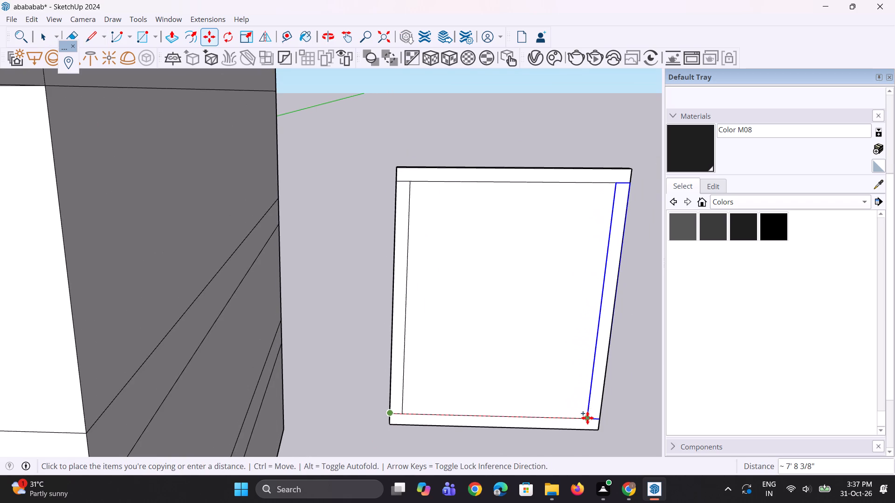
pyautogui.click(587, 418)
pyautogui.write('/2')
pyautogui.press('Return')
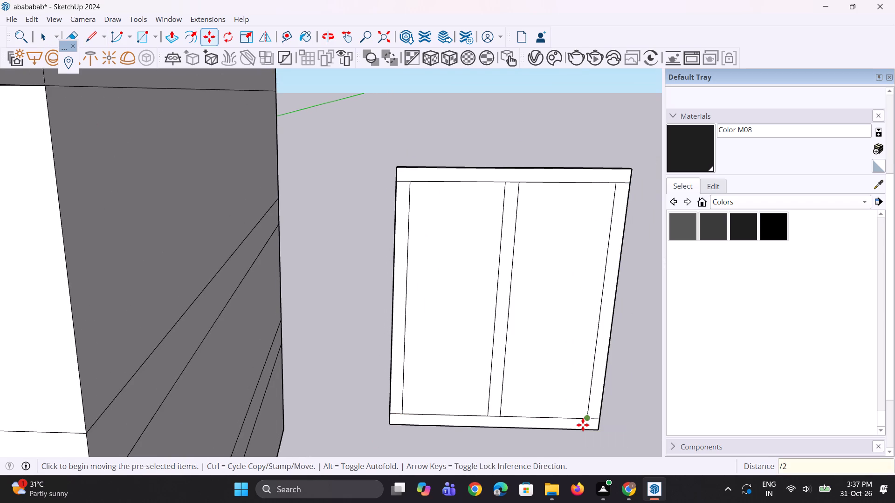
pyautogui.press('space')
pyautogui.press('space')
# Erase the leftover dividing lines between the frame's top rail and its left strip, mullion and right strip.
pyautogui.scroll(3, 380, 159)
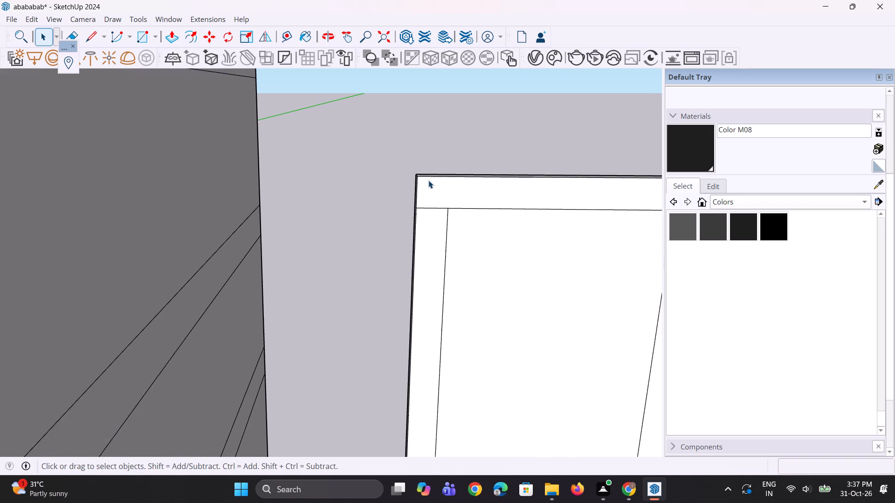
pyautogui.scroll(2, 430, 182)
pyautogui.press('e')
pyautogui.scroll(2, 436, 198)
pyautogui.moveTo(436, 200); pyautogui.dragTo(436, 230)
pyautogui.scroll(-6, 388, 257)
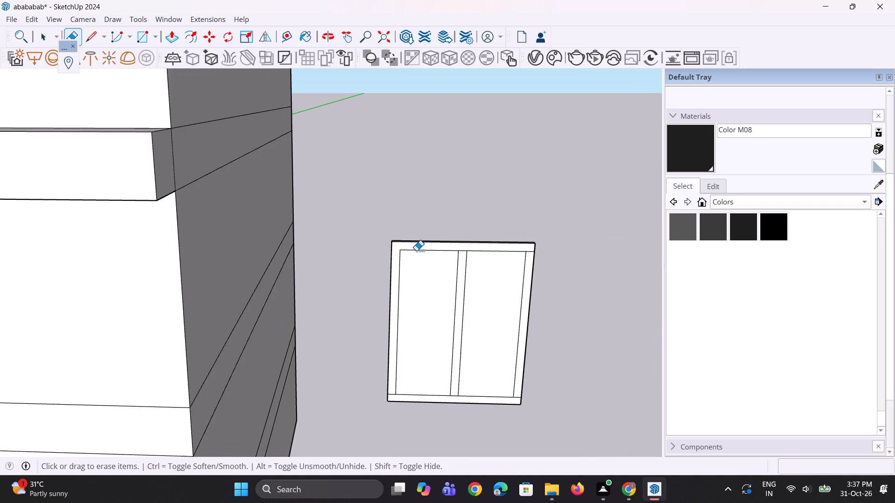
pyautogui.scroll(9, 461, 251)
pyautogui.click(462, 251)
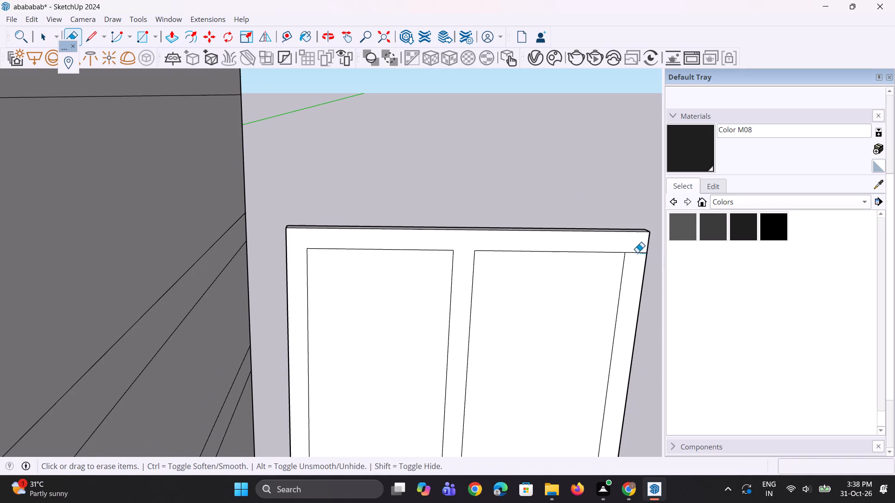
pyautogui.click(637, 252)
# Erase the leftover dividing lines between the frame's bottom rail and its left strip, mullion and right strip.
pyautogui.scroll(-5, 579, 266)
pyautogui.scroll(-4, 525, 272)
pyautogui.scroll(2, 463, 456)
pyautogui.scroll(2, 427, 410)
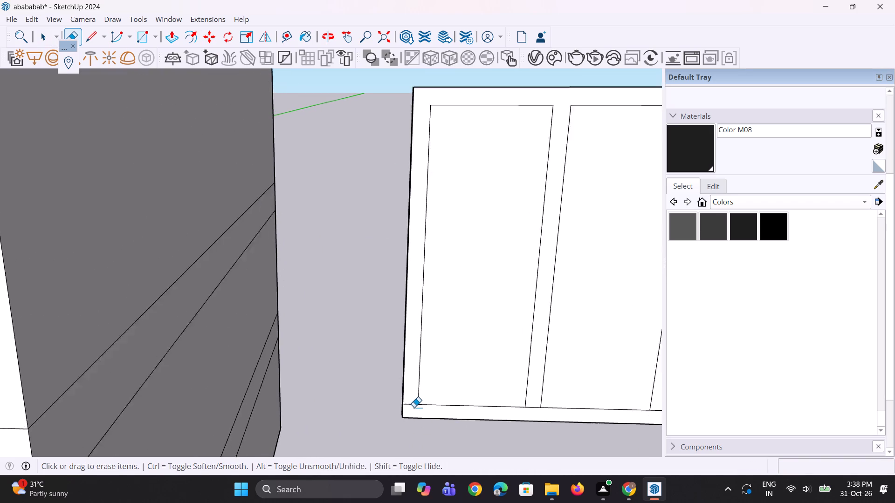
pyautogui.scroll(6, 414, 407)
pyautogui.click(411, 405)
pyautogui.click(411, 404)
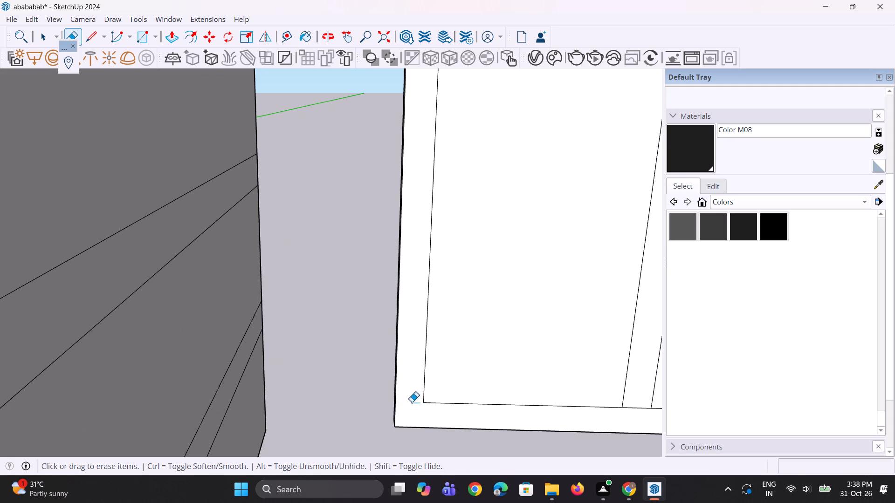
pyautogui.scroll(-5, 406, 408)
pyautogui.scroll(3, 565, 404)
pyautogui.click(556, 409)
pyautogui.scroll(-9, 535, 410)
pyautogui.scroll(7, 639, 403)
pyautogui.moveTo(617, 421); pyautogui.dragTo(614, 428)
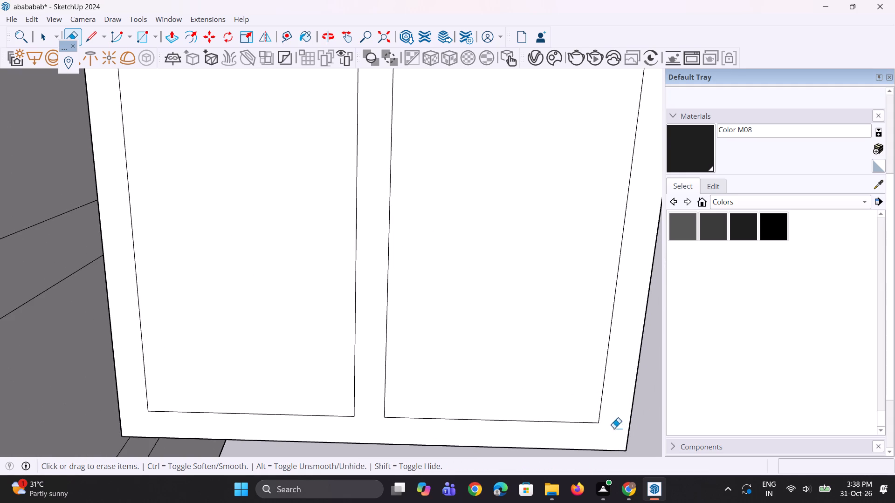
pyautogui.scroll(-5, 586, 435)
# Extrude the merged window frame face 3" outward from the two panes.
pyautogui.press('p')
pyautogui.scroll(2, 578, 441)
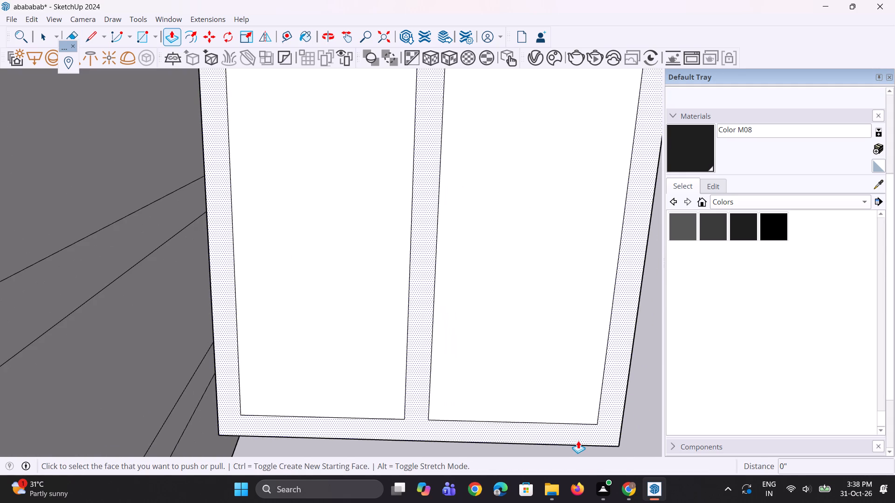
pyautogui.click(578, 441)
pyautogui.write('3"')
pyautogui.press('Return')
pyautogui.scroll(-10, 500, 420)
pyautogui.press('space')
# Display the Glass and Mirrors material collection.
pyautogui.moveTo(497, 410); pyautogui.dragTo(492, 357, button='middle')
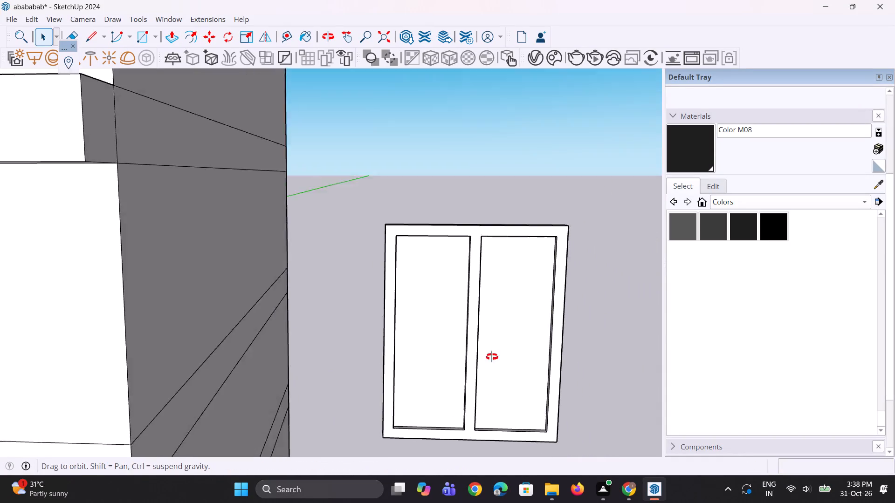
pyautogui.moveTo(492, 357); pyautogui.dragTo(488, 333, button='middle')
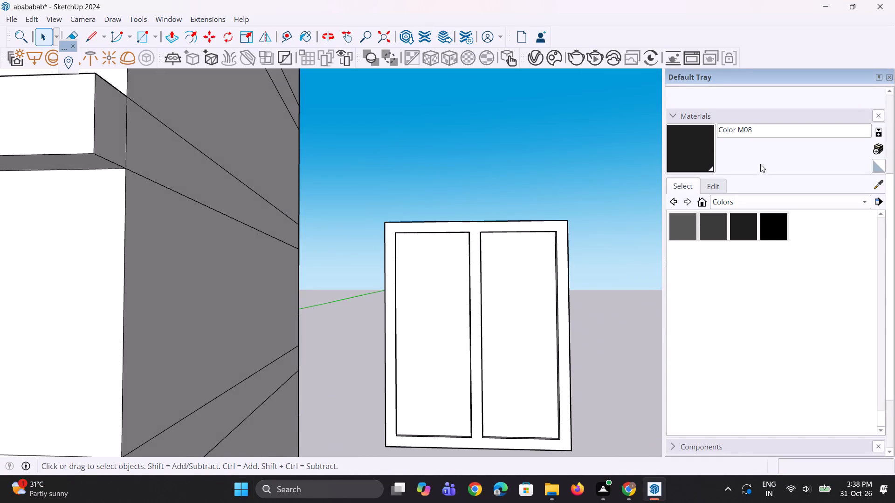
pyautogui.click(764, 204)
pyautogui.click(764, 216)
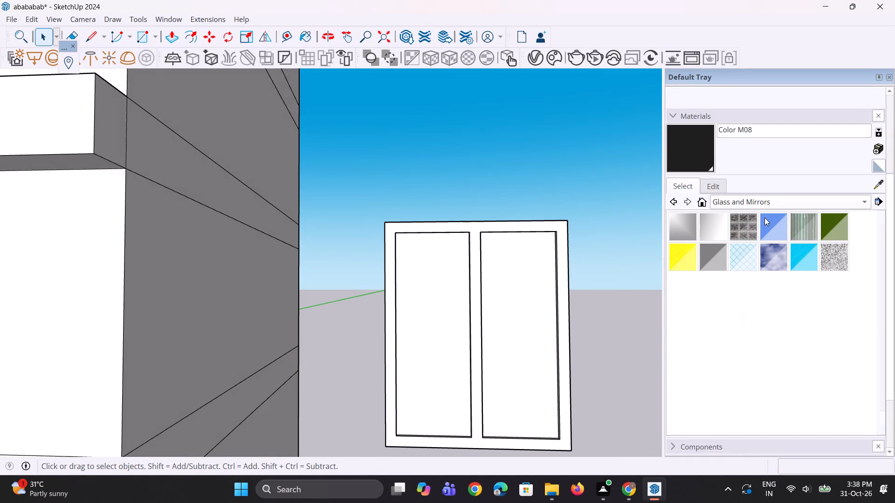
pyautogui.moveTo(764, 222); pyautogui.dragTo(746, 248)
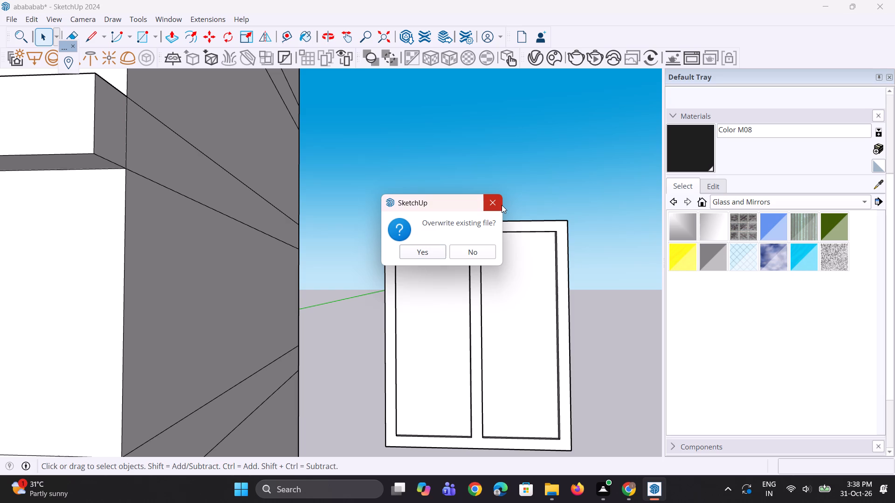
pyautogui.click(502, 199)
# Paint the window frame's front face and the left stile's inner side face with Color M08.
pyautogui.click(693, 154)
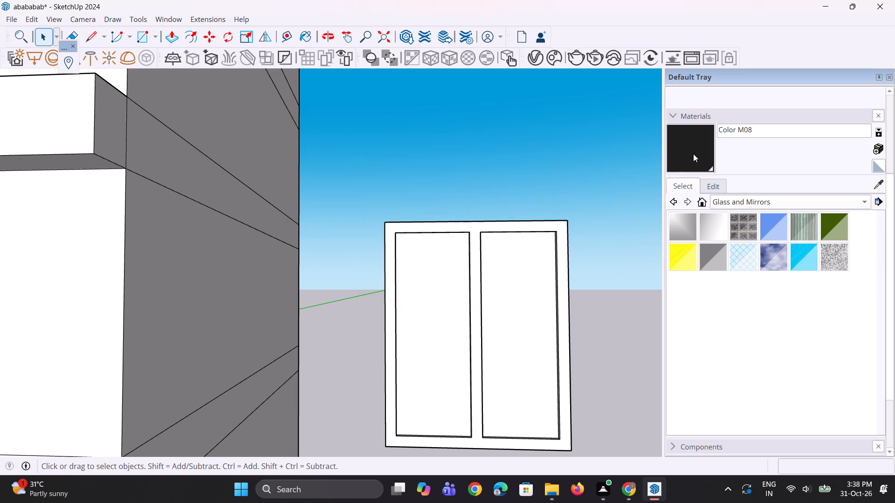
pyautogui.click(538, 229)
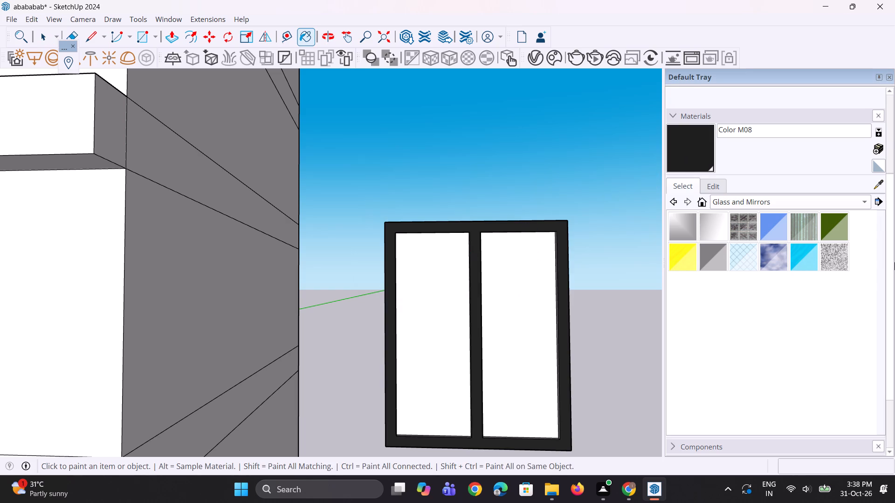
pyautogui.scroll(1, 0, 487)
pyautogui.scroll(-5, 496, 260)
pyautogui.scroll(1, 488, 263)
pyautogui.moveTo(486, 265); pyautogui.dragTo(328, 297, button='middle')
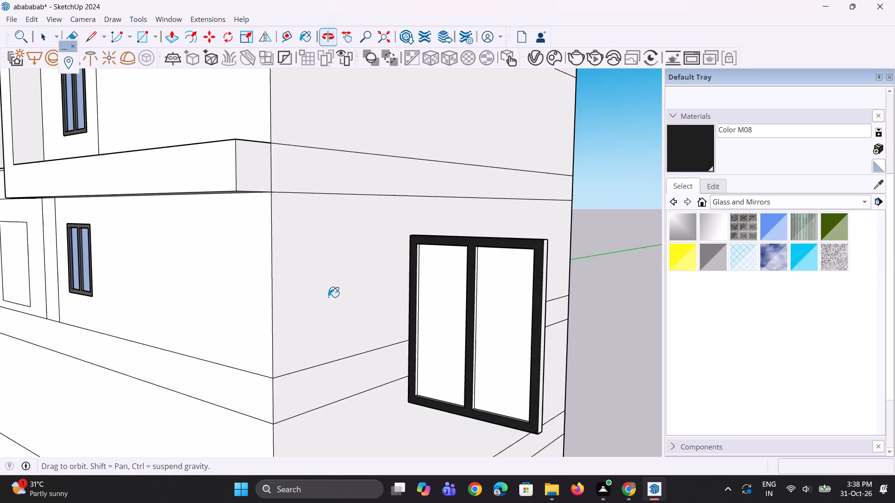
pyautogui.scroll(9, 402, 306)
pyautogui.click(427, 325)
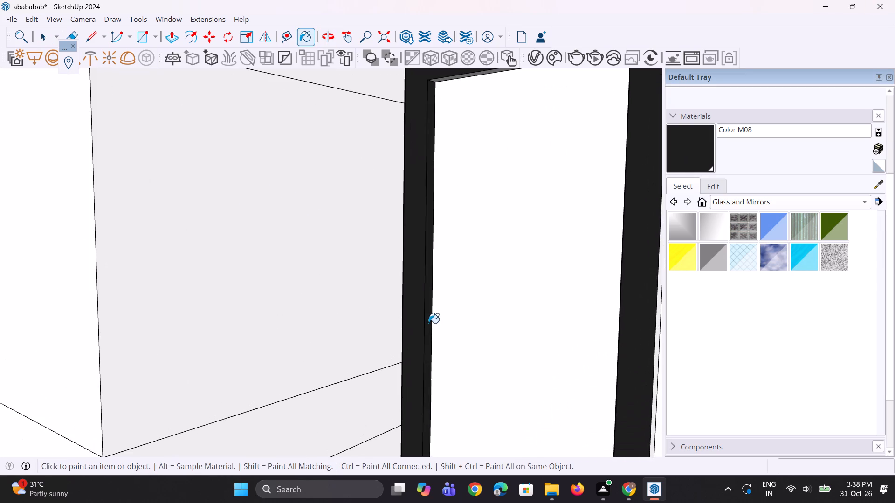
pyautogui.scroll(-5, 429, 322)
pyautogui.moveTo(495, 340); pyautogui.dragTo(633, 343, button='middle')
pyautogui.scroll(-6, 377, 255)
pyautogui.scroll(1, 486, 282)
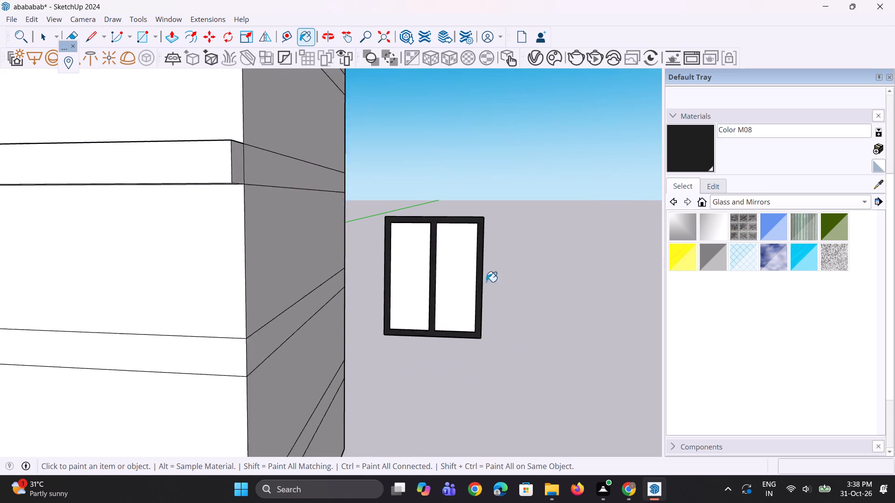
# Paint both side faces of the window's central mullion with Color M08.
pyautogui.moveTo(487, 282); pyautogui.dragTo(605, 290, button='middle')
pyautogui.scroll(15, 511, 275)
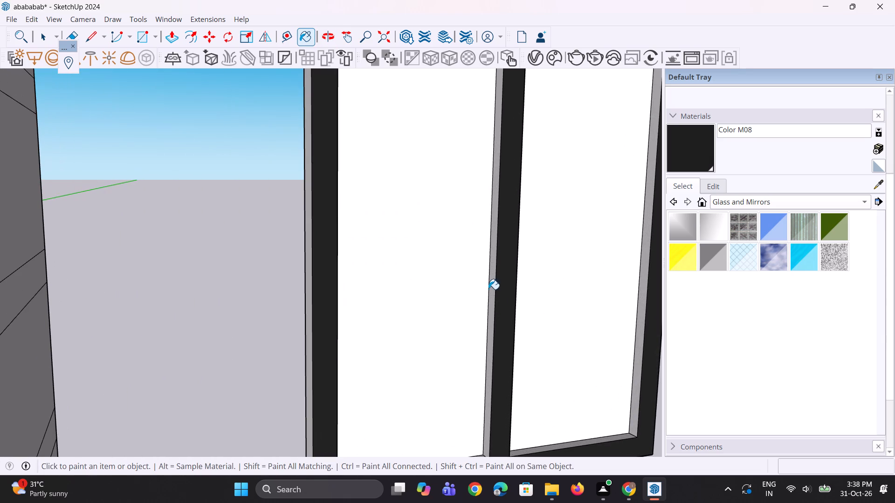
pyautogui.click(489, 289)
pyautogui.scroll(6, 485, 315)
pyautogui.click(493, 313)
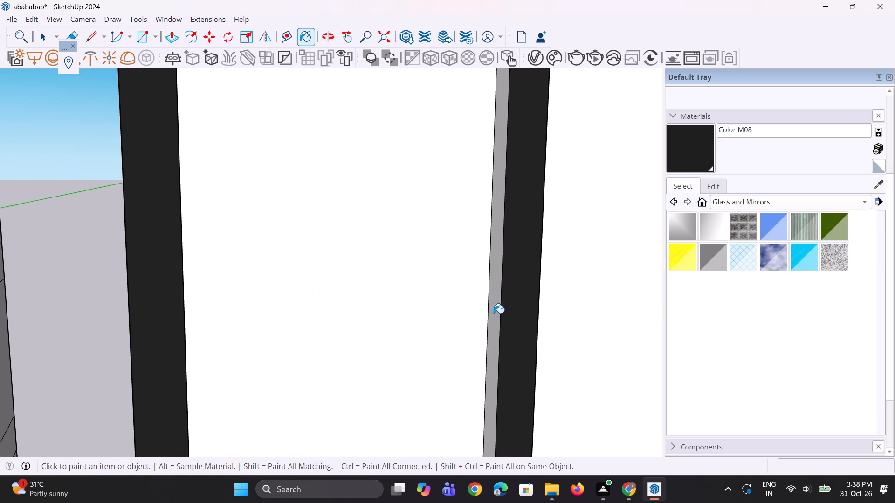
pyautogui.moveTo(549, 298); pyautogui.dragTo(301, 321, button='middle')
pyautogui.scroll(3, 474, 330)
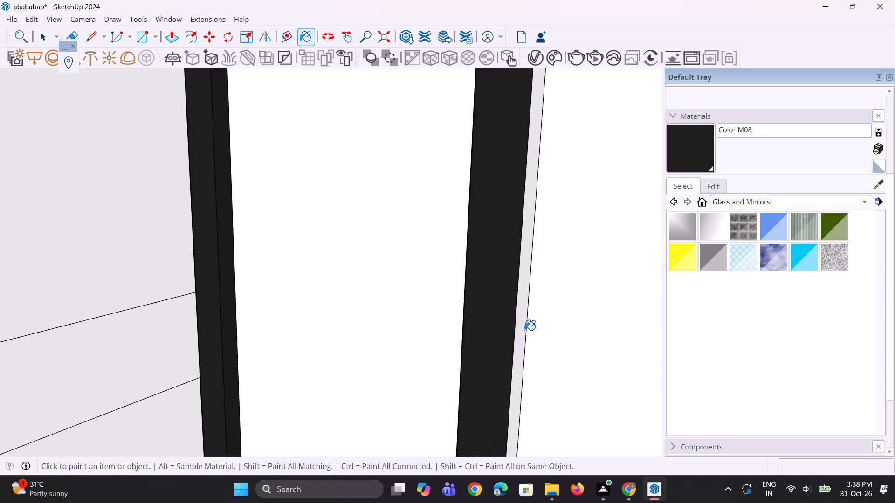
pyautogui.click(521, 333)
# Paint the right stile's inner side face and the bottom rail's upper faces below both panes with Color M08.
pyautogui.scroll(-11, 234, 283)
pyautogui.moveTo(319, 311); pyautogui.dragTo(613, 306, button='middle')
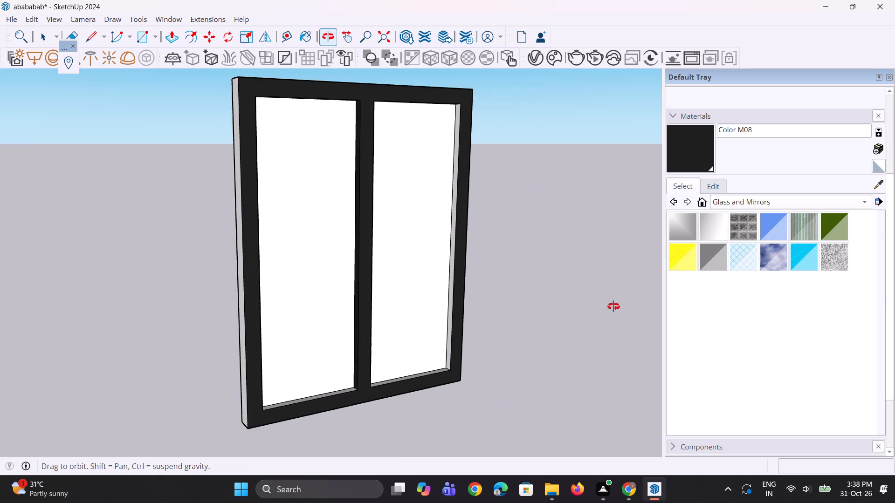
pyautogui.moveTo(613, 306); pyautogui.dragTo(613, 305, button='middle')
pyautogui.scroll(5, 468, 360)
pyautogui.click(441, 356)
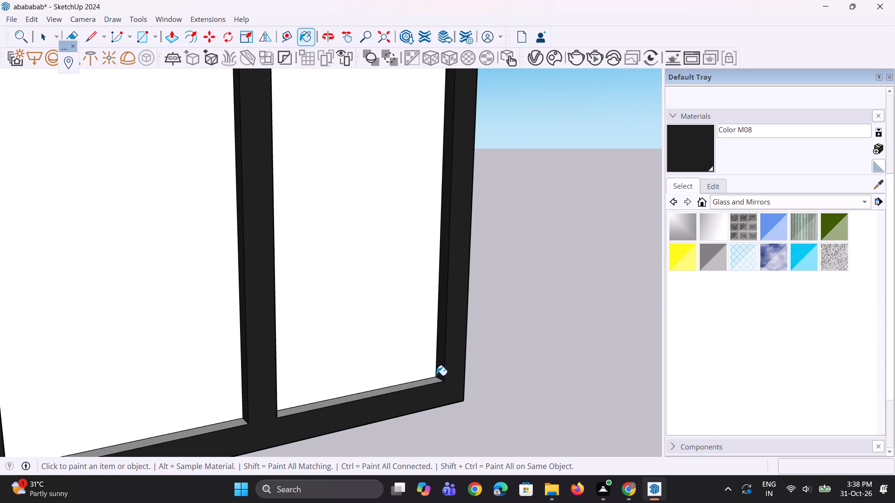
pyautogui.click(431, 379)
pyautogui.click(427, 382)
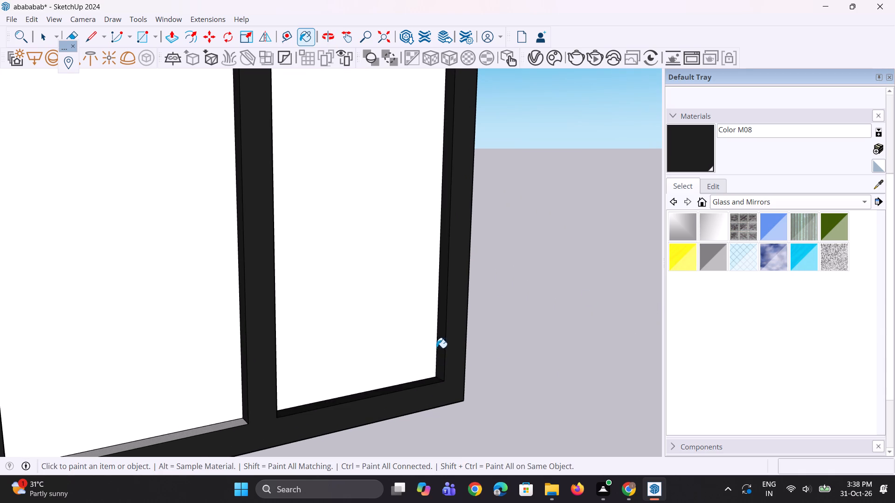
pyautogui.scroll(-5, 436, 348)
pyautogui.scroll(4, 262, 400)
pyautogui.scroll(3, 305, 394)
pyautogui.click(311, 396)
# Paint the top rail's undersides above both panes and the frame's two outer side faces with Color M08.
pyautogui.scroll(-4, 324, 387)
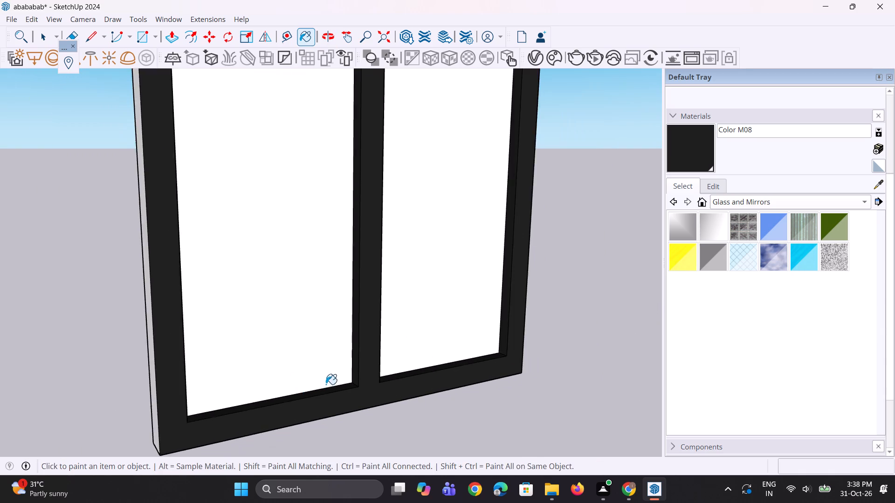
pyautogui.scroll(-2, 326, 384)
pyautogui.click(187, 408)
pyautogui.scroll(-6, 207, 404)
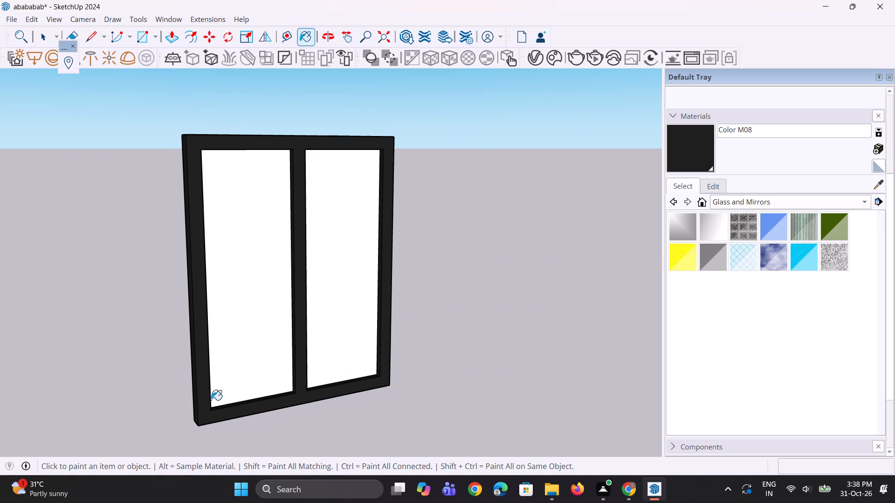
pyautogui.moveTo(260, 308); pyautogui.dragTo(260, 157, button='middle')
pyautogui.scroll(10, 265, 155)
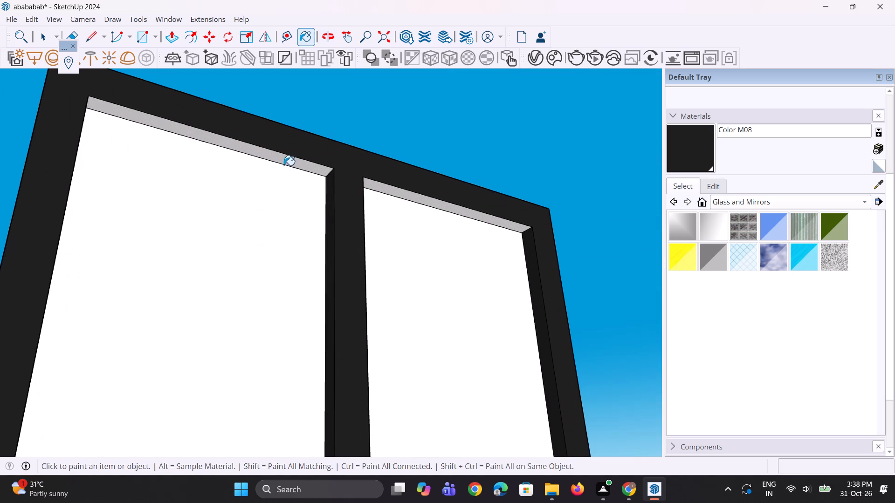
pyautogui.click(290, 161)
pyautogui.click(379, 187)
pyautogui.scroll(-5, 371, 181)
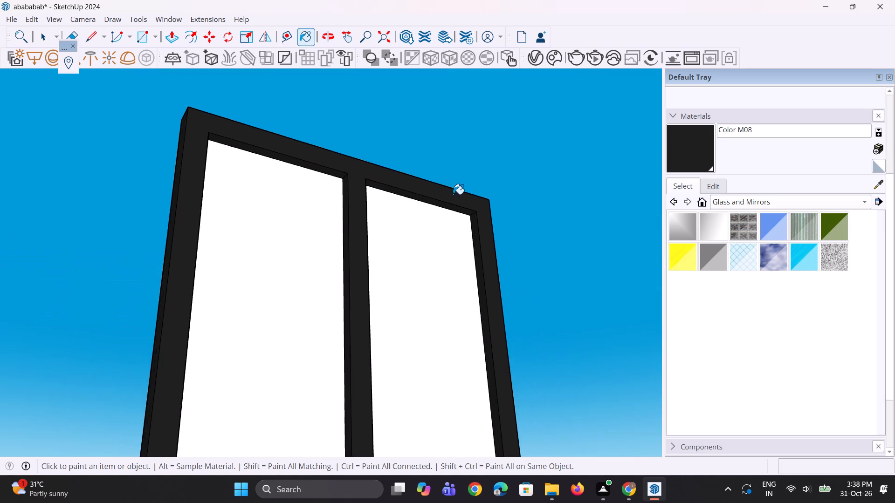
pyautogui.moveTo(441, 195); pyautogui.dragTo(41, 253, button='middle')
pyautogui.click(367, 256)
# Paint both window panes with the Translucent Glass Blue material.
pyautogui.scroll(-7, 407, 248)
pyautogui.moveTo(314, 289); pyautogui.dragTo(554, 306, button='middle')
pyautogui.scroll(1, 555, 295)
pyautogui.scroll(-6, 529, 276)
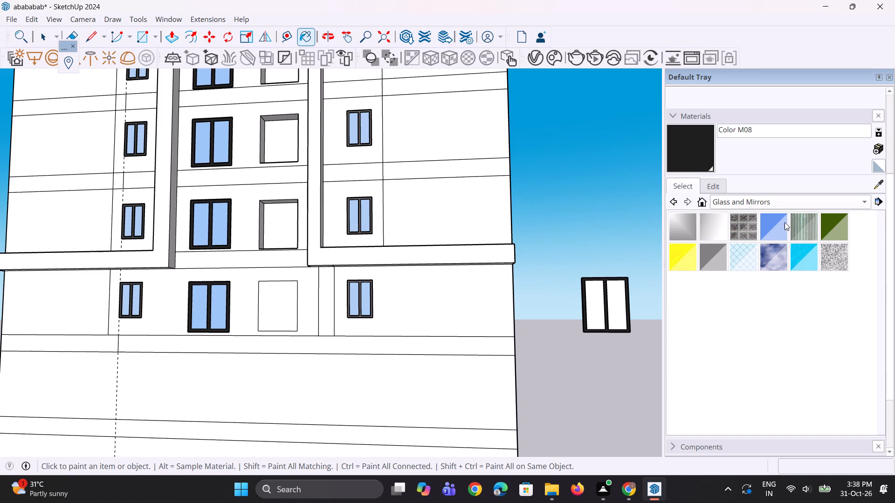
pyautogui.click(785, 222)
pyautogui.scroll(2, 659, 310)
pyautogui.click(616, 313)
pyautogui.click(592, 320)
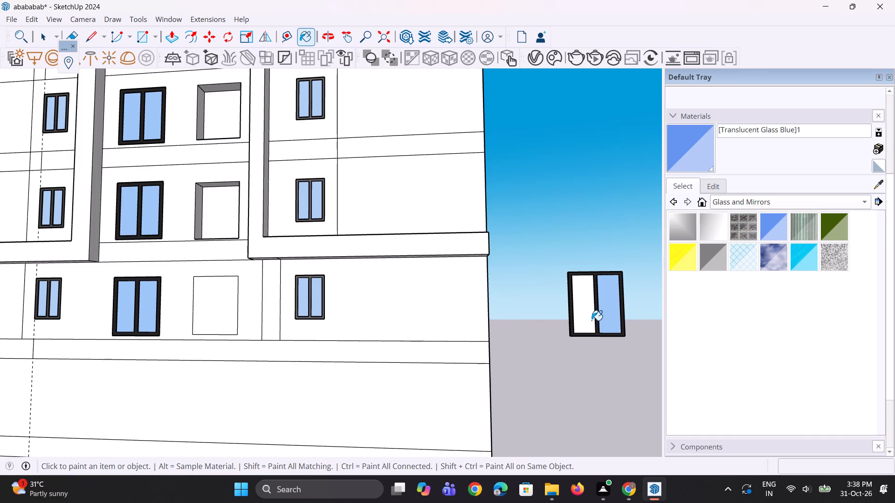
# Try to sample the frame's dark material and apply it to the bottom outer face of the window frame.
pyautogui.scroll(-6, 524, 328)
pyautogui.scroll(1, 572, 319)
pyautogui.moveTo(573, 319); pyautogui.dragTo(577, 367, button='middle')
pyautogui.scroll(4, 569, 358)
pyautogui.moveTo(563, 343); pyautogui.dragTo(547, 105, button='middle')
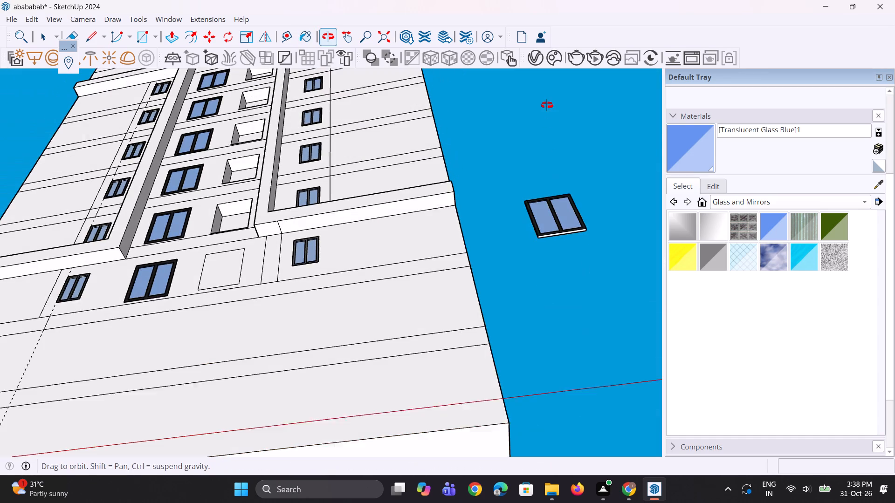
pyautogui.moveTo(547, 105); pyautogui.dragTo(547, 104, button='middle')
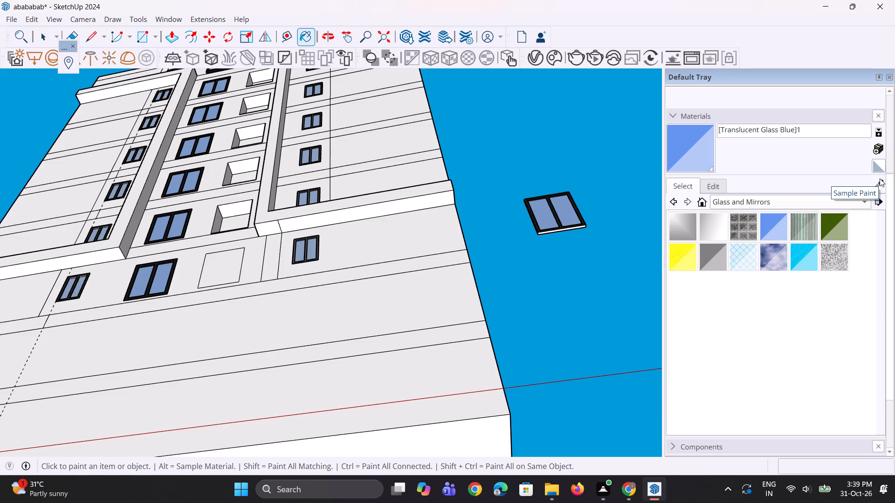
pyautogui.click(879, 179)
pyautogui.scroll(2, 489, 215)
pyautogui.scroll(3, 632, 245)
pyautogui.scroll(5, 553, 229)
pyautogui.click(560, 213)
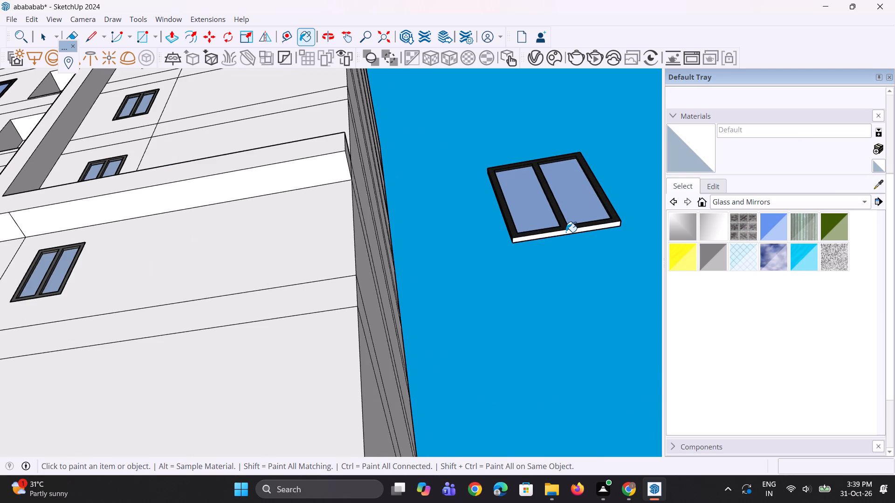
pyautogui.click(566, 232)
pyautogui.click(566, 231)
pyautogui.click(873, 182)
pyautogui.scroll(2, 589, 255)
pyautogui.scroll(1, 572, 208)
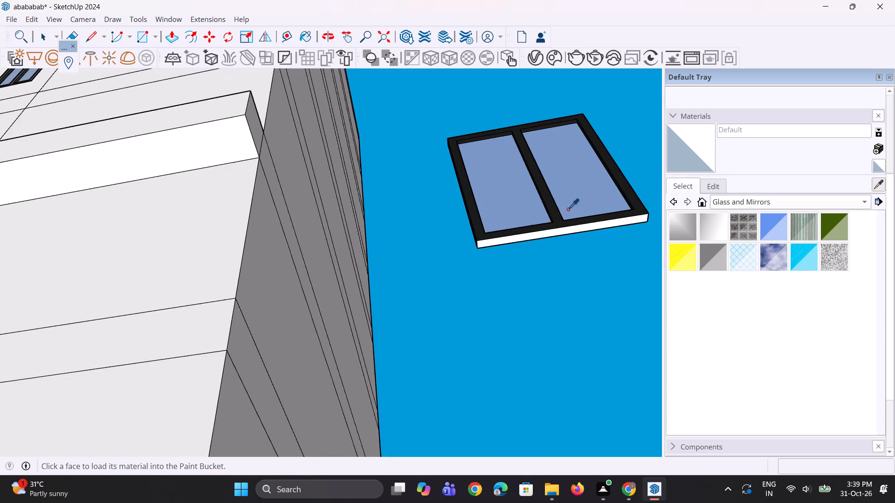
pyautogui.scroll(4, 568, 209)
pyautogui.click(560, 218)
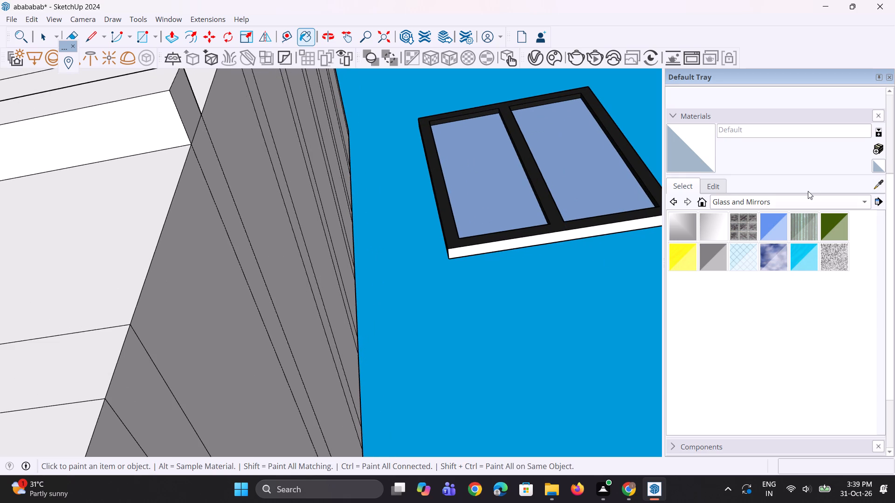
# Sample Color M08 from the window frame and paint the frame's bottom outer face with it.
pyautogui.click(882, 184)
pyautogui.scroll(1, 553, 219)
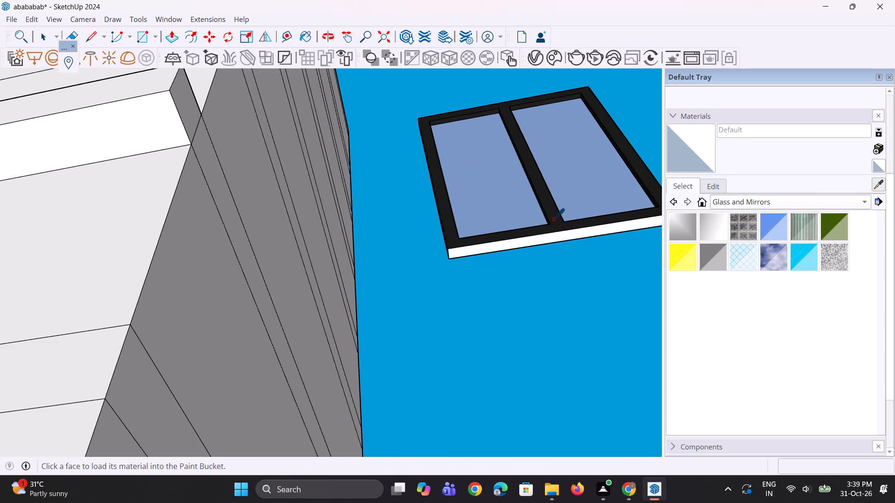
pyautogui.scroll(2, 553, 219)
pyautogui.click(553, 218)
pyautogui.moveTo(560, 245); pyautogui.dragTo(557, 214, button='middle')
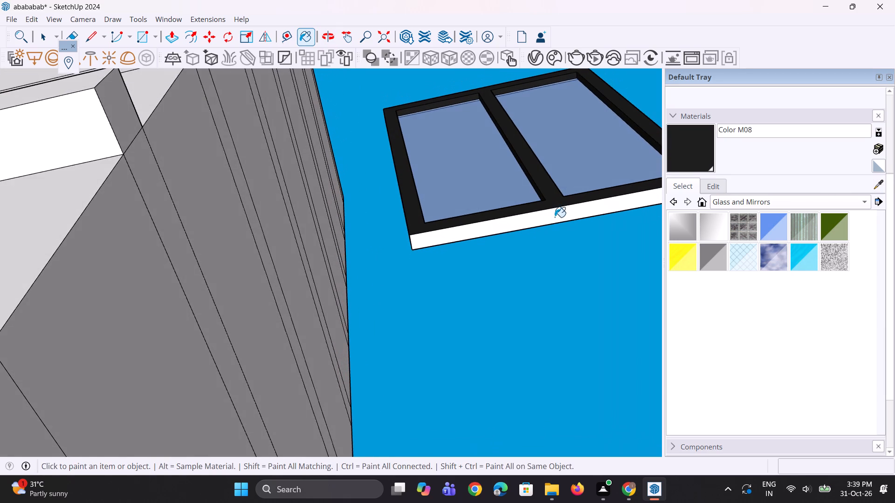
pyautogui.click(555, 216)
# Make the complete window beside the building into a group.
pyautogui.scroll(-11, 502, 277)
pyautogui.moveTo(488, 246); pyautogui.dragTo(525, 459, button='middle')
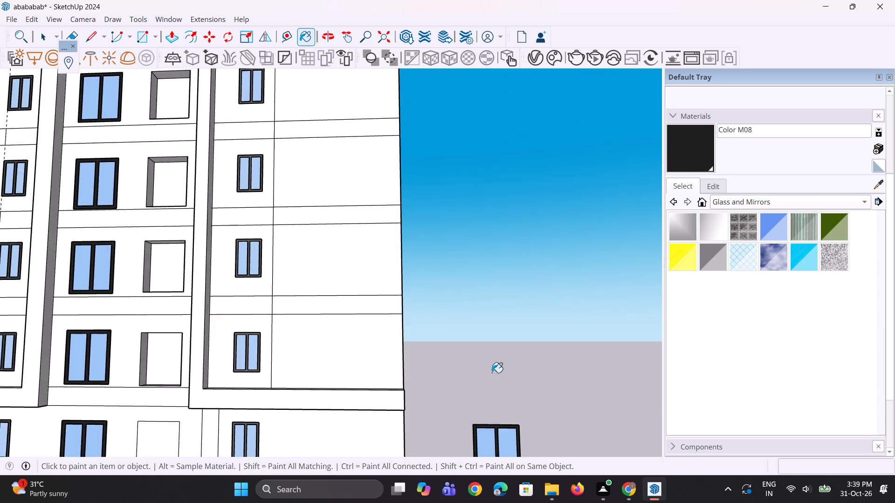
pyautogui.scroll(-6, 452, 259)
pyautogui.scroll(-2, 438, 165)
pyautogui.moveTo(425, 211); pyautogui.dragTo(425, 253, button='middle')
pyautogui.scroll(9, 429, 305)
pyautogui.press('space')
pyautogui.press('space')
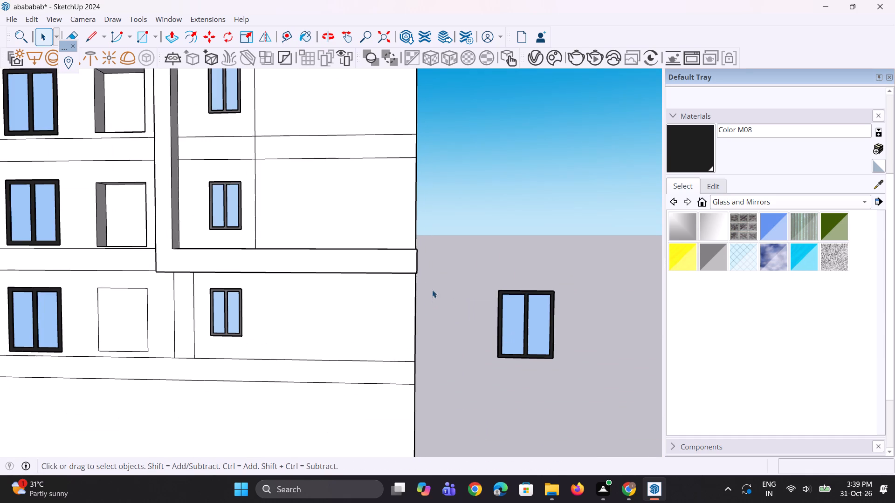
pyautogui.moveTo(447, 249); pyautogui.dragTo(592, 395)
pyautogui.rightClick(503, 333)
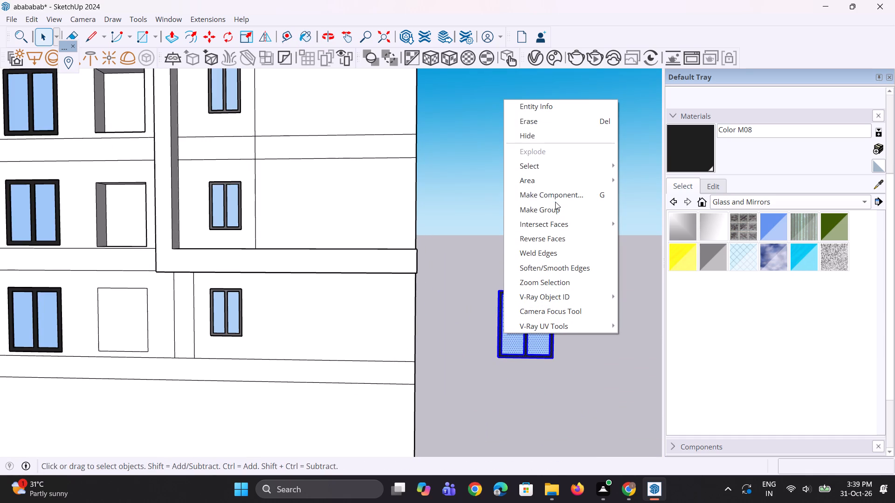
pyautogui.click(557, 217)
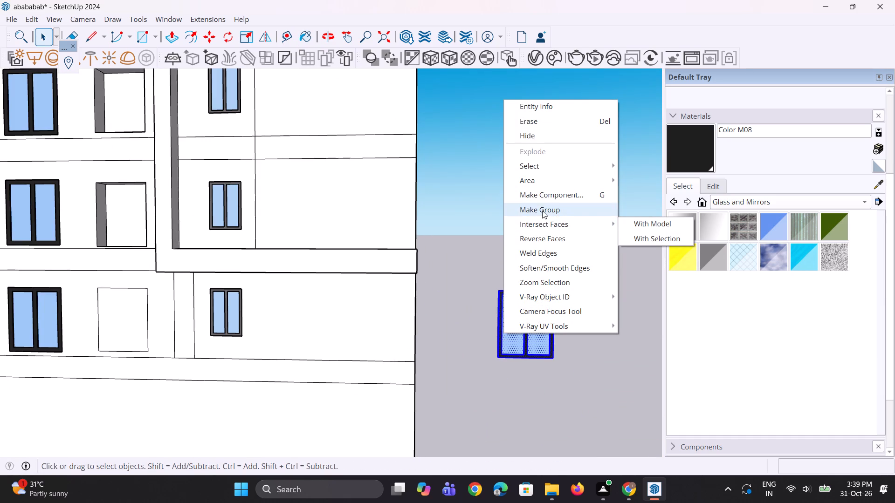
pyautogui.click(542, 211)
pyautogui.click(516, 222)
# Recess the lowest empty opening's face about 3' 6 3/4" into the facade, using the opening above as reference.
pyautogui.scroll(-5, 516, 221)
pyautogui.press('space')
pyautogui.moveTo(315, 231); pyautogui.dragTo(312, 247, button='middle')
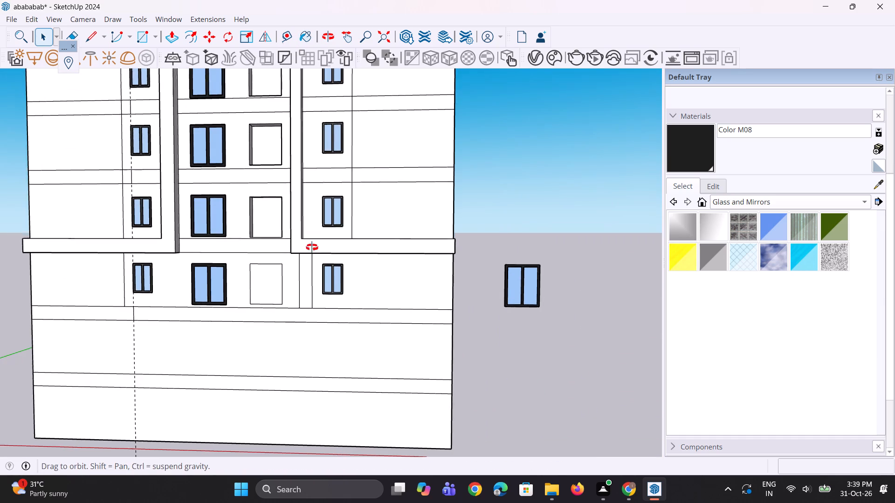
pyautogui.moveTo(312, 247); pyautogui.dragTo(254, 360, button='middle')
pyautogui.press('p')
pyautogui.doubleClick(262, 287)
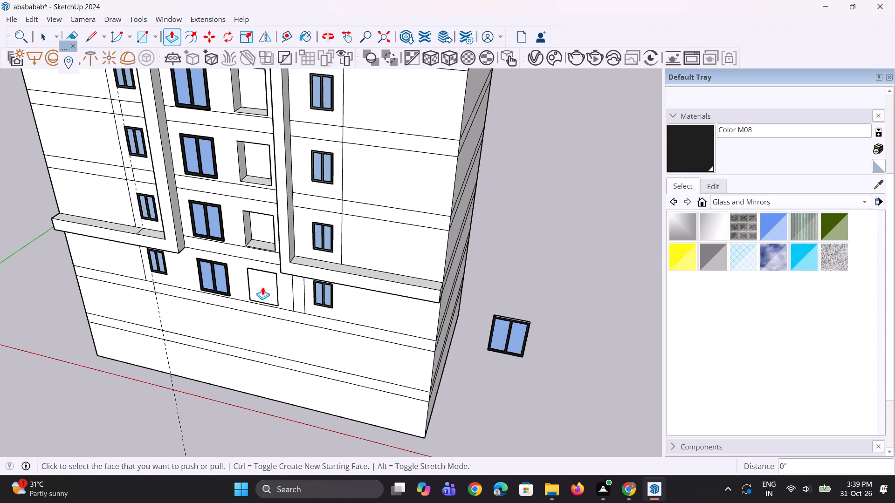
pyautogui.hotkey('ctrl', 'z')
pyautogui.click(263, 282)
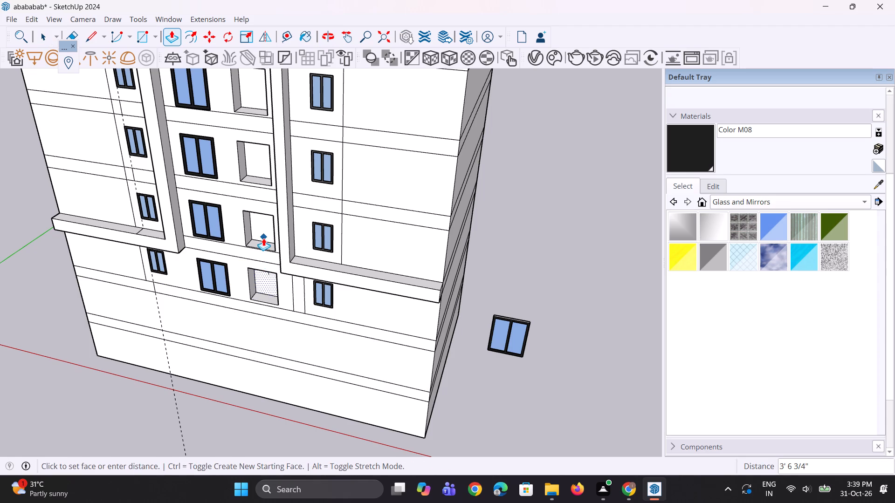
pyautogui.click(263, 238)
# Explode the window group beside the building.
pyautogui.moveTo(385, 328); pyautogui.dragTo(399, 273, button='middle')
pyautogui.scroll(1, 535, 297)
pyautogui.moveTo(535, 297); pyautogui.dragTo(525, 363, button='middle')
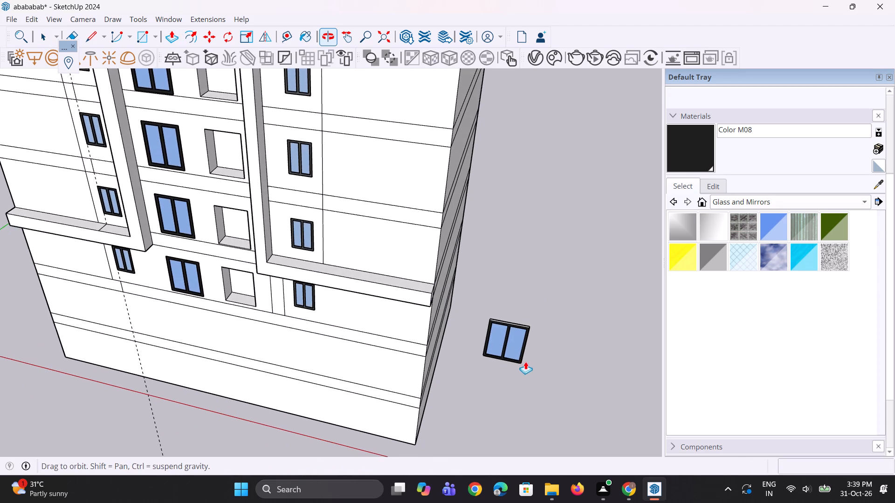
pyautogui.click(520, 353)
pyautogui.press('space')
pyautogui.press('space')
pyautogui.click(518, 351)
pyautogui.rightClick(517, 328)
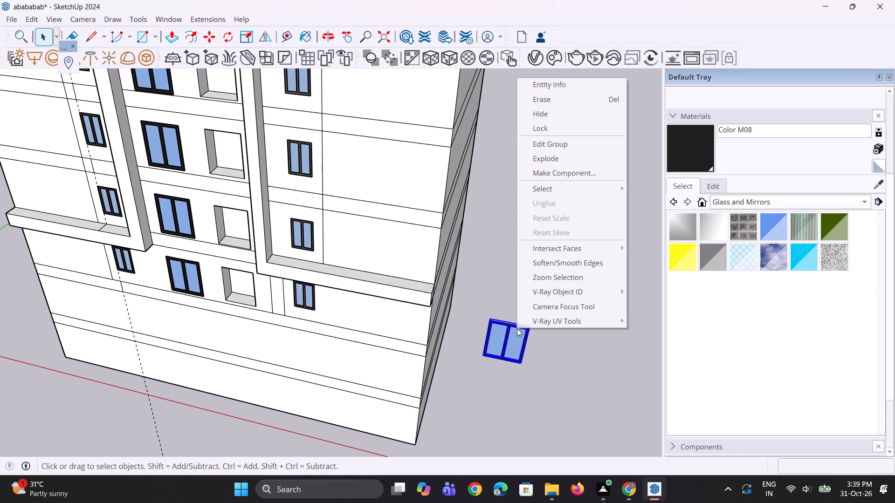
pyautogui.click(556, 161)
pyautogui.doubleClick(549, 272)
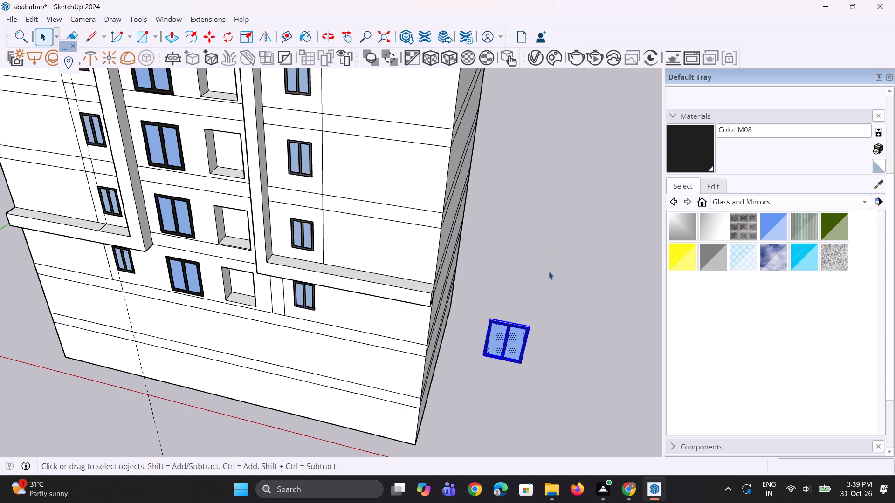
# Paint the window frame's top outer face with Color M08.
pyautogui.moveTo(686, 145); pyautogui.dragTo(681, 159)
pyautogui.scroll(3, 547, 303)
pyautogui.scroll(5, 513, 332)
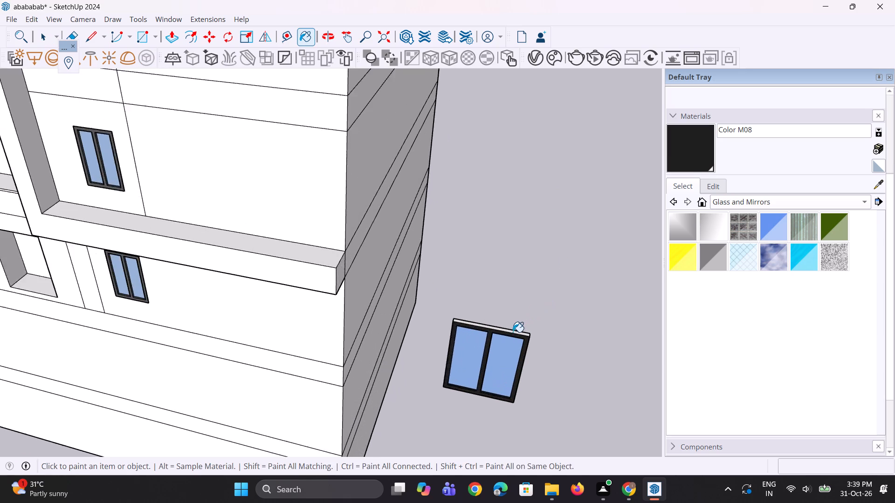
pyautogui.scroll(3, 513, 332)
pyautogui.click(512, 332)
# Select the entire painted window beside the building and make it a group.
pyautogui.moveTo(505, 332); pyautogui.dragTo(572, 196, button='middle')
pyautogui.scroll(-5, 563, 194)
pyautogui.press('space')
pyautogui.press('space')
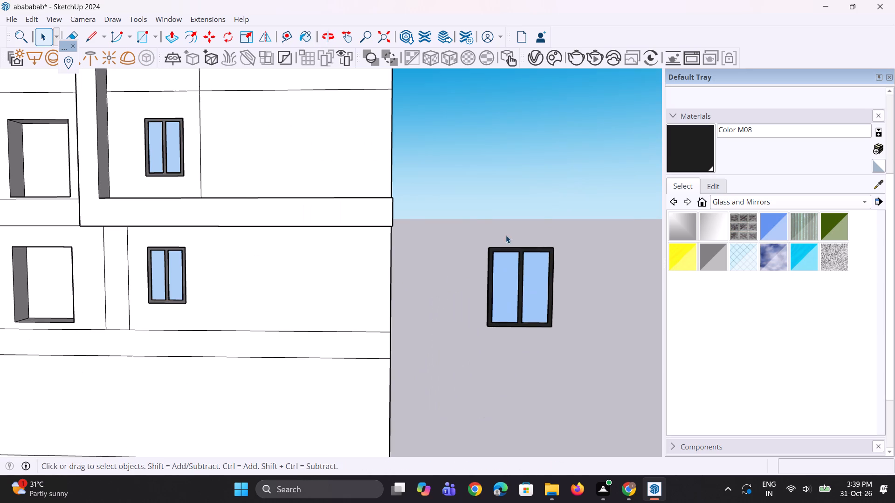
pyautogui.moveTo(471, 218); pyautogui.dragTo(622, 385)
pyautogui.rightClick(531, 310)
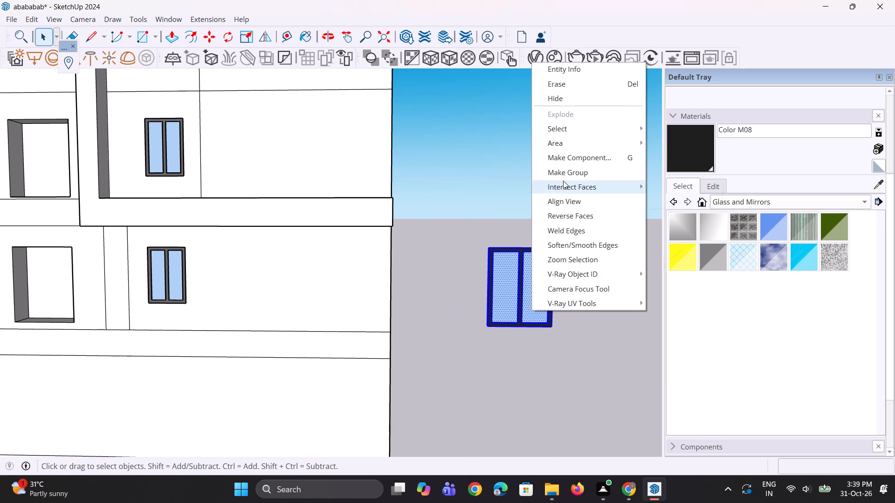
pyautogui.click(565, 174)
pyautogui.click(507, 193)
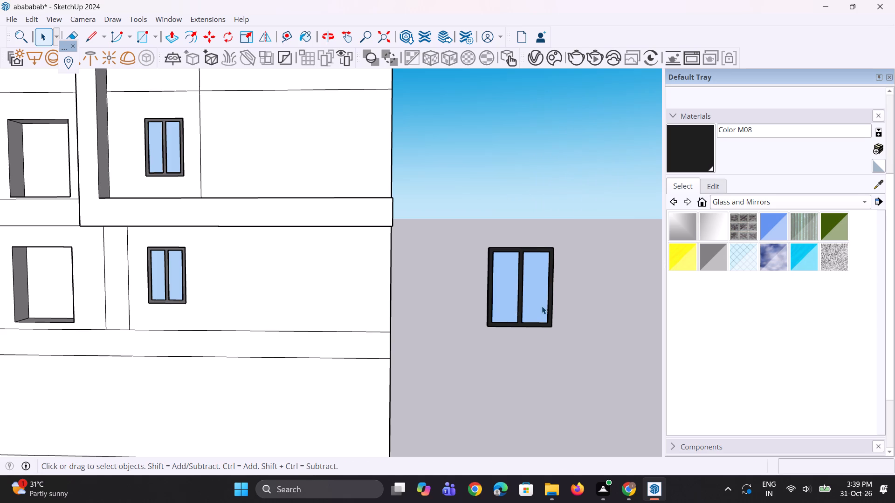
# Move the grouped two-pane window from beside the building into the lowest opening of the narrower column, aligned at its lower corner.
pyautogui.press('m')
pyautogui.click(552, 326)
pyautogui.scroll(-3, 552, 319)
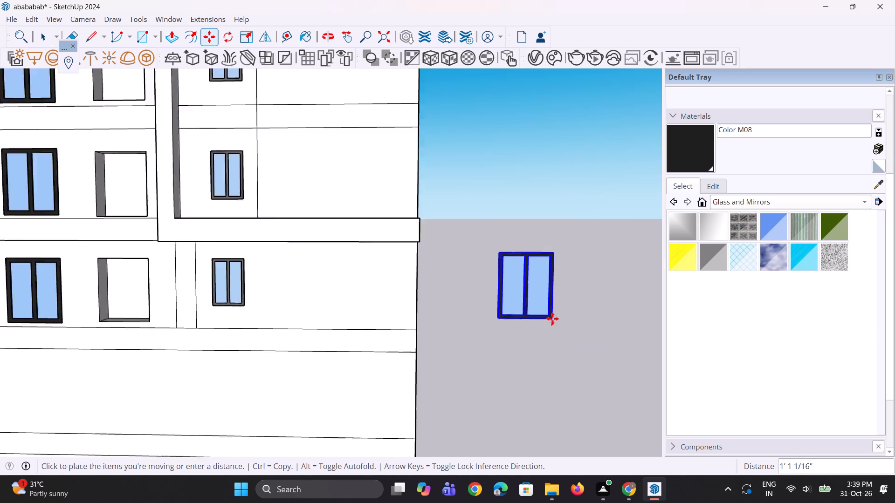
pyautogui.scroll(-2, 552, 319)
pyautogui.moveTo(198, 316); pyautogui.dragTo(199, 388, button='middle')
pyautogui.scroll(2, 220, 334)
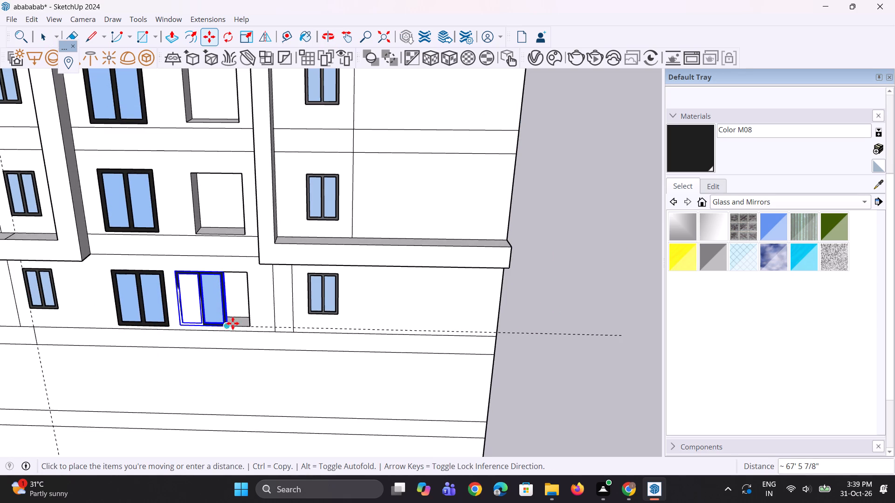
pyautogui.click(251, 320)
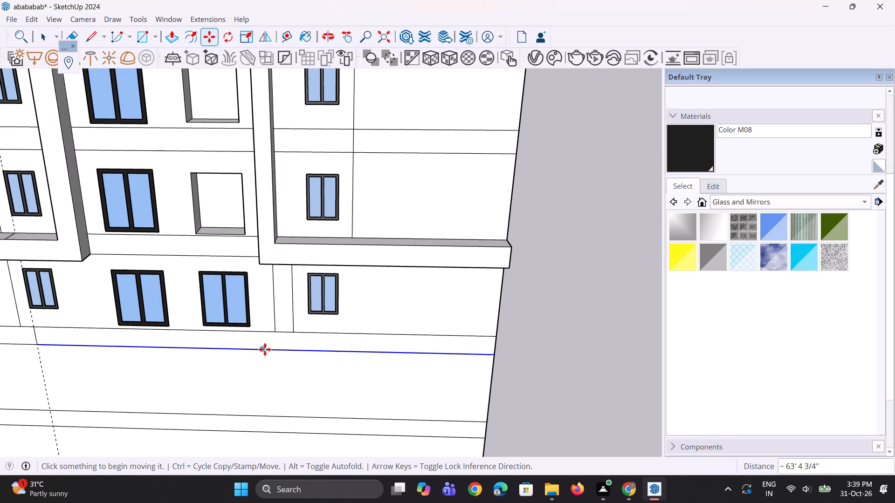
# Copy the placed window straight up into the second and third openings of the narrower column.
pyautogui.click(252, 326)
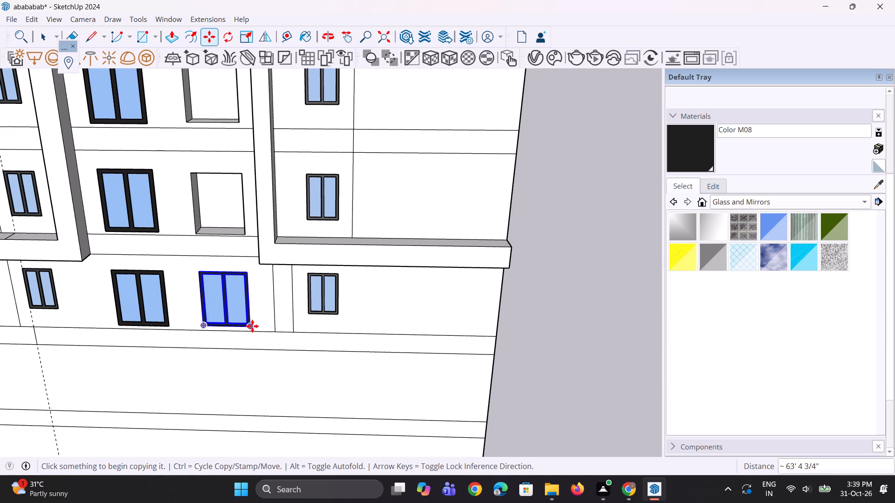
pyautogui.click(246, 236)
pyautogui.scroll(-9, 270, 324)
pyautogui.moveTo(246, 266); pyautogui.dragTo(251, 196, button='middle')
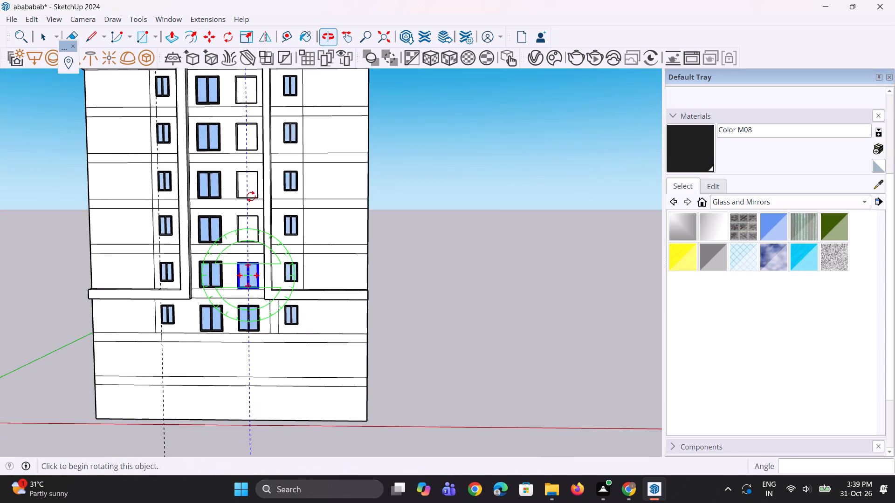
pyautogui.scroll(10, 242, 286)
pyautogui.click(269, 285)
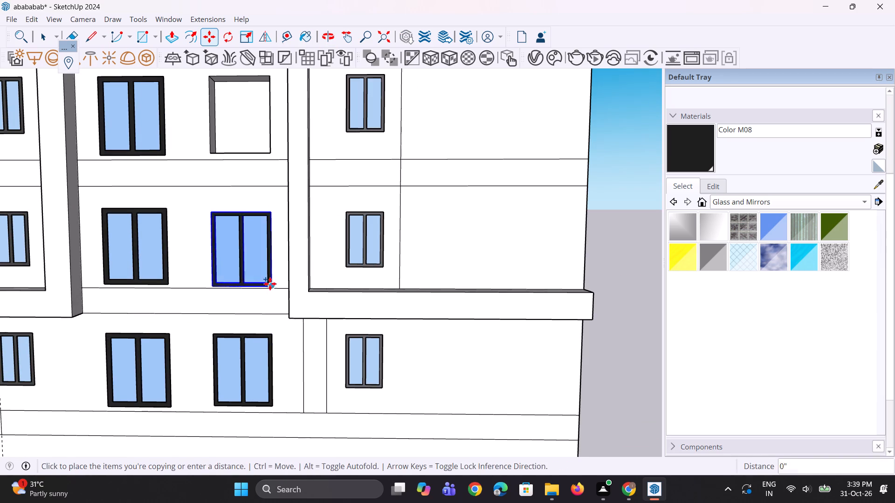
pyautogui.click(264, 154)
# Copy the window up into the fourth and fifth openings of the narrower column.
pyautogui.scroll(-11, 277, 298)
pyautogui.scroll(5, 262, 153)
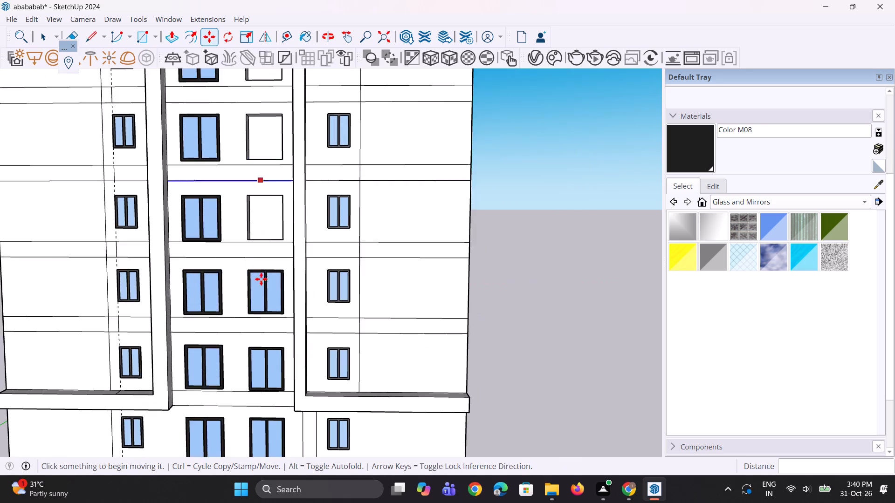
pyautogui.scroll(3, 268, 294)
pyautogui.click(290, 317)
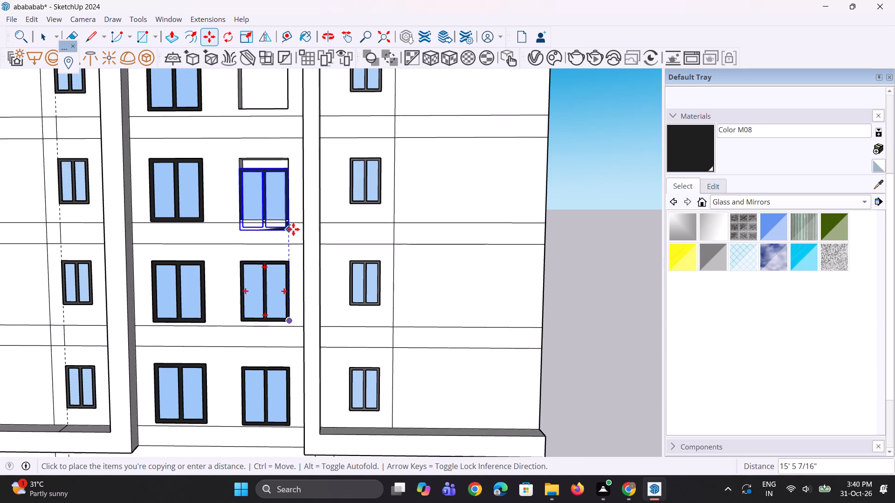
pyautogui.click(291, 222)
pyautogui.scroll(-8, 289, 363)
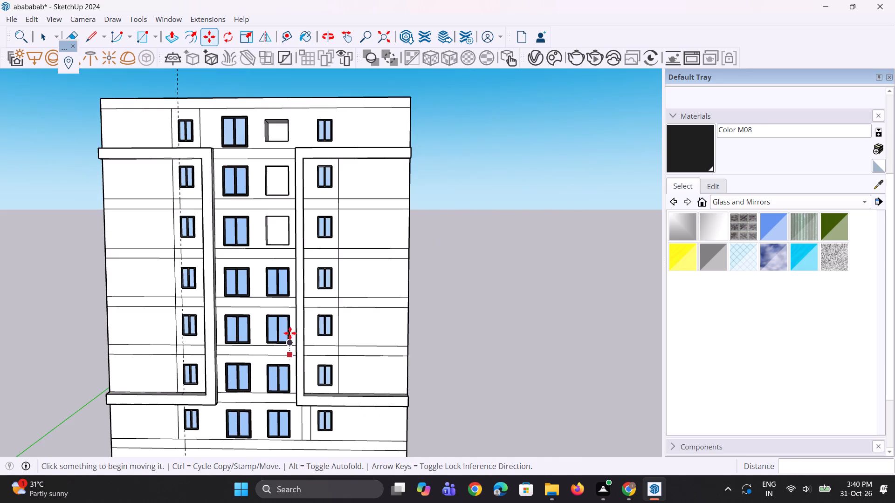
pyautogui.scroll(4, 282, 287)
pyautogui.scroll(4, 287, 346)
pyautogui.click(294, 279)
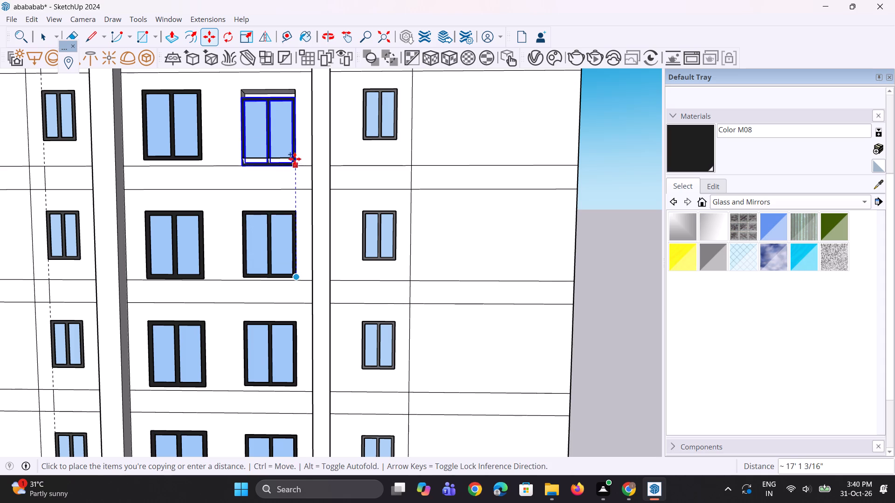
pyautogui.click(294, 153)
# Copy the window 17' 8 3/8" up into the empty opening just below the top storey.
pyautogui.scroll(-11, 307, 364)
pyautogui.scroll(3, 313, 235)
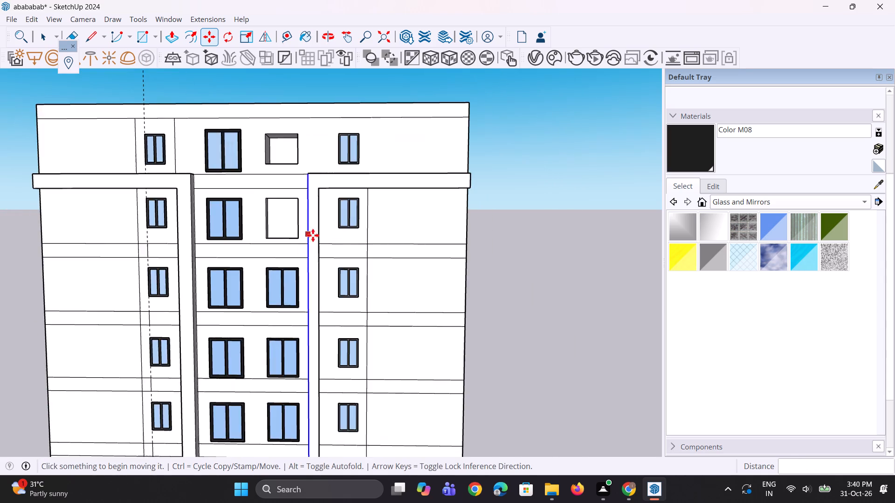
pyautogui.scroll(10, 313, 235)
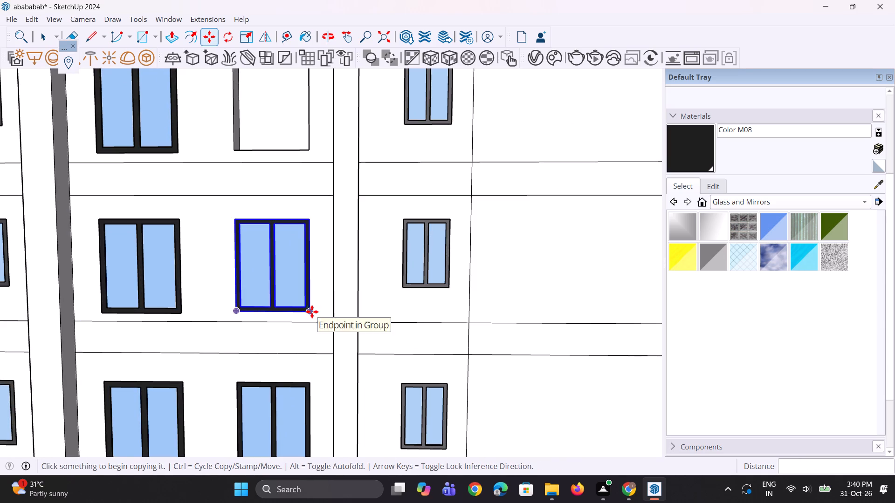
pyautogui.click(312, 312)
pyautogui.scroll(-8, 311, 292)
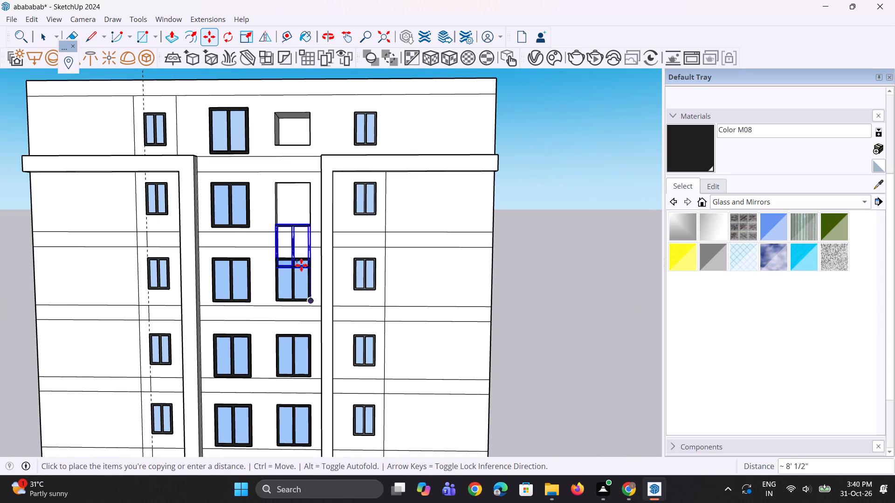
pyautogui.moveTo(305, 226); pyautogui.dragTo(304, 245)
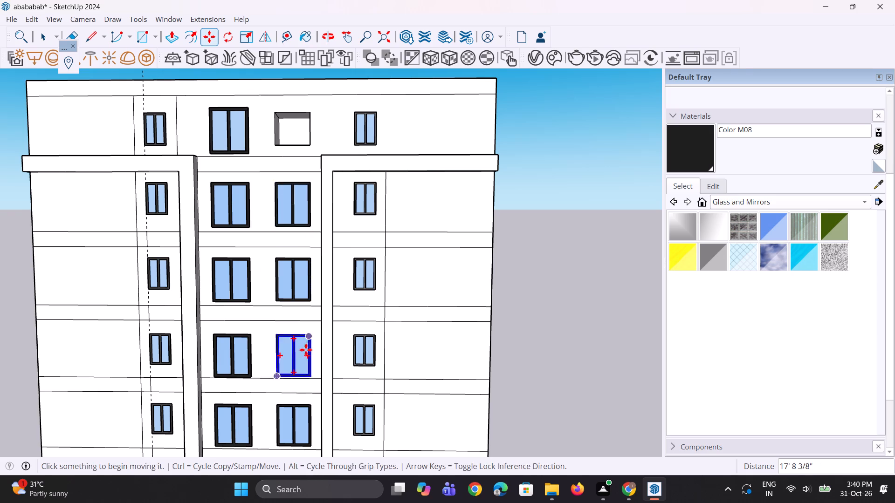
# Push the bottom face of the top-storey's empty opening down by about 2' 3" to deepen the opening.
pyautogui.scroll(-5, 301, 361)
pyautogui.scroll(10, 283, 220)
pyautogui.scroll(3, 306, 255)
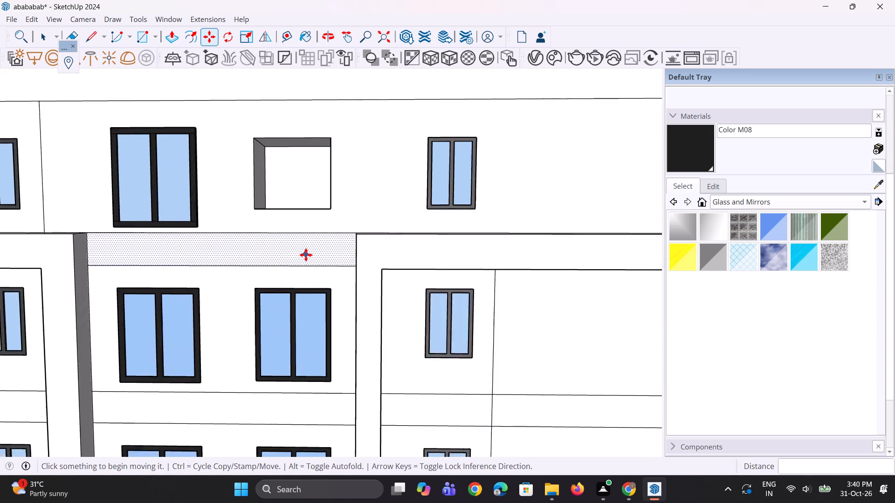
pyautogui.scroll(3, 303, 266)
pyautogui.moveTo(302, 278); pyautogui.dragTo(295, 339, button='middle')
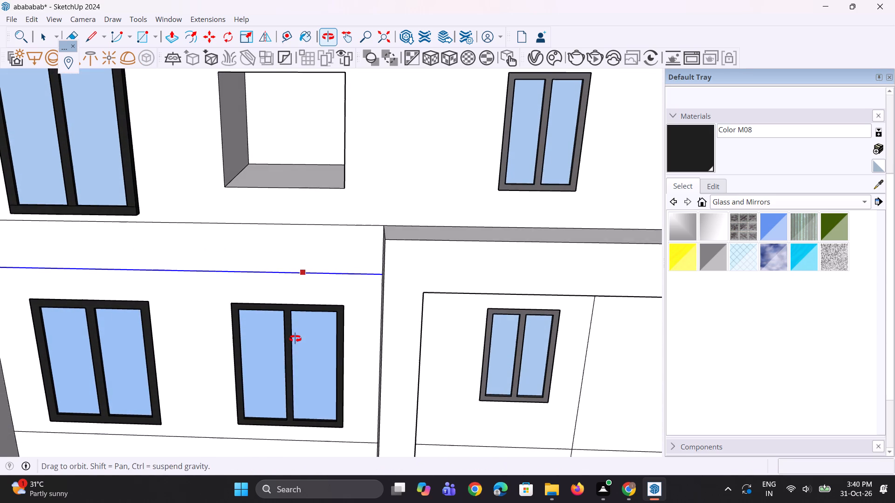
pyautogui.moveTo(295, 339); pyautogui.dragTo(295, 337, button='middle')
pyautogui.scroll(-6, 298, 316)
pyautogui.moveTo(298, 313); pyautogui.dragTo(316, 285, button='middle')
pyautogui.press('p')
pyautogui.scroll(2, 295, 231)
pyautogui.click(294, 226)
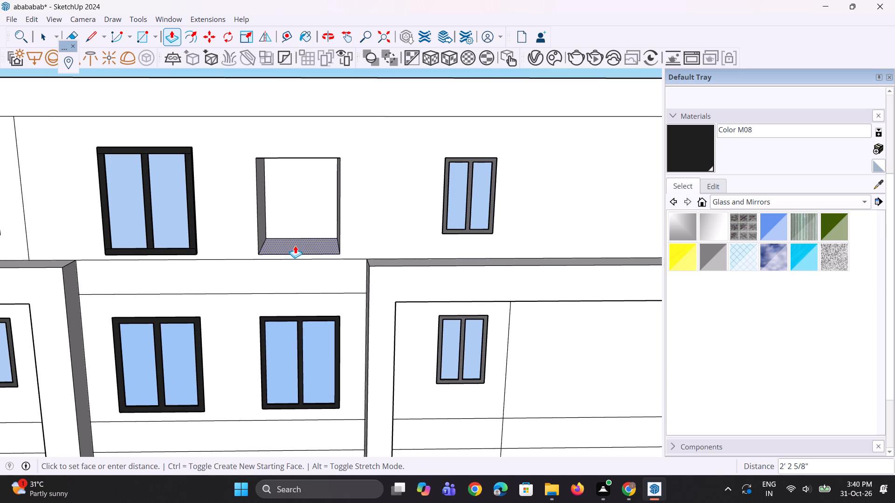
pyautogui.click(295, 245)
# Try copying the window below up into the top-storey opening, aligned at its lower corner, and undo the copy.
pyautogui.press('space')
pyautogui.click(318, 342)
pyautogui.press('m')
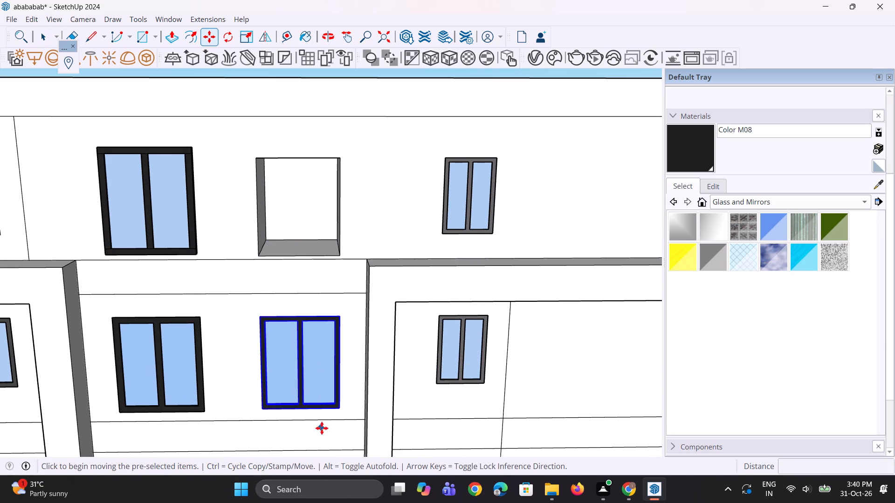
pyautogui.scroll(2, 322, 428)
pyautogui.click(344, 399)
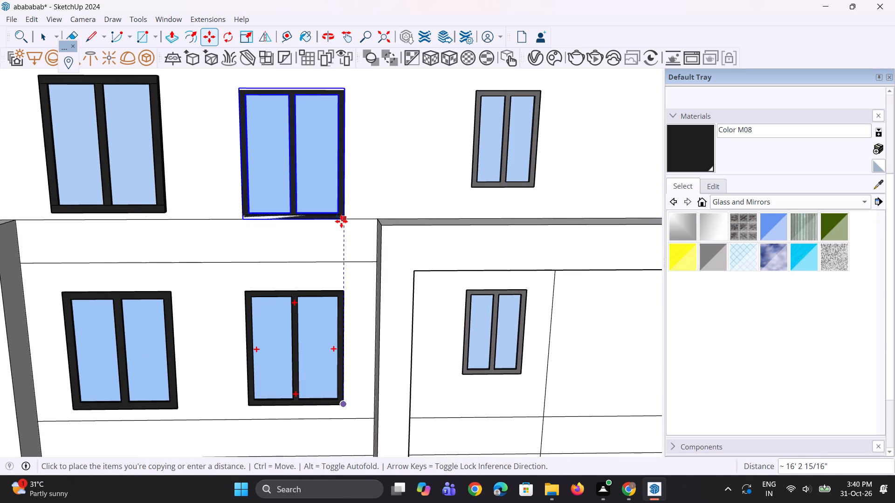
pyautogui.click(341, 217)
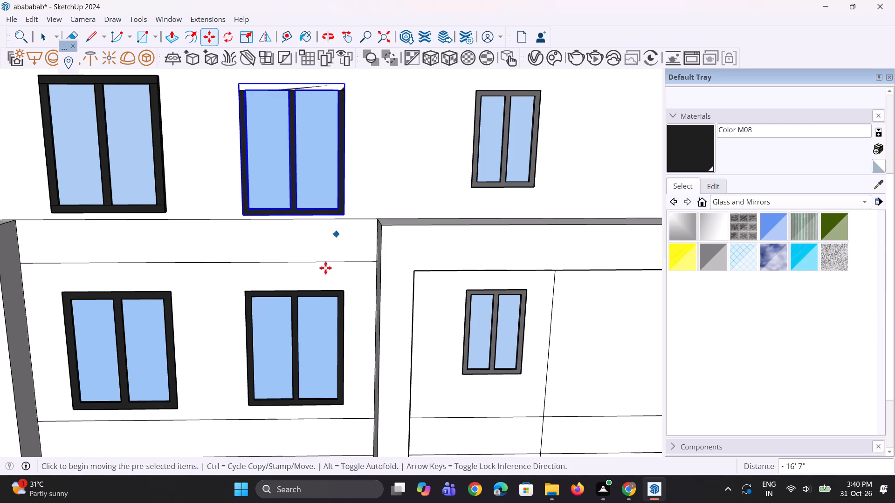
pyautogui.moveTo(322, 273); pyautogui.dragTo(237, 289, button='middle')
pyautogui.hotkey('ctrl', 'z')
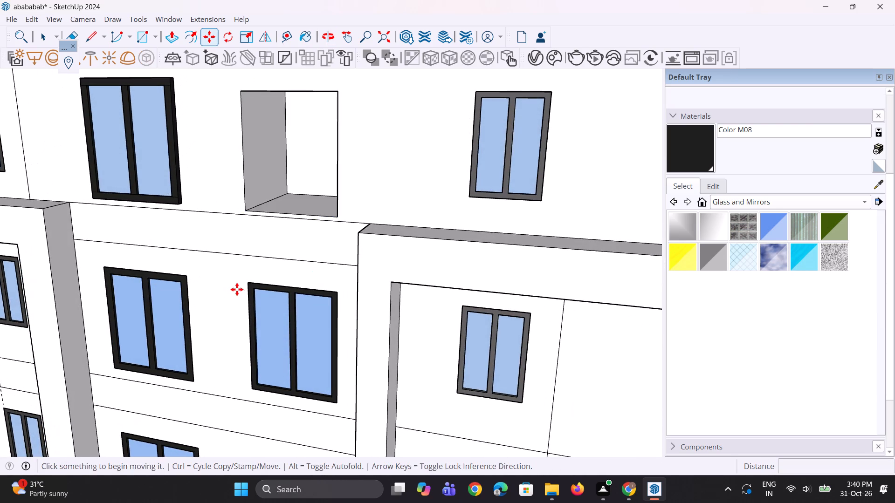
# Push the top face of the top-storey's empty opening up by 9 7/8".
pyautogui.moveTo(234, 285); pyautogui.dragTo(330, 330, button='middle')
pyautogui.scroll(-5, 322, 370)
pyautogui.moveTo(311, 304); pyautogui.dragTo(305, 203, button='middle')
pyautogui.press('p')
pyautogui.scroll(2, 302, 192)
pyautogui.click(300, 170)
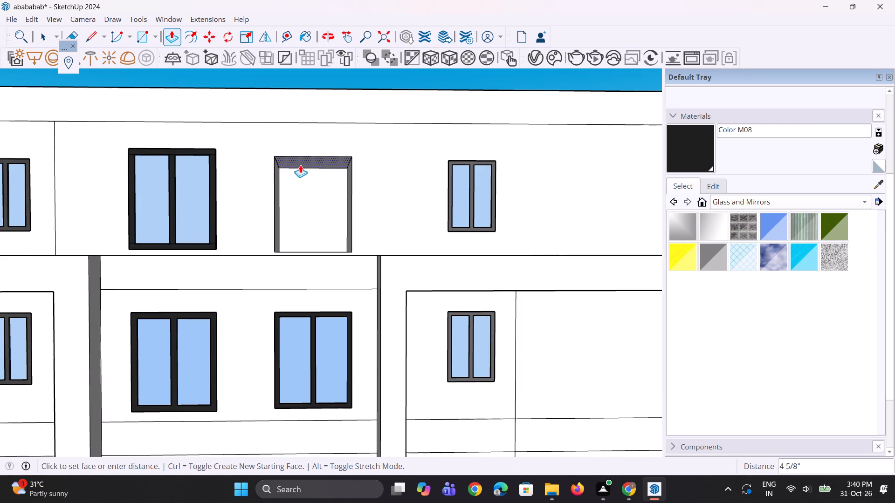
pyautogui.click(300, 163)
# Copy the window below about 16' 7" up into the enlarged top-storey opening.
pyautogui.scroll(-6, 303, 352)
pyautogui.moveTo(262, 344); pyautogui.dragTo(256, 400, button='middle')
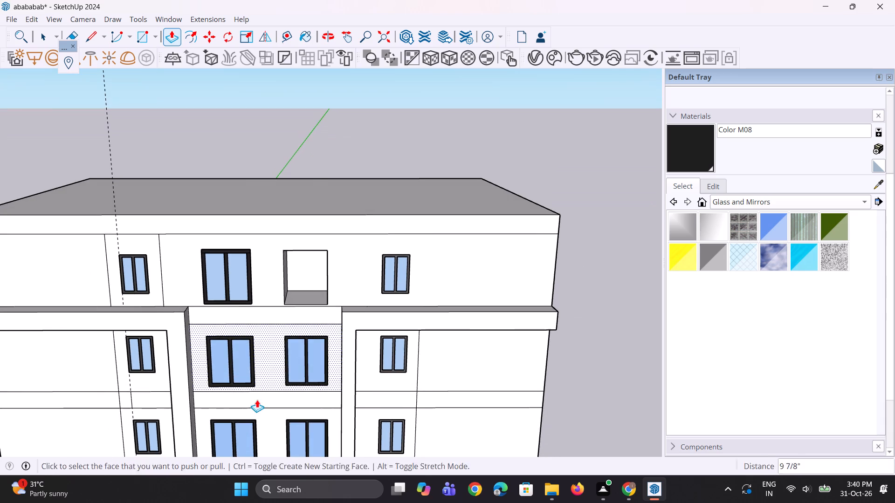
pyautogui.press('space')
pyautogui.click(298, 376)
pyautogui.scroll(6, 317, 380)
pyautogui.press('m')
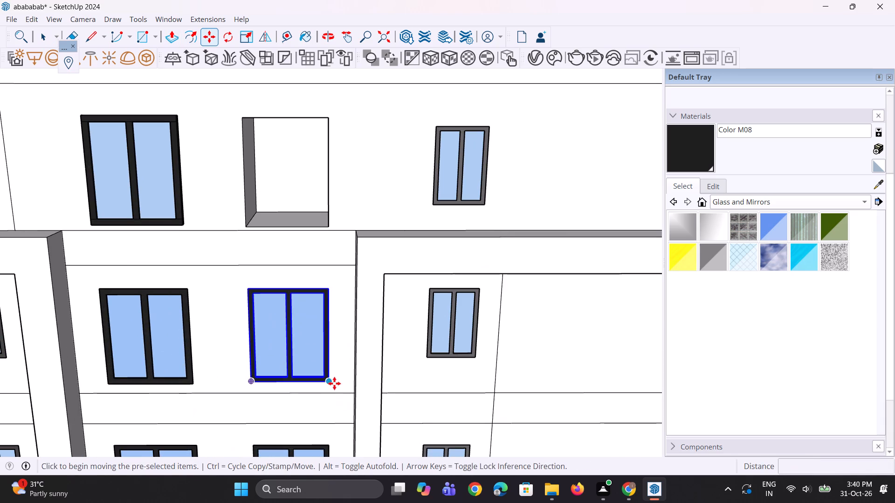
pyautogui.click(333, 381)
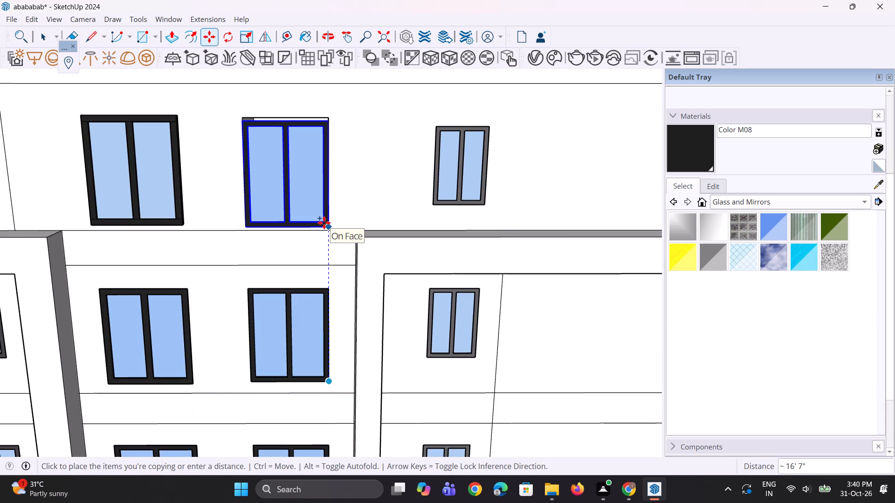
pyautogui.click(324, 223)
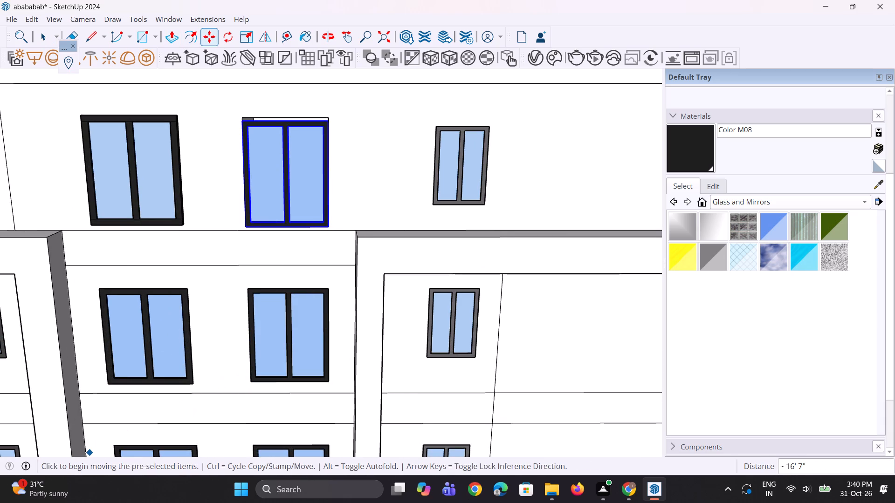
# Move the top-storey window copy up 3 13/16" to align its upper corner with the opening's top.
pyautogui.scroll(1, 894, 502)
pyautogui.scroll(3, 315, 128)
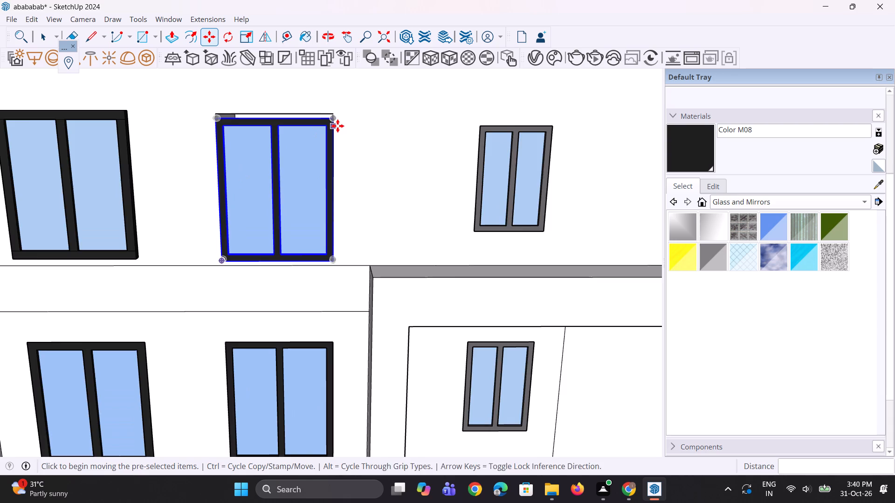
pyautogui.scroll(3, 337, 124)
pyautogui.click(333, 117)
pyautogui.click(333, 115)
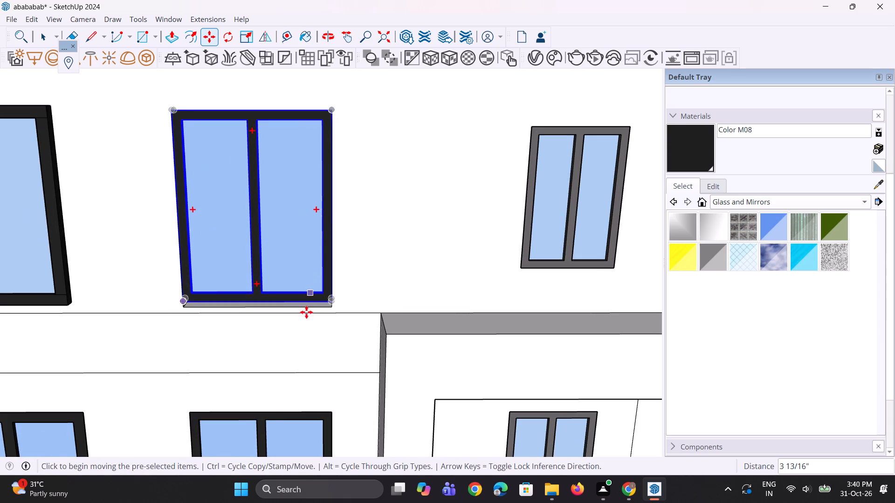
# Push the top-storey opening's bottom face up 3 13/16" to meet the window's lower edge.
pyautogui.press('p')
pyautogui.scroll(3, 192, 306)
pyautogui.click(194, 305)
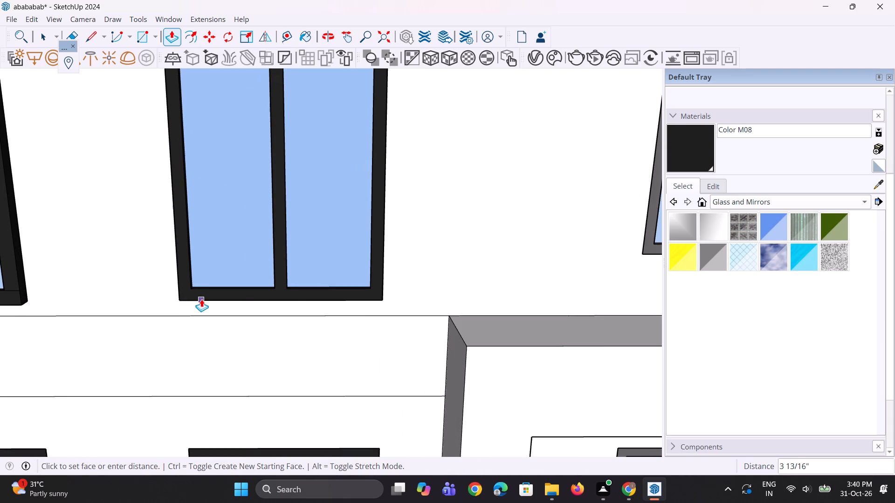
pyautogui.click(201, 299)
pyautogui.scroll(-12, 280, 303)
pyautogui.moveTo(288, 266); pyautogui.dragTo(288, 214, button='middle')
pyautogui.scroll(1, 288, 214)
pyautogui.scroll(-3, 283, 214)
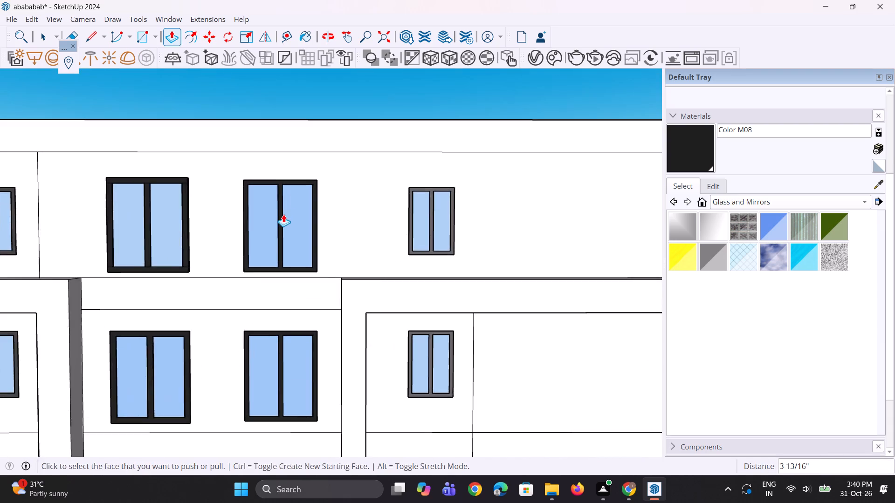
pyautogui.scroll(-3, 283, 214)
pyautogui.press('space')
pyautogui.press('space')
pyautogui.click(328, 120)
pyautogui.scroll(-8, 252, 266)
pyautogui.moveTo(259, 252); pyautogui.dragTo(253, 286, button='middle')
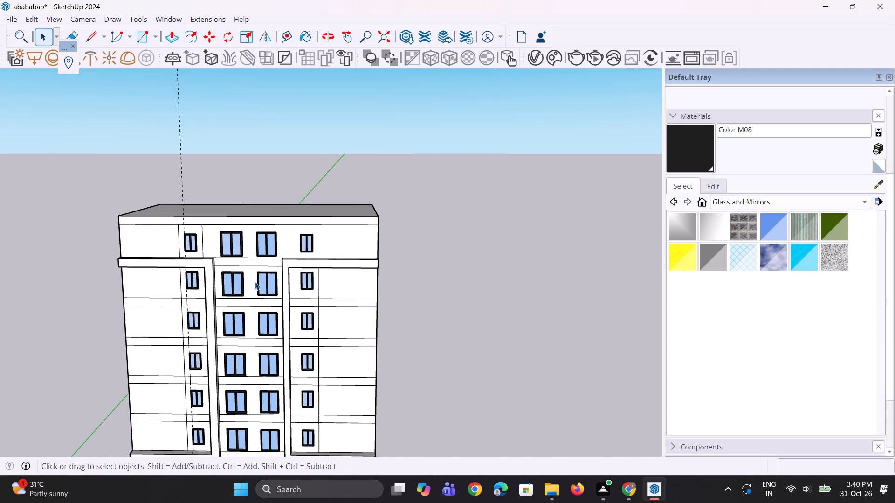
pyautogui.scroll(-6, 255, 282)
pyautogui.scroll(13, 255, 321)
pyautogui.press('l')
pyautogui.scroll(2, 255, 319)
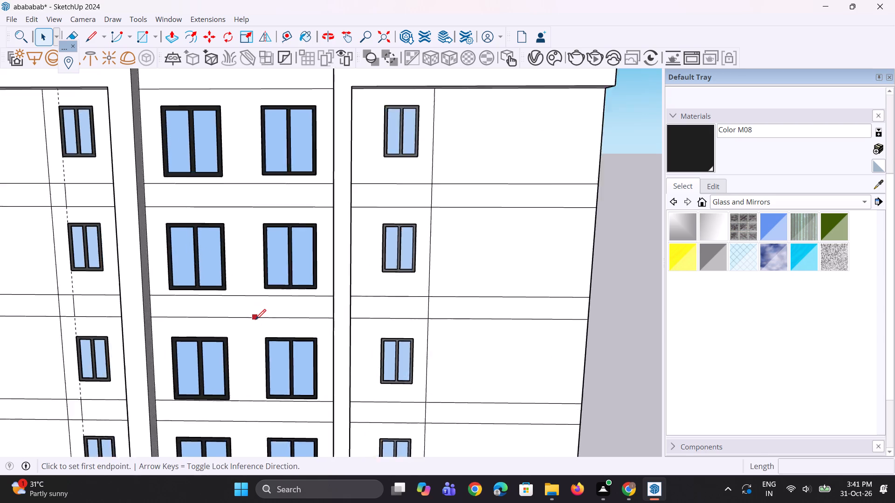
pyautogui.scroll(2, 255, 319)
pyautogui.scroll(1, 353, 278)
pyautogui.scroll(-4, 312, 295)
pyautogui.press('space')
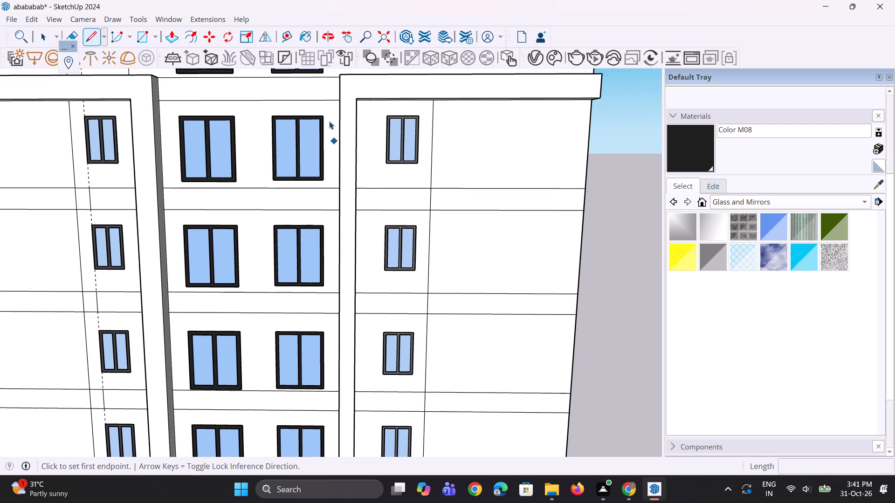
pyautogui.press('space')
# Place vertical guides along both side edges of the central bay's narrower window column.
pyautogui.click(291, 30)
pyautogui.scroll(3, 296, 221)
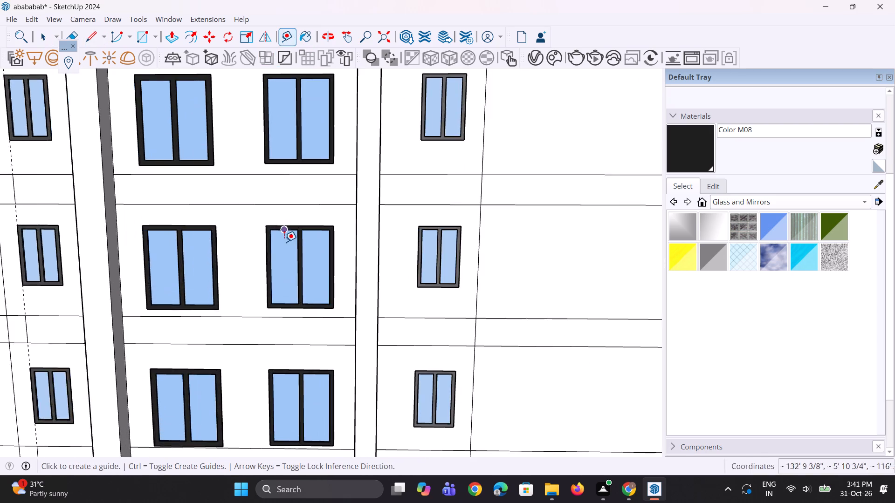
pyautogui.scroll(3, 282, 244)
pyautogui.click(262, 246)
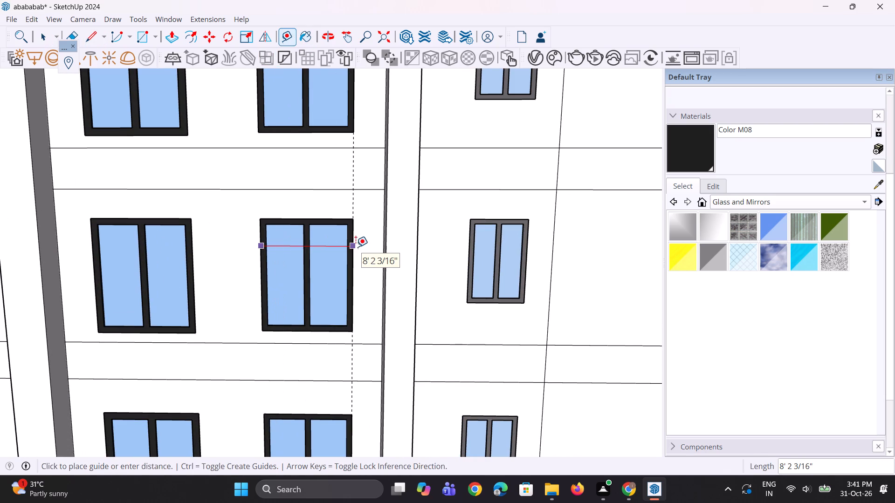
pyautogui.click(356, 247)
pyautogui.click(355, 263)
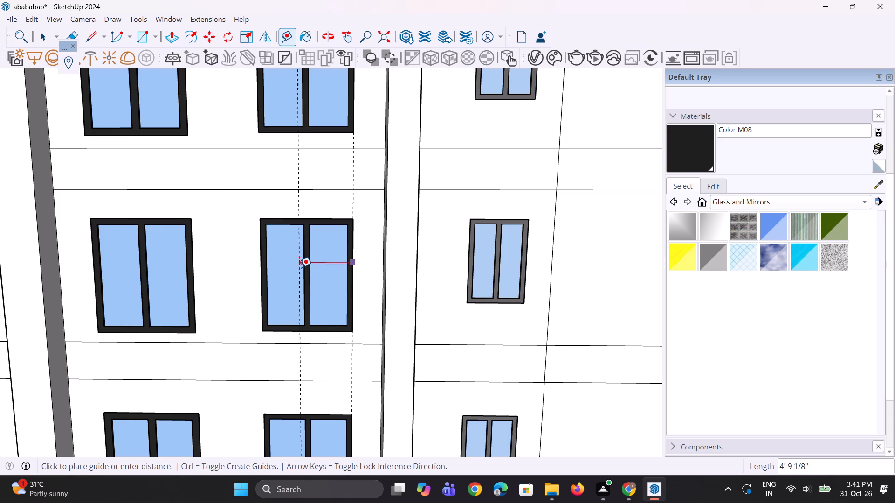
pyautogui.click(263, 279)
pyautogui.scroll(-5, 291, 278)
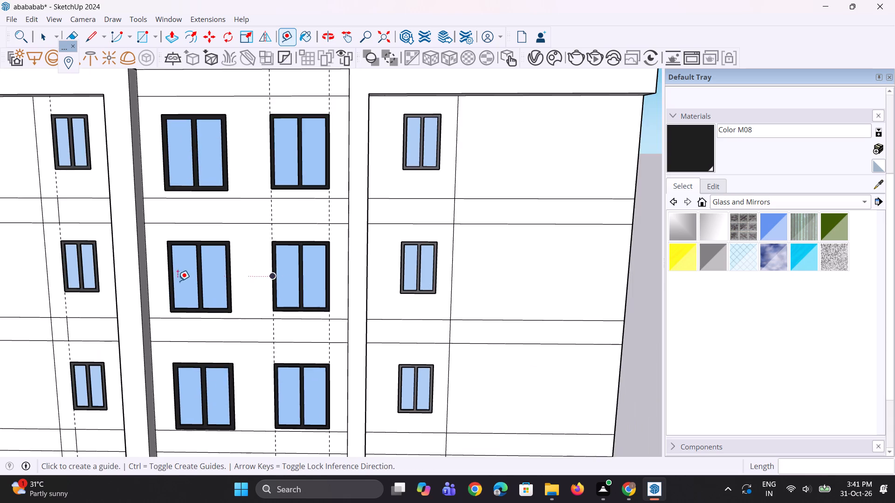
# Place a vertical guide along the right edge of the central bay's wider window column.
pyautogui.scroll(4, 164, 281)
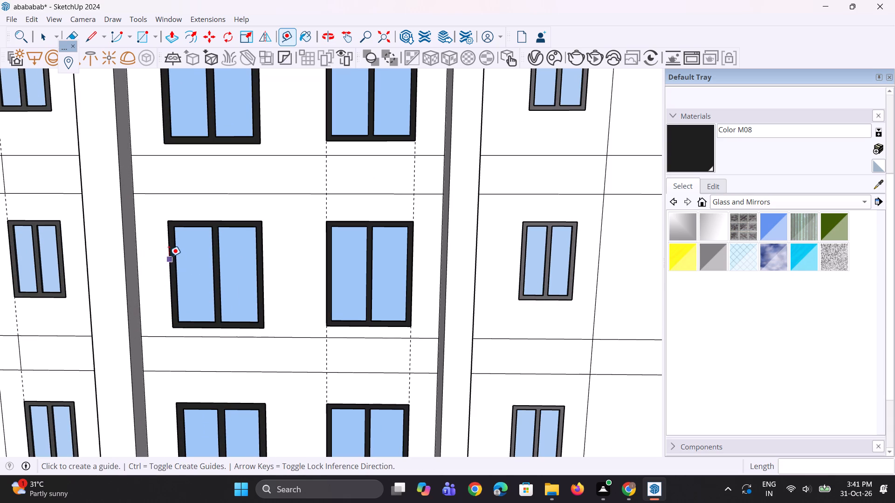
pyautogui.click(167, 245)
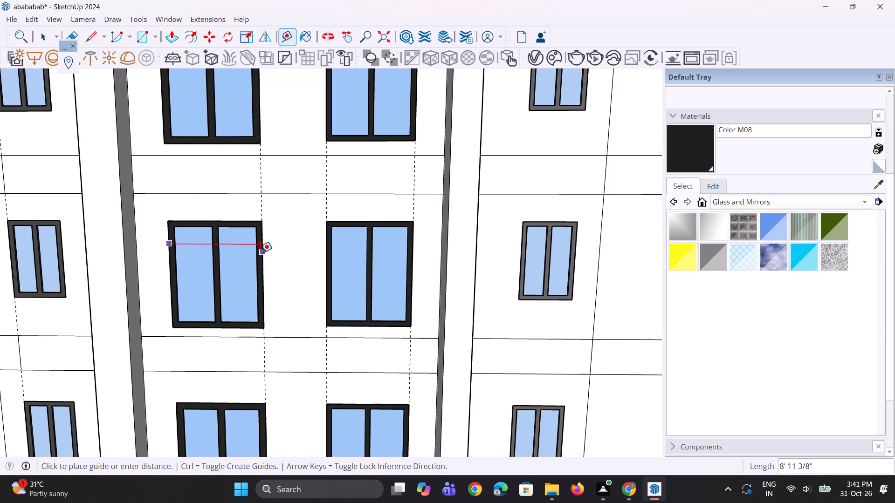
pyautogui.click(261, 252)
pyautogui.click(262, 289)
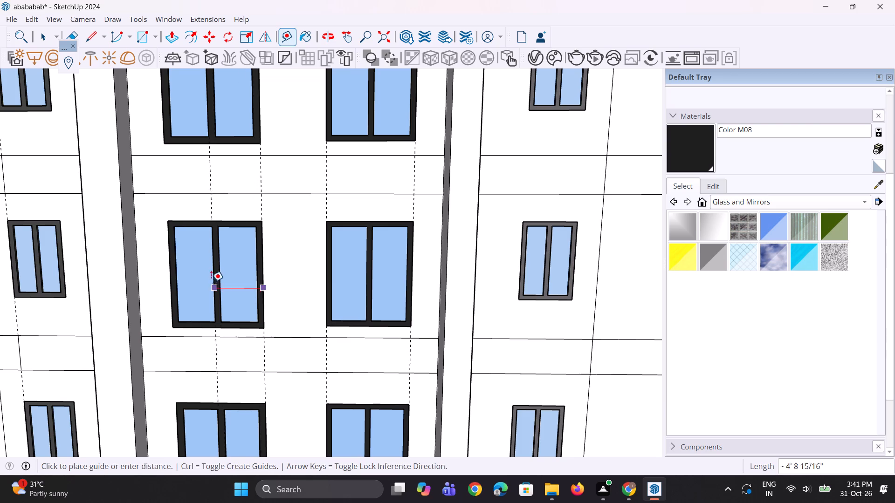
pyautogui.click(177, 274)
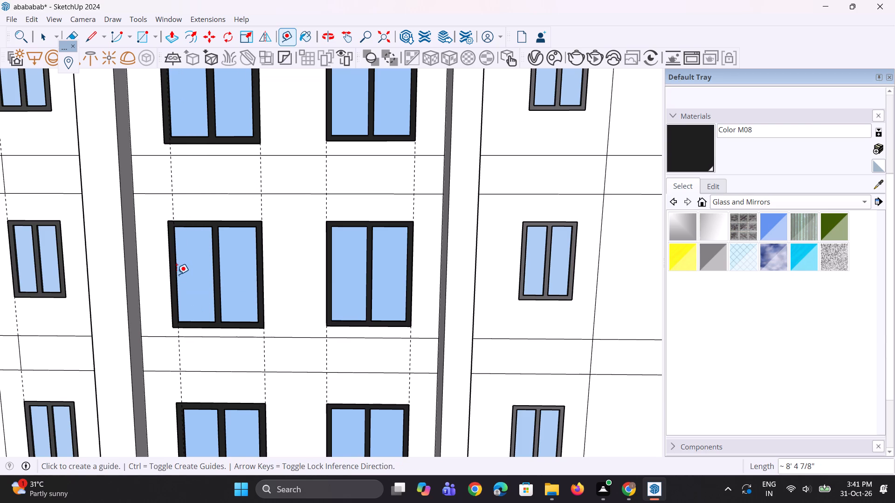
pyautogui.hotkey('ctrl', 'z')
# Place a vertical guide along the left outer edge of the central bay's wider window column.
pyautogui.scroll(3, 256, 289)
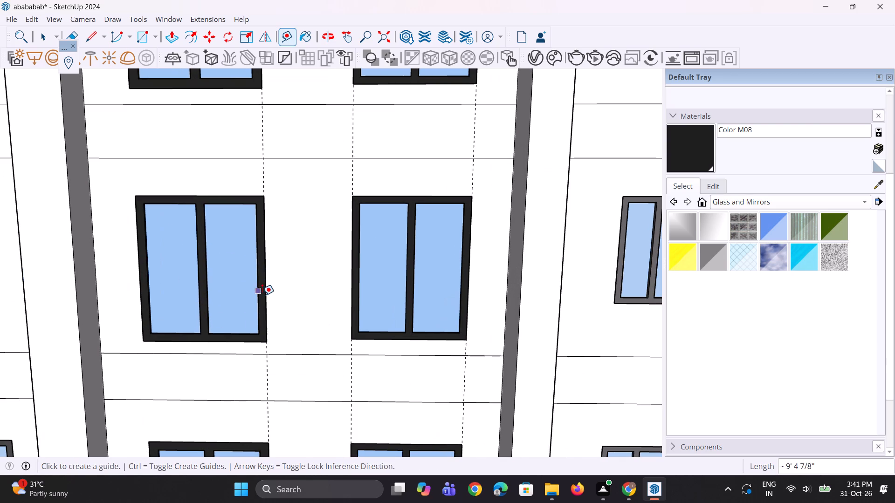
pyautogui.click(266, 297)
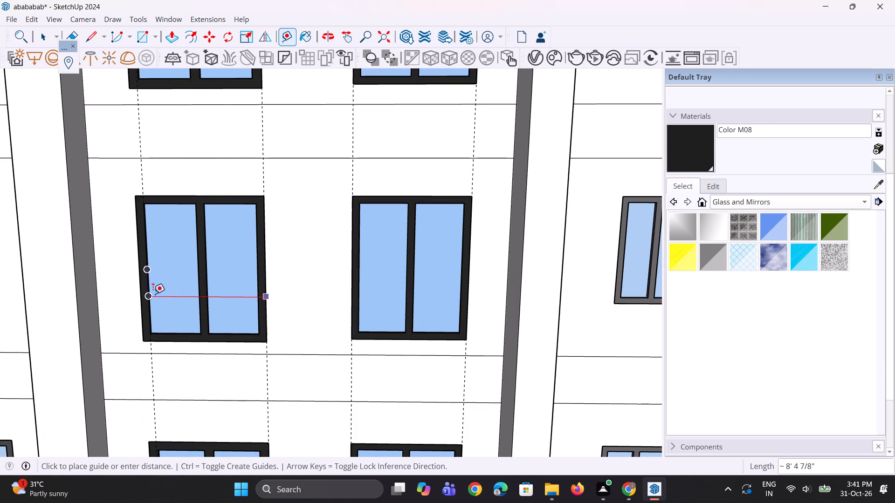
pyautogui.click(141, 295)
pyautogui.scroll(-6, 171, 324)
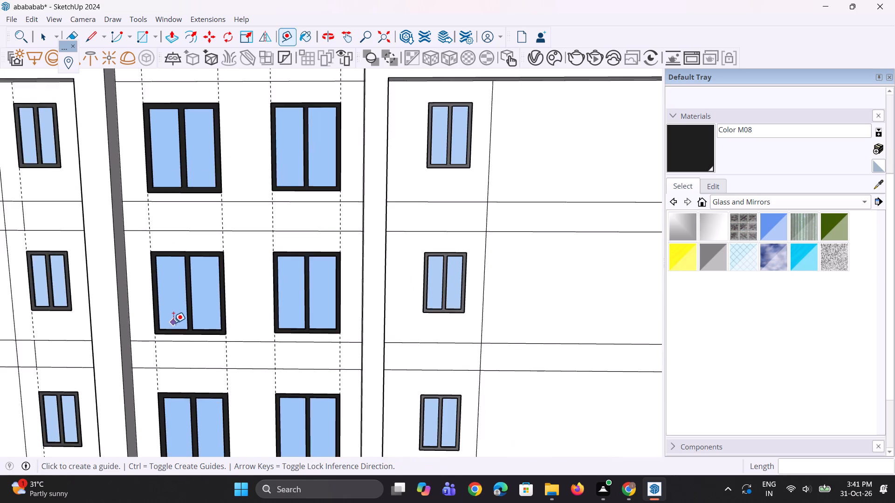
pyautogui.scroll(-6, 173, 323)
pyautogui.press('space')
pyautogui.scroll(-5, 173, 323)
pyautogui.press('space')
pyautogui.press('space')
pyautogui.moveTo(440, 360); pyautogui.dragTo(435, 356)
# Draw two vertical lines about 3' 6 3/4" long along the wider column's guides, across the band below the top-storey window.
pyautogui.scroll(4, 148, 123)
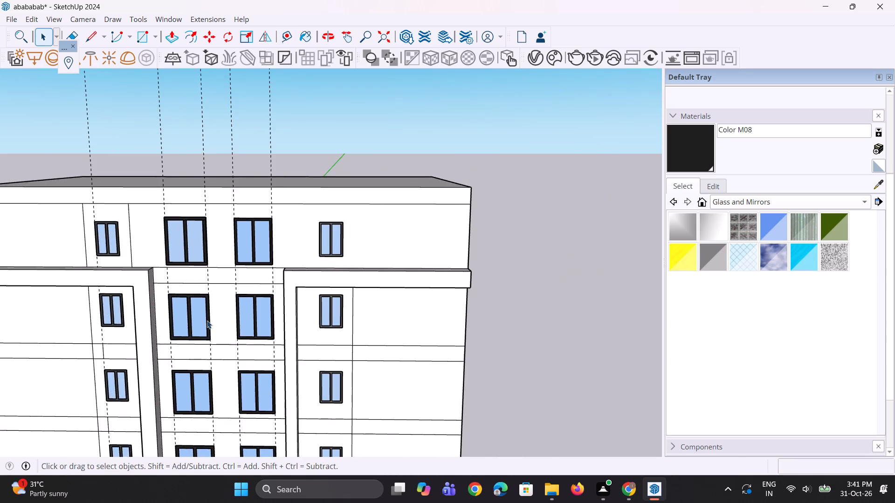
pyautogui.scroll(3, 208, 296)
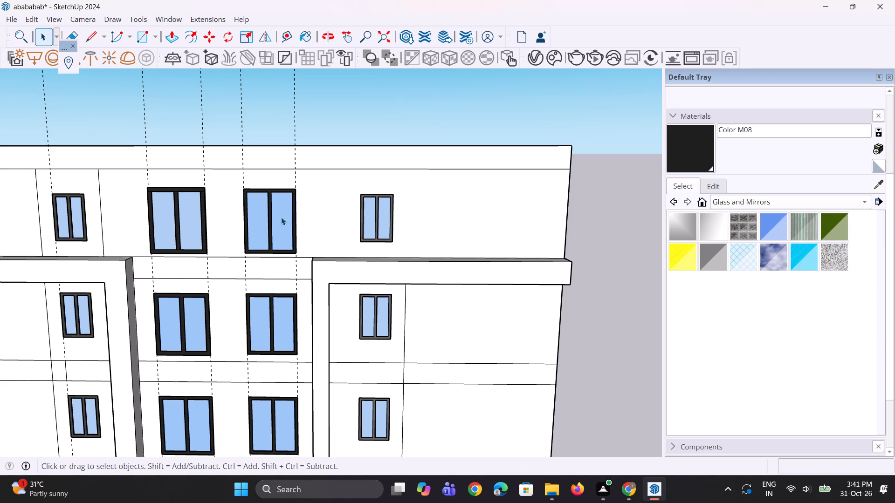
pyautogui.scroll(1, 159, 272)
pyautogui.press('l')
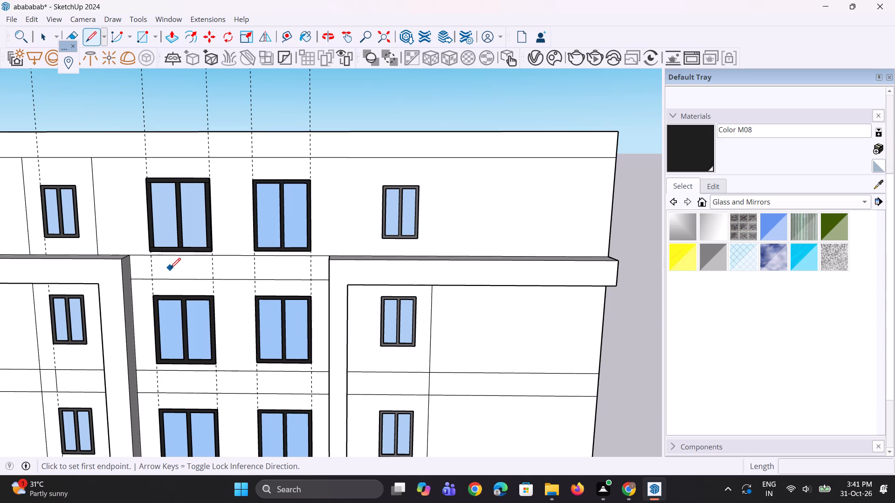
pyautogui.scroll(2, 166, 250)
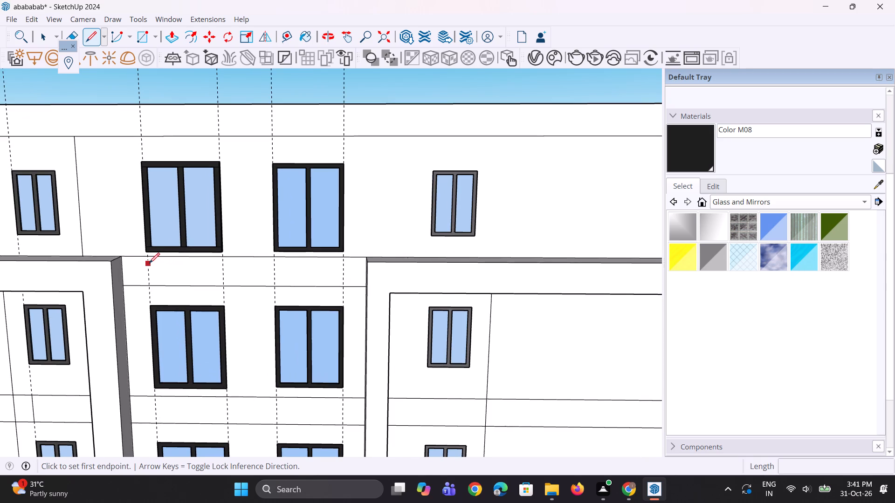
pyautogui.click(146, 258)
pyautogui.click(146, 287)
pyautogui.click(222, 259)
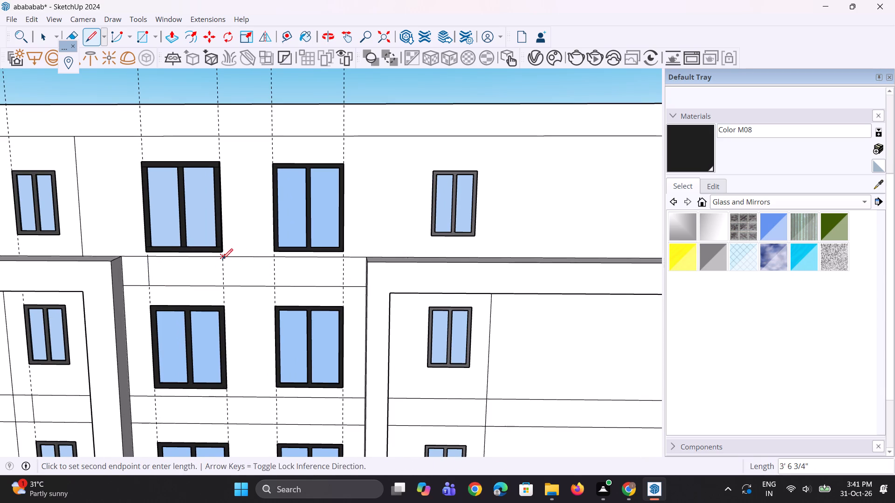
pyautogui.click(224, 282)
# Draw two 3' 6 3/4" vertical lines along the wider column's guides, across the band below the second window from the top.
pyautogui.scroll(-5, 225, 282)
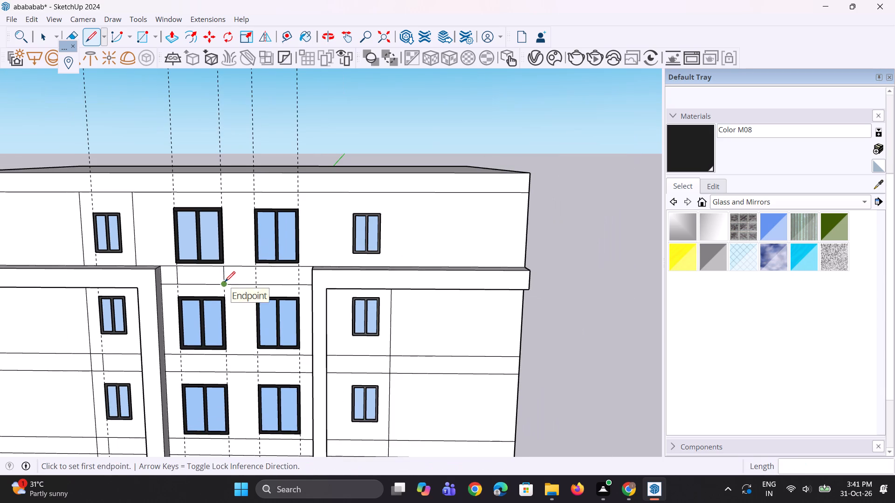
pyautogui.scroll(-3, 232, 241)
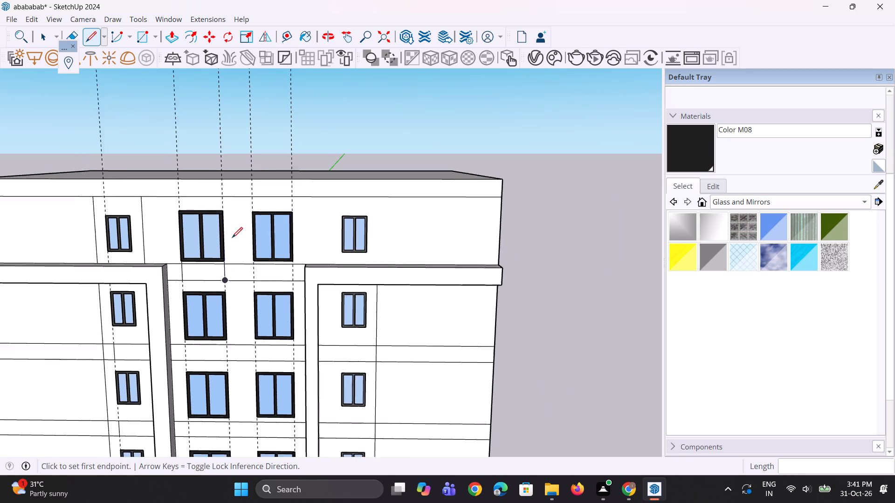
pyautogui.scroll(-10, 235, 215)
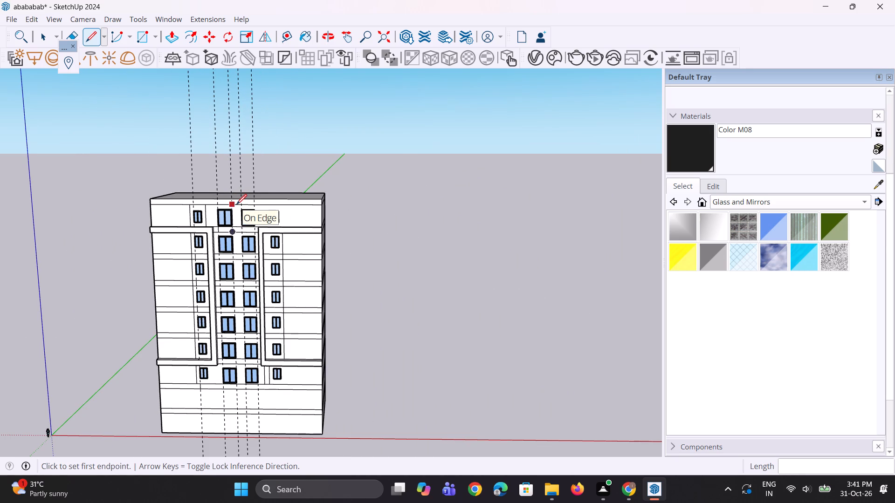
pyautogui.scroll(-1, 236, 204)
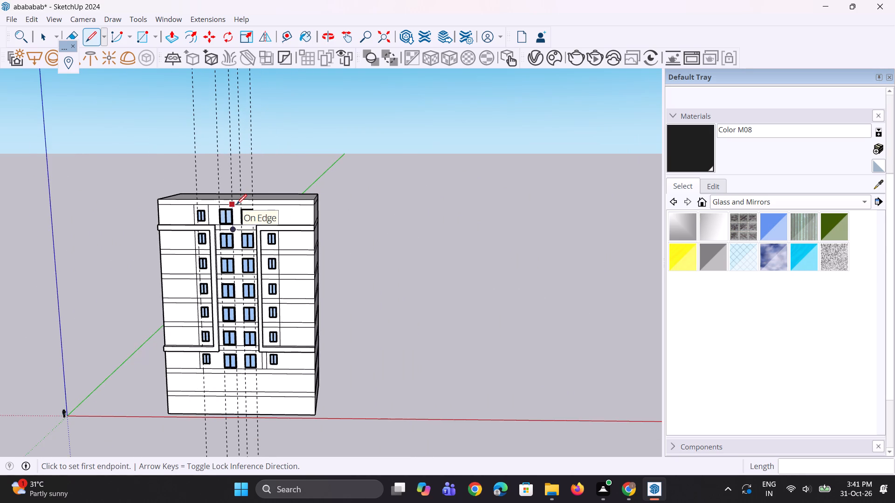
pyautogui.scroll(-1, 236, 204)
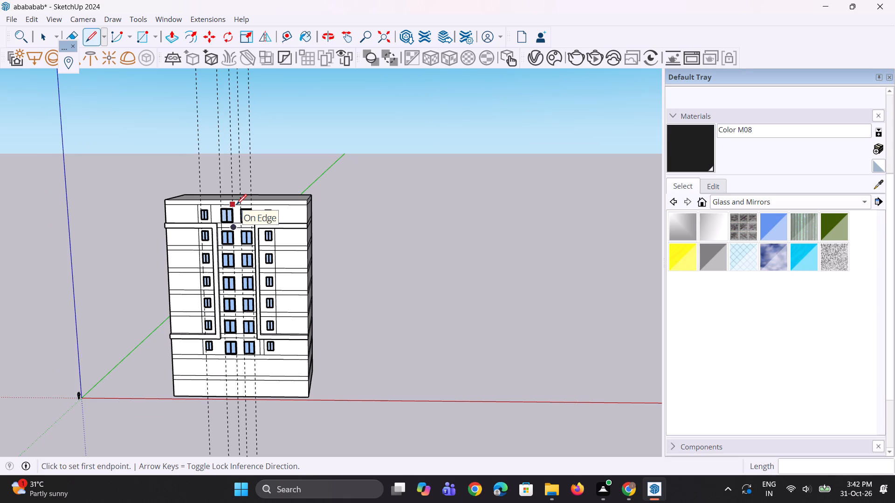
pyautogui.scroll(-3, 236, 204)
pyautogui.scroll(5, 220, 241)
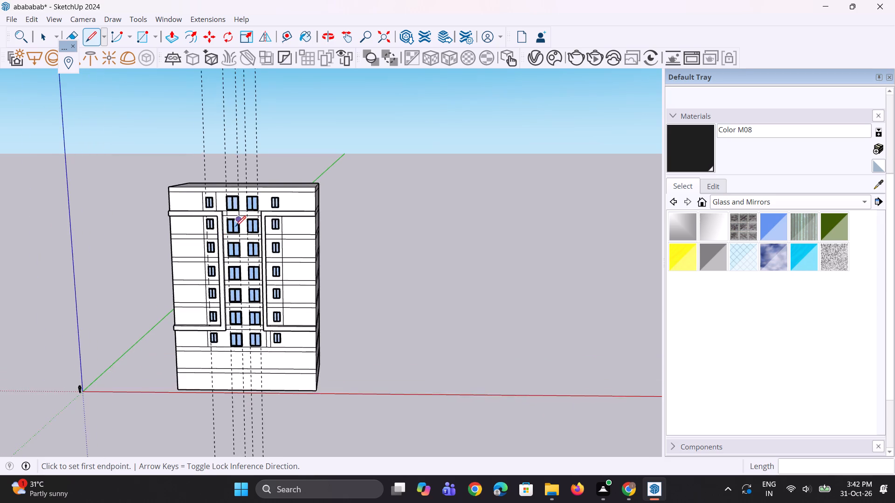
pyautogui.scroll(18, 235, 226)
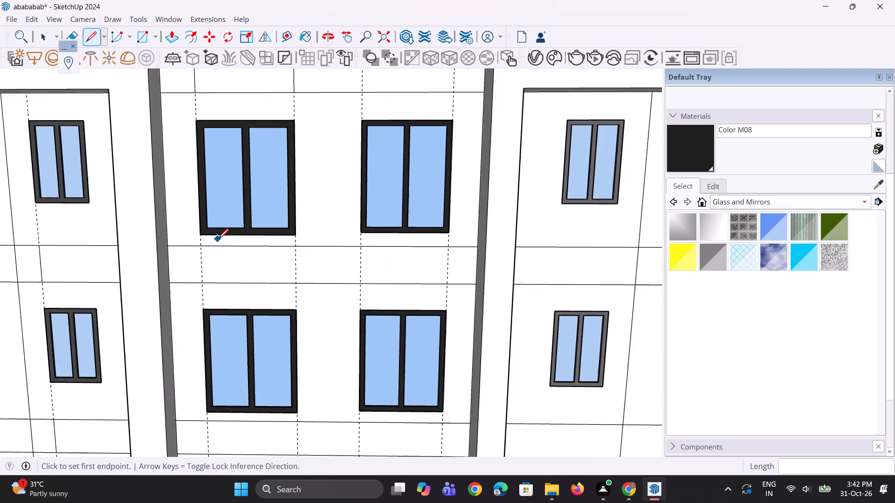
pyautogui.scroll(5, 218, 239)
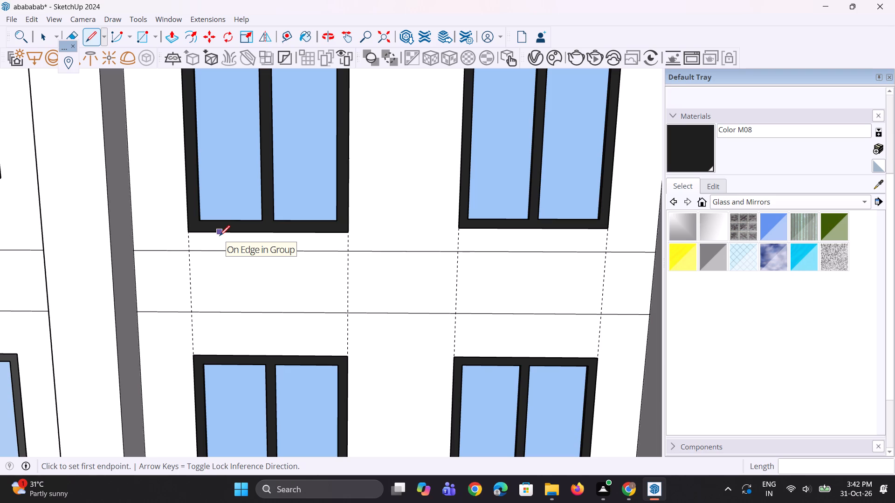
pyautogui.click(189, 251)
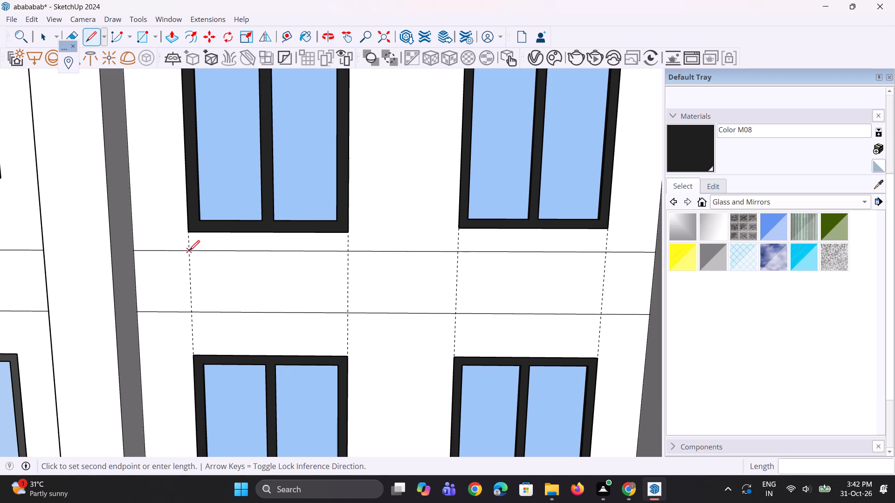
pyautogui.click(190, 313)
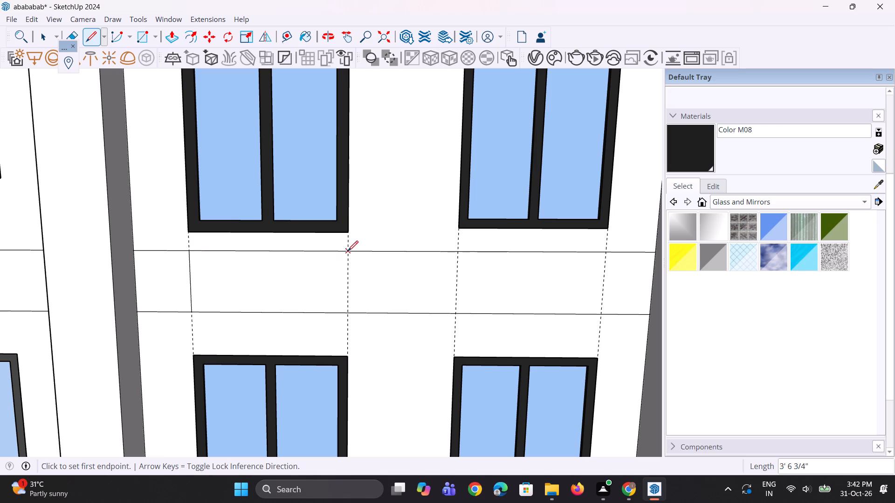
pyautogui.click(348, 251)
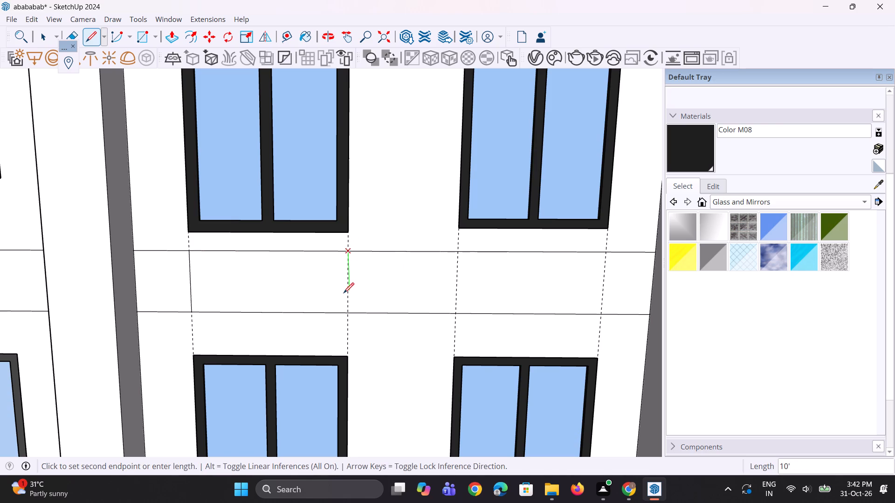
pyautogui.click(345, 313)
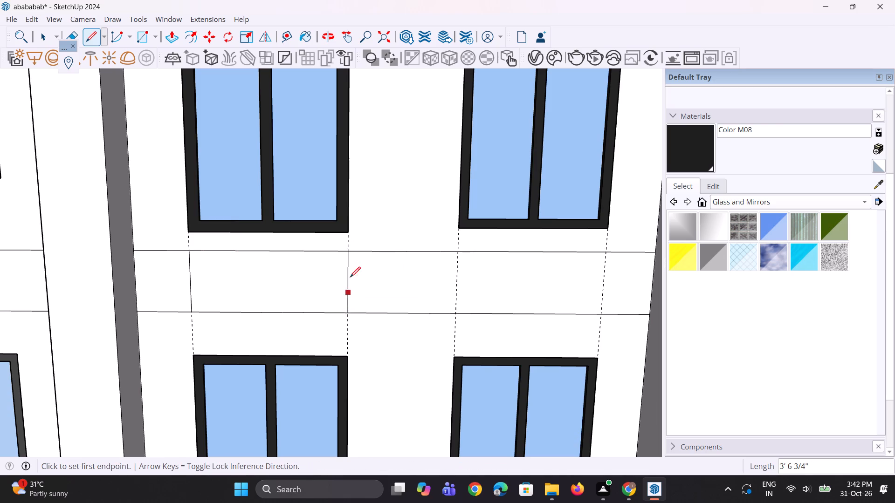
# Draw two vertical lines about 3' 6 3/4" long along the wider column's guides, across the band below the third window from the top.
pyautogui.scroll(-6, 318, 231)
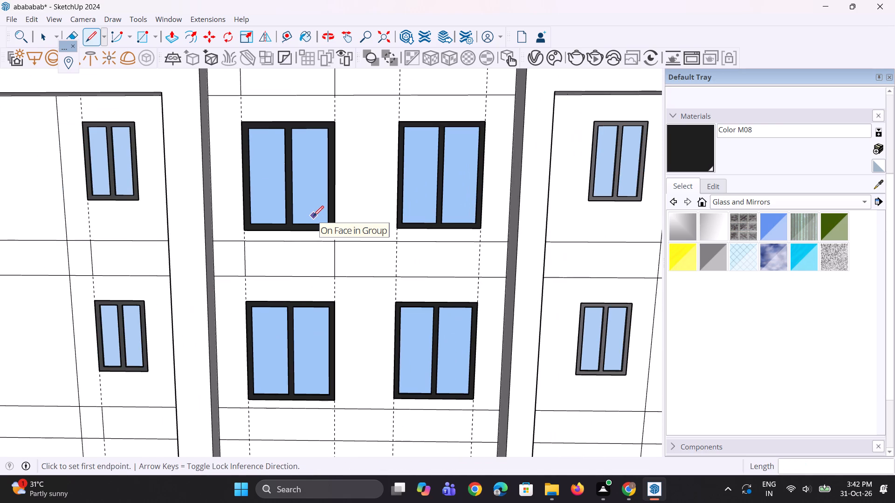
pyautogui.scroll(-5, 313, 216)
pyautogui.scroll(7, 297, 350)
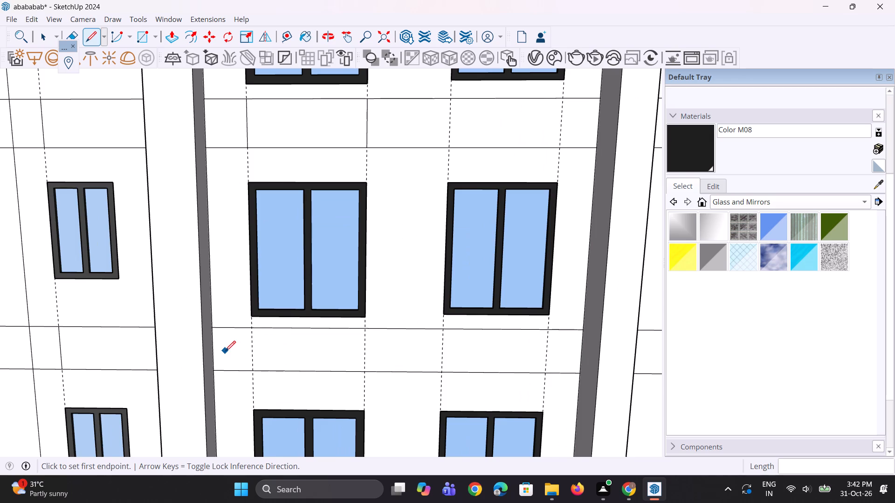
pyautogui.scroll(7, 236, 353)
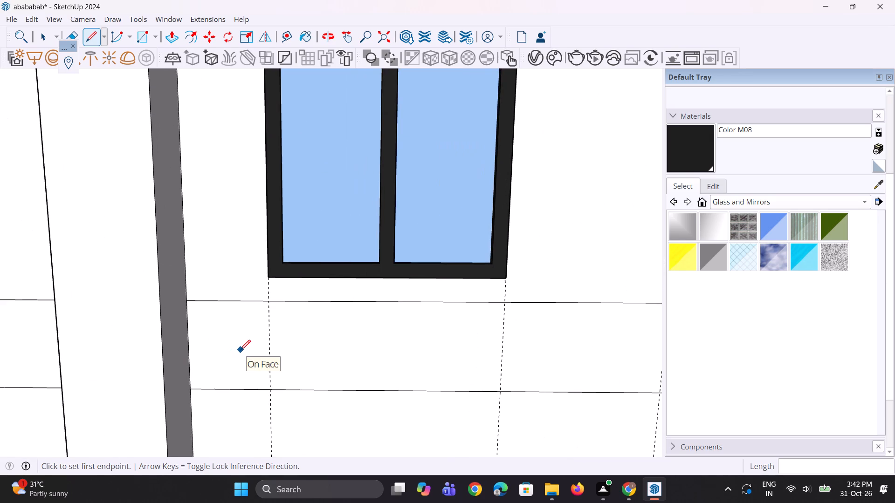
pyautogui.click(268, 303)
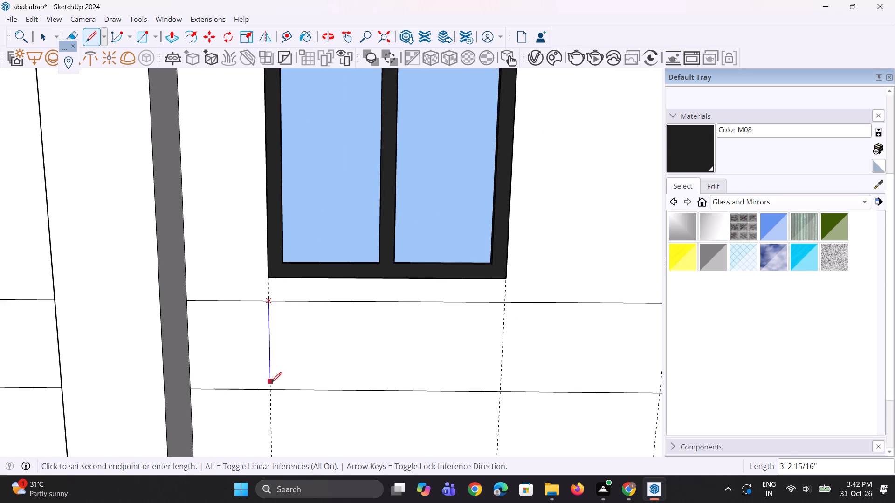
pyautogui.click(269, 387)
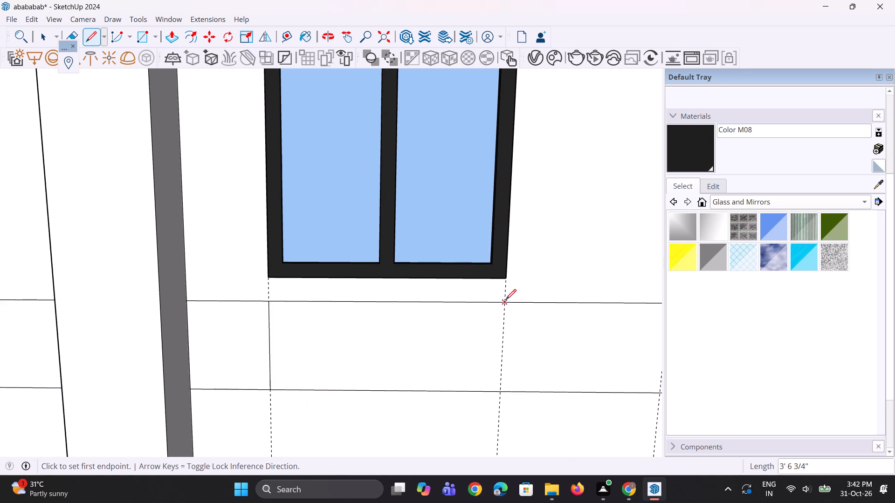
pyautogui.click(506, 299)
pyautogui.click(505, 386)
# Draw two vertical lines along the wider column's guides, across the band below the fourth window from the top.
pyautogui.scroll(-4, 357, 277)
pyautogui.scroll(-5, 418, 210)
pyautogui.scroll(4, 399, 277)
pyautogui.scroll(3, 391, 322)
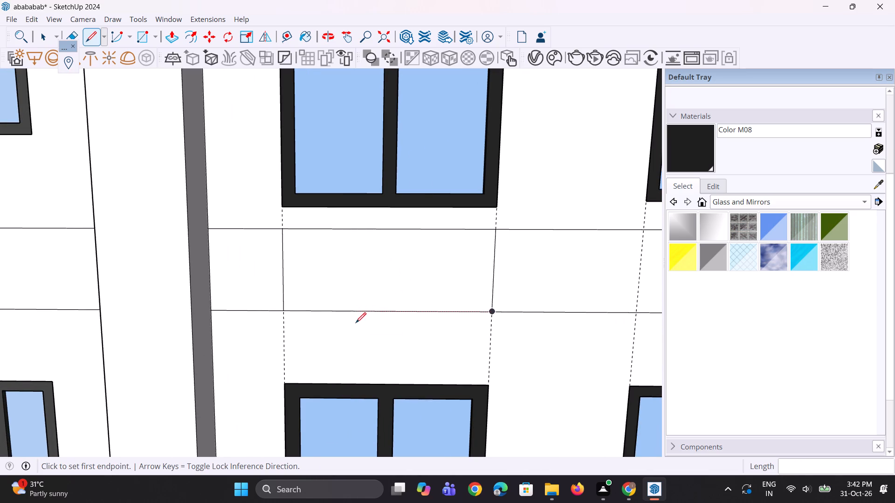
pyautogui.scroll(-10, 343, 241)
pyautogui.scroll(-4, 327, 182)
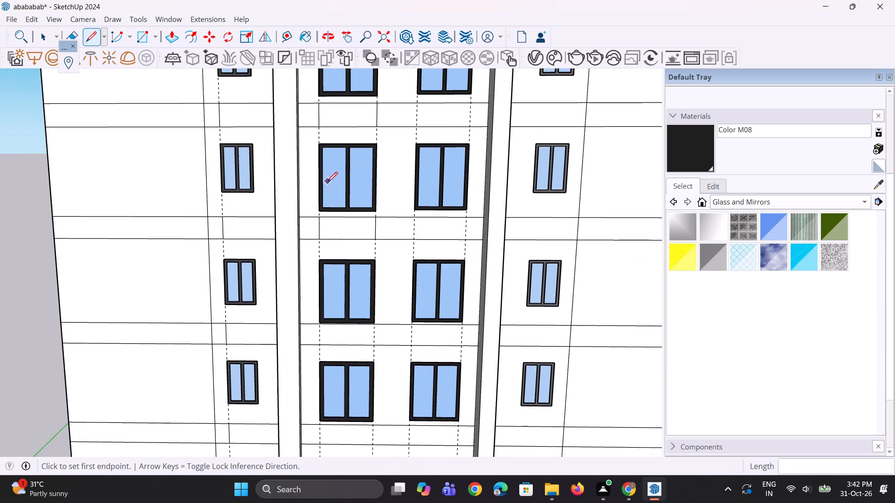
pyautogui.scroll(-2, 327, 182)
pyautogui.scroll(8, 321, 270)
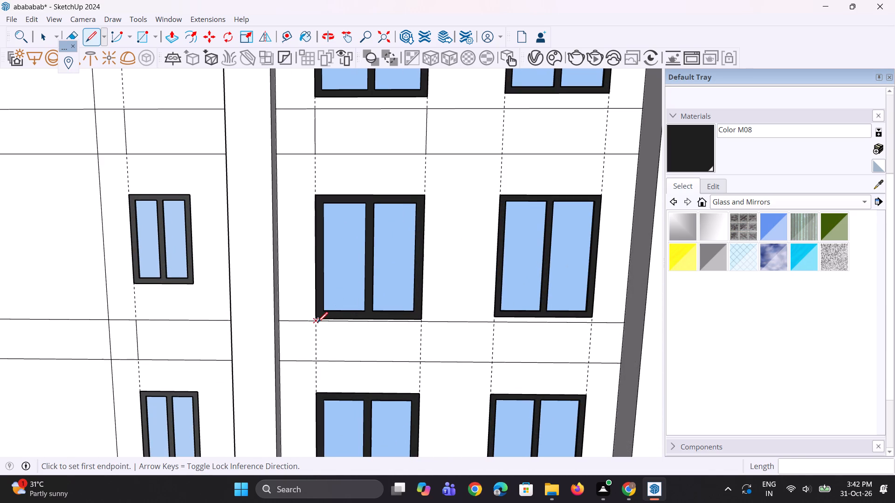
pyautogui.click(317, 323)
pyautogui.click(317, 360)
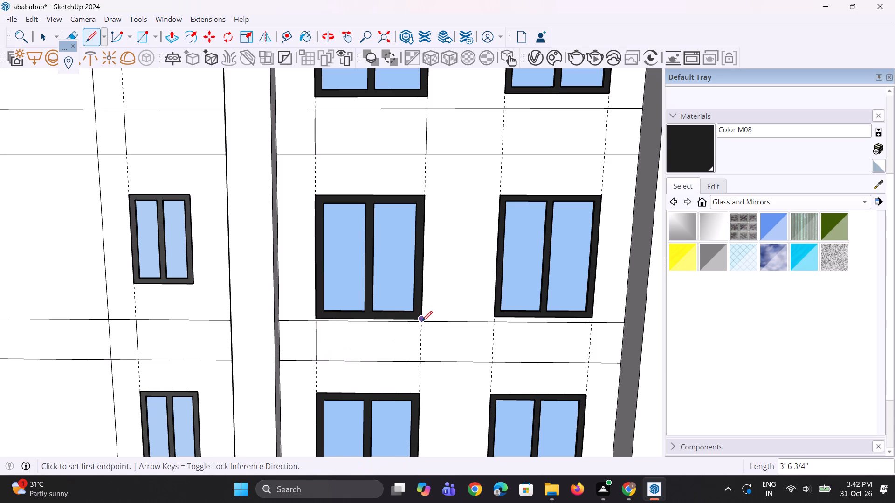
pyautogui.click(422, 321)
pyautogui.click(417, 360)
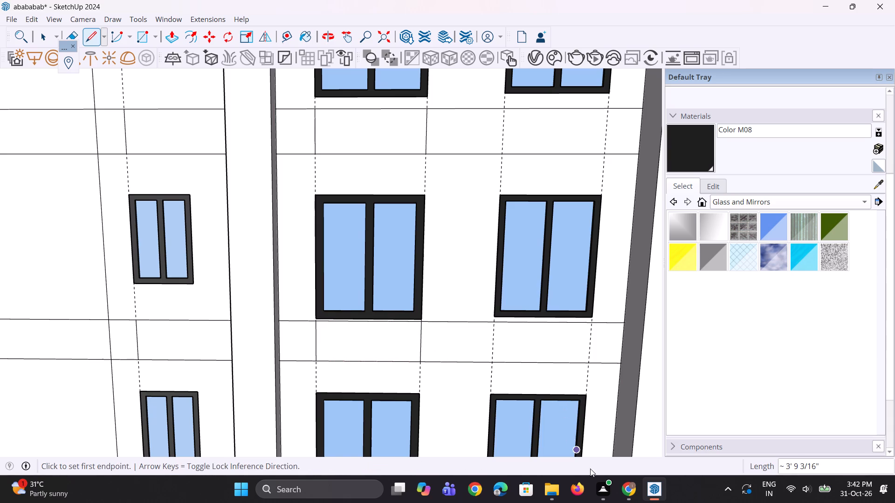
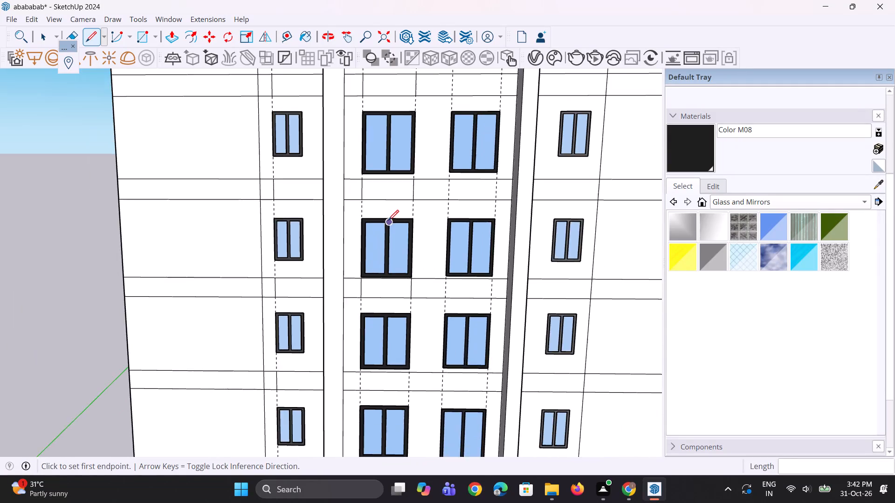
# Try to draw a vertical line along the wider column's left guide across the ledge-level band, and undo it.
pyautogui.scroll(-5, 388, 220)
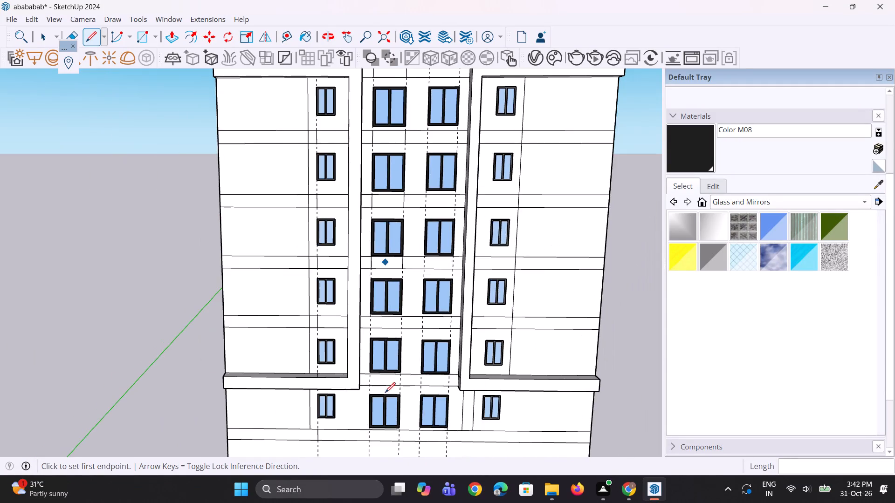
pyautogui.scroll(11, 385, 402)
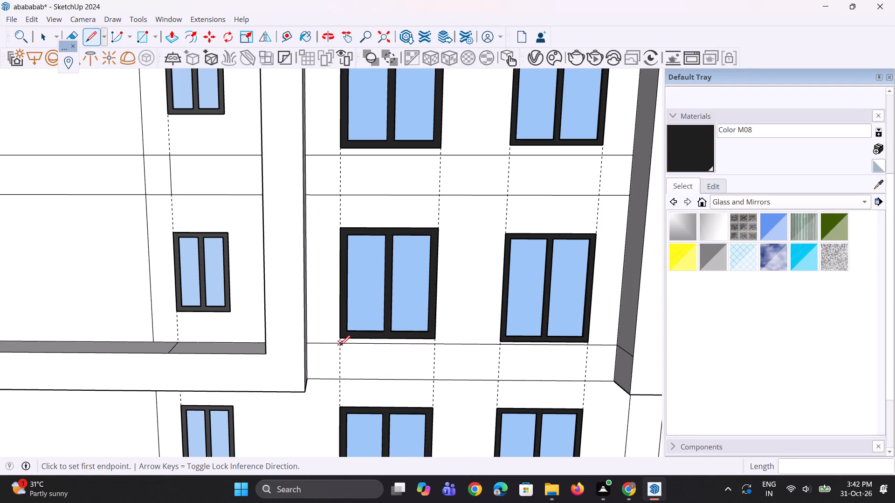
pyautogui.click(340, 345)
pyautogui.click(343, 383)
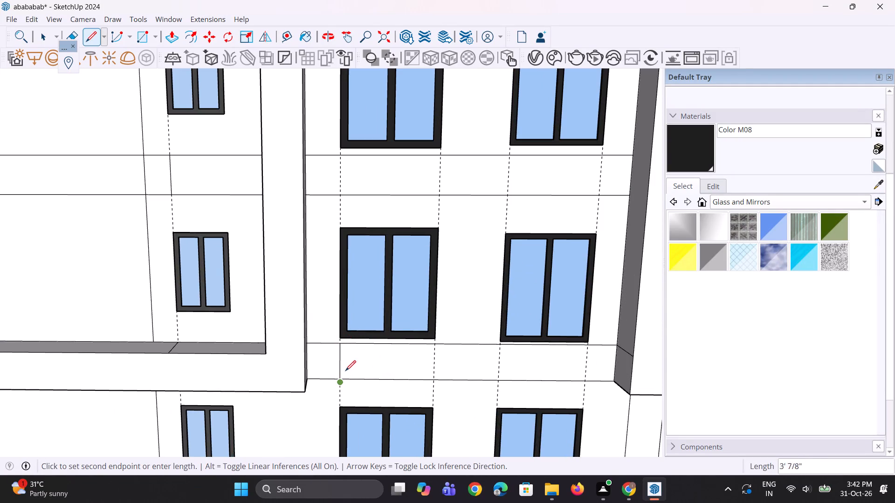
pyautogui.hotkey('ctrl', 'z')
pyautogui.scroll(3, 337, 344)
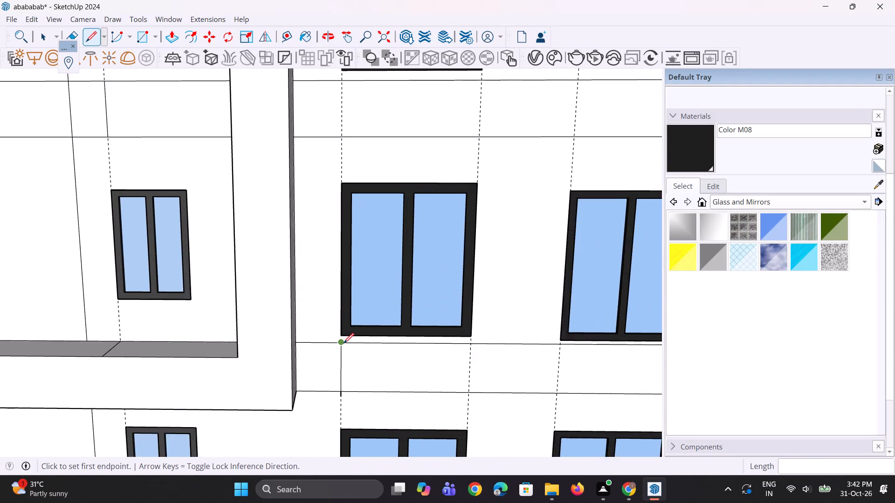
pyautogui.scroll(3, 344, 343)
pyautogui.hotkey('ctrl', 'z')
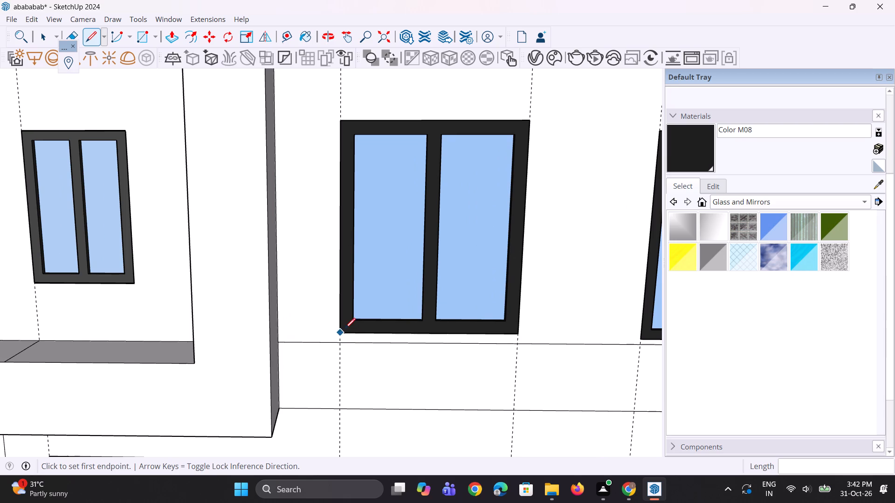
# Draw two vertical lines about 3' 6 3/4" long along the wider column's guides, across the ledge-level band above its lowest window.
pyautogui.scroll(-4, 345, 327)
pyautogui.scroll(3, 343, 333)
pyautogui.click(340, 340)
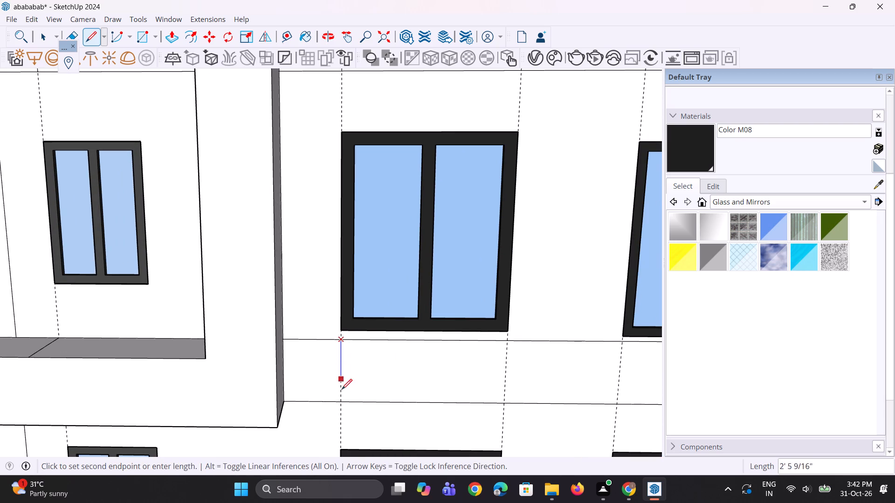
pyautogui.click(342, 401)
pyautogui.scroll(-5, 344, 387)
pyautogui.scroll(2, 433, 372)
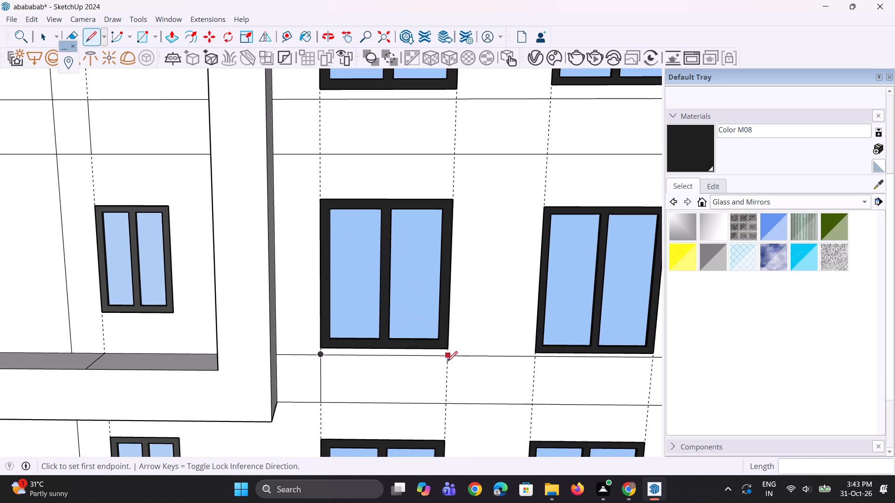
pyautogui.click(447, 359)
pyautogui.click(448, 399)
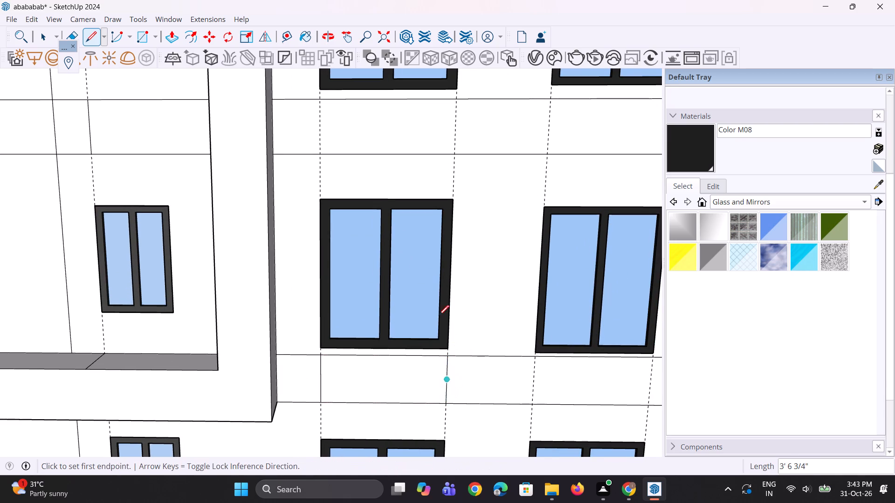
# Draw two vertical lines 3' 6 3/4" long along the wider column's guides, across the band below its lowest window.
pyautogui.scroll(-13, 424, 276)
pyautogui.scroll(7, 400, 360)
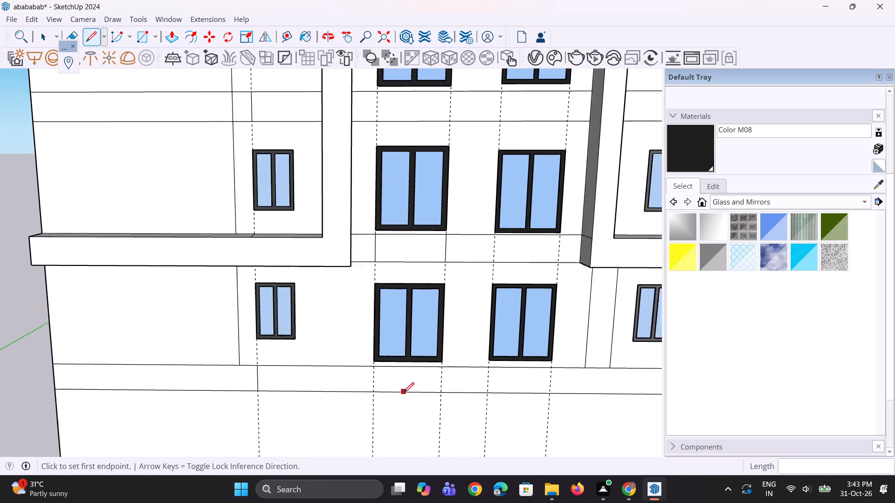
pyautogui.click(368, 362)
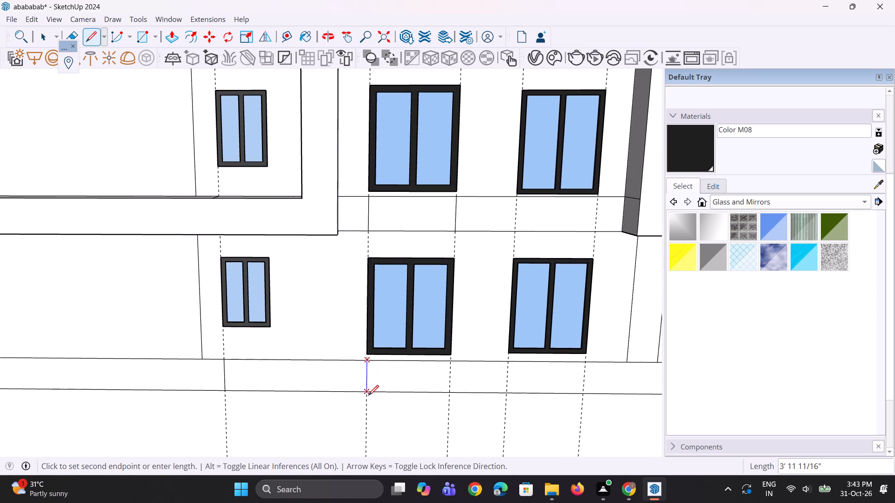
pyautogui.click(369, 390)
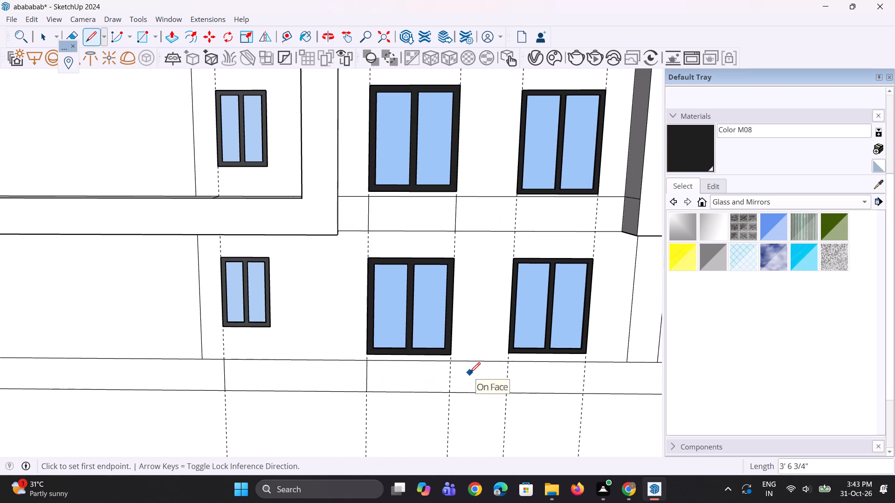
pyautogui.scroll(1, 479, 380)
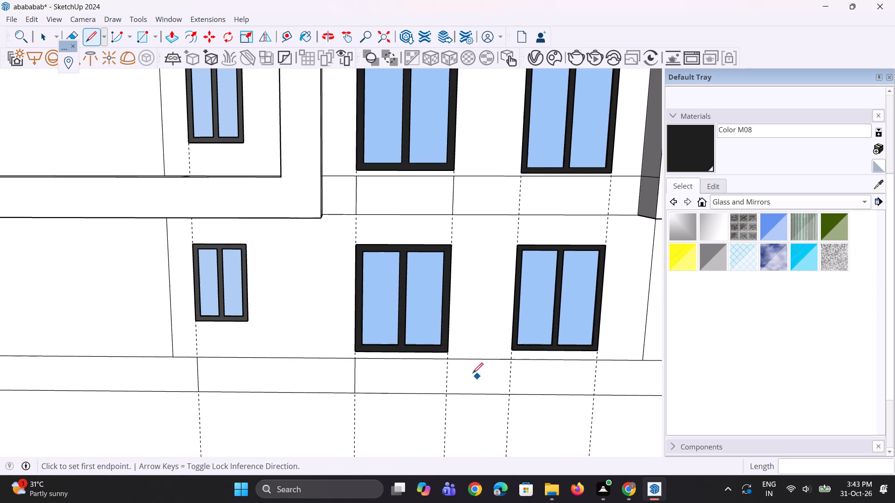
pyautogui.click(448, 356)
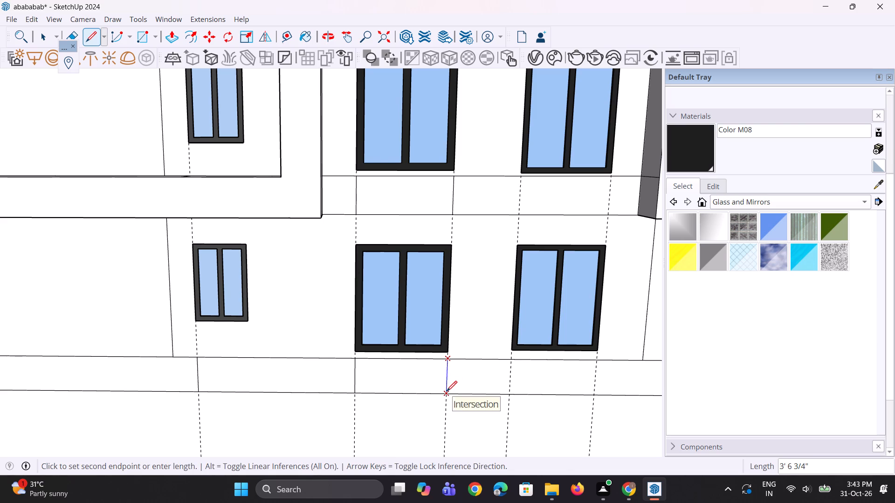
pyautogui.click(447, 391)
# Draw two vertical lines about 3' 6 3/4" long along the adjacent large-window column's guides, across the band below its lowest window.
pyautogui.scroll(-4, 447, 391)
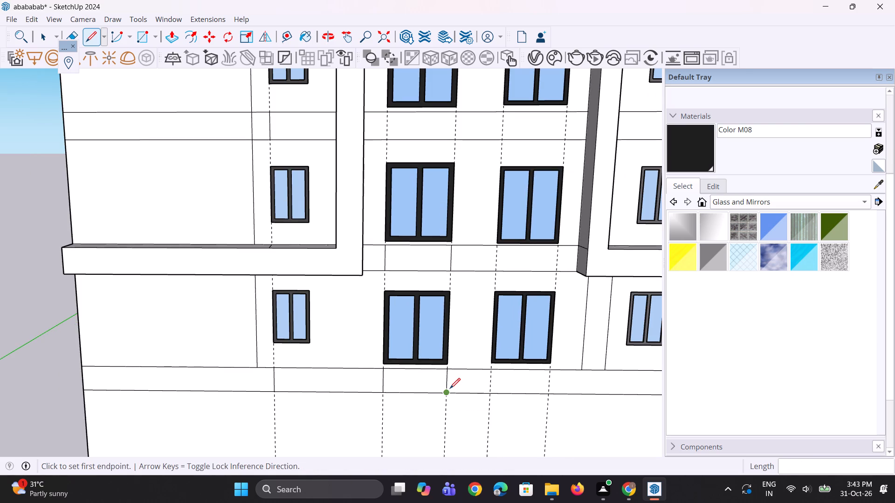
pyautogui.scroll(-5, 447, 380)
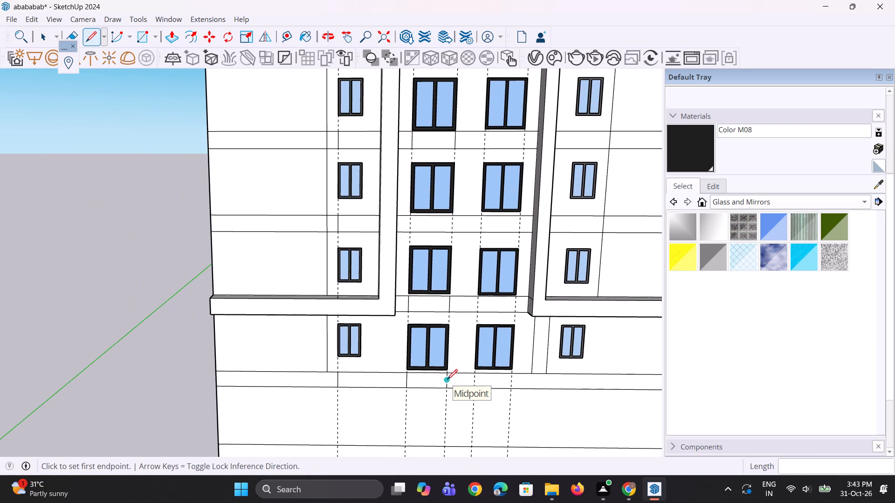
pyautogui.scroll(-3, 447, 380)
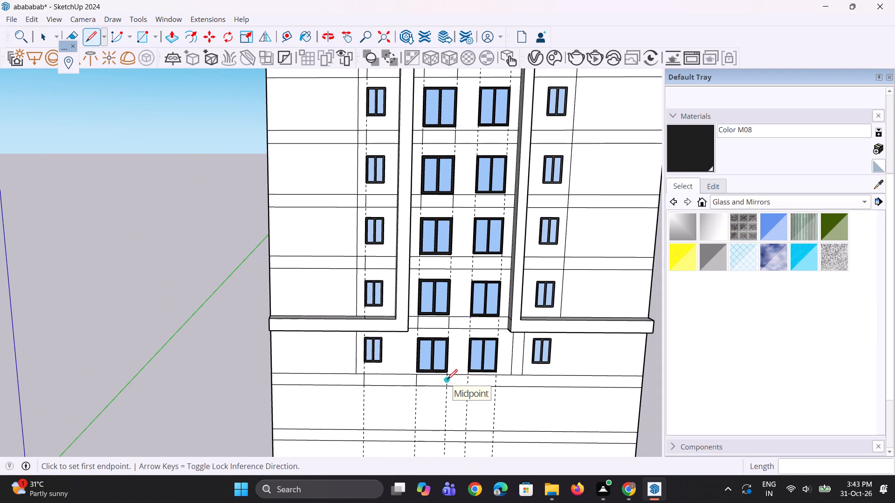
pyautogui.scroll(4, 490, 391)
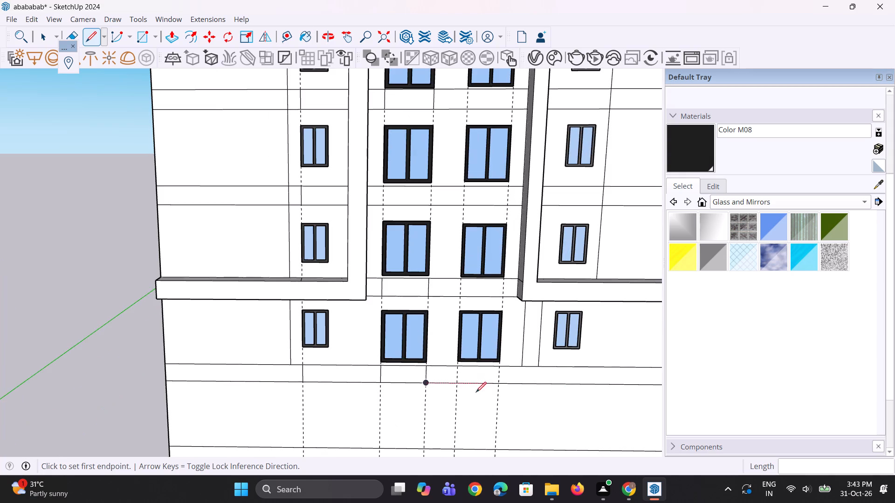
pyautogui.scroll(-6, 438, 322)
pyautogui.scroll(8, 462, 370)
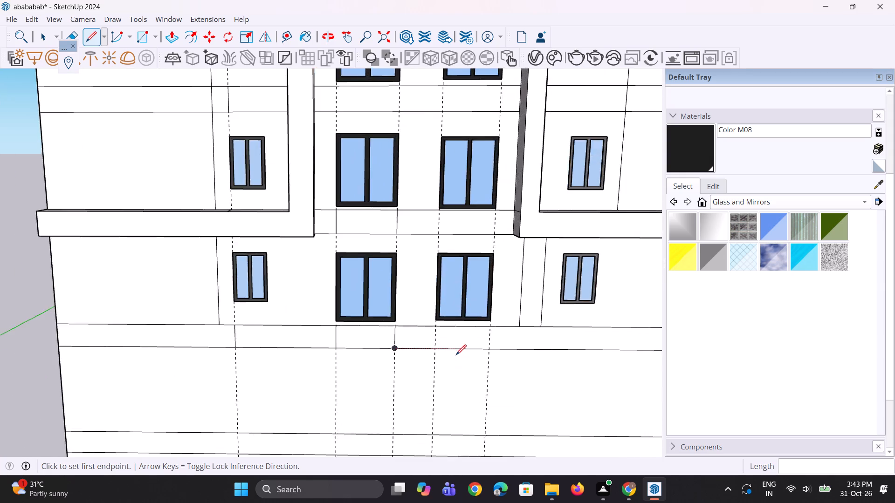
pyautogui.scroll(4, 455, 354)
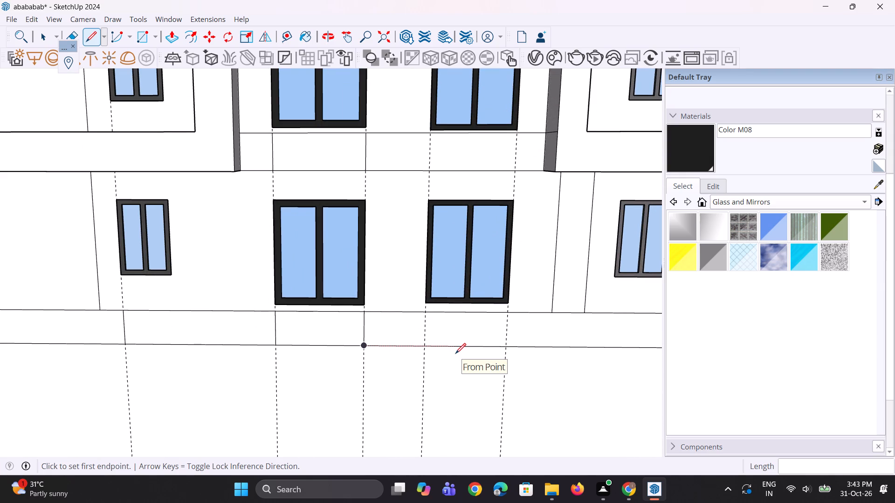
pyautogui.scroll(2, 437, 329)
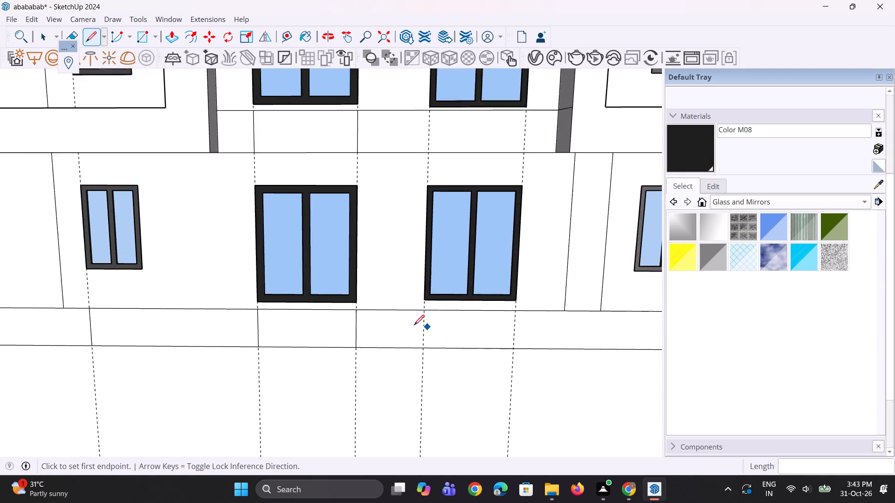
pyautogui.click(425, 311)
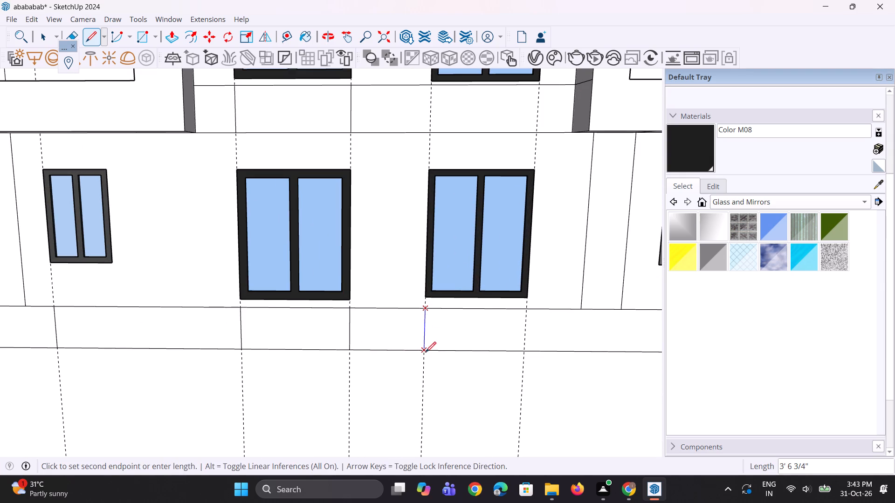
pyautogui.click(426, 352)
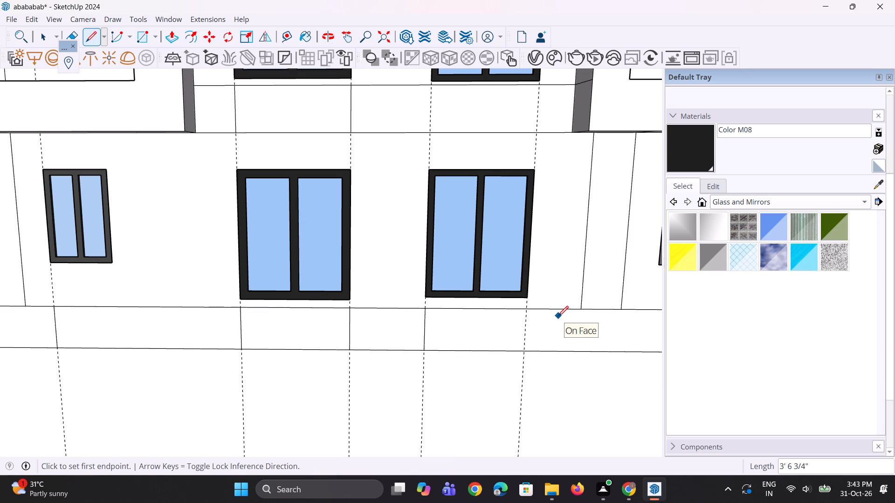
pyautogui.click(528, 308)
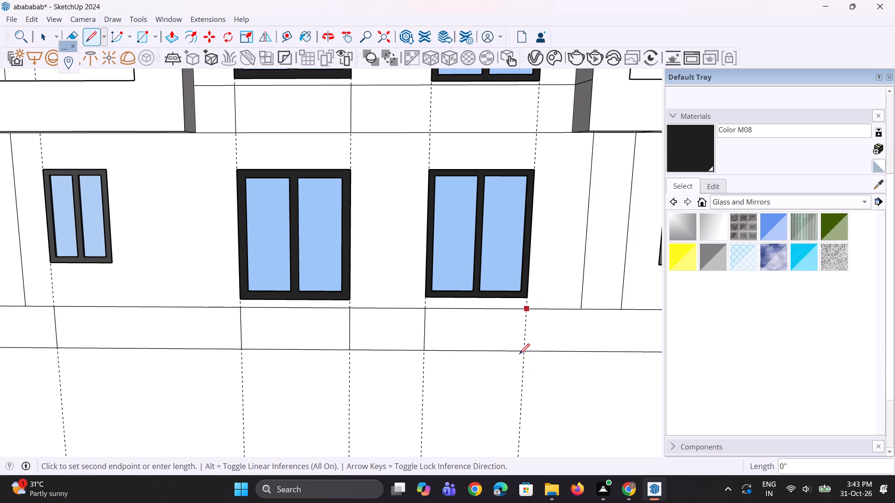
pyautogui.click(521, 353)
# Draw two vertical lines about 3' 6 3/4" long along the same adjacent column's guides, across the ledge-level band above its lowest window.
pyautogui.scroll(-7, 503, 367)
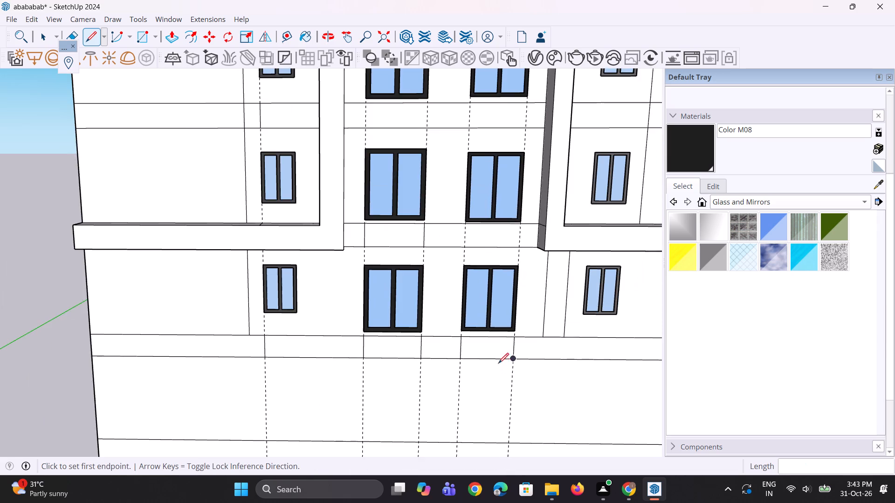
pyautogui.scroll(3, 513, 304)
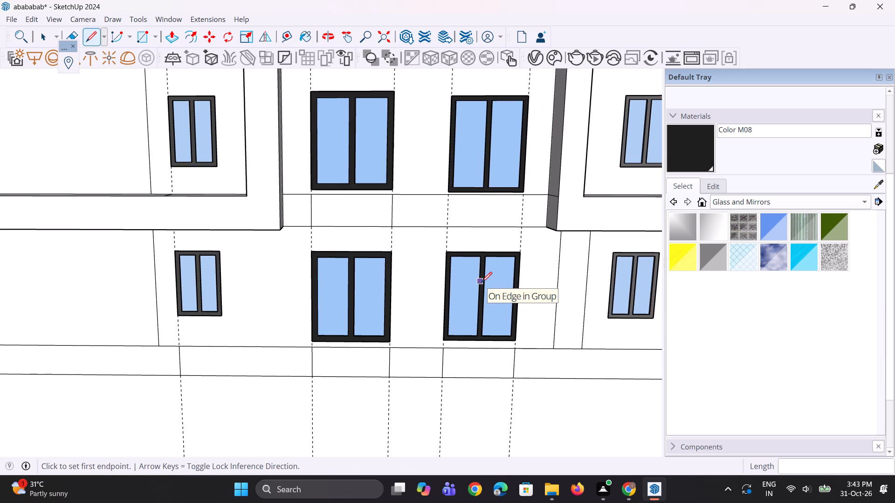
pyautogui.scroll(2, 444, 207)
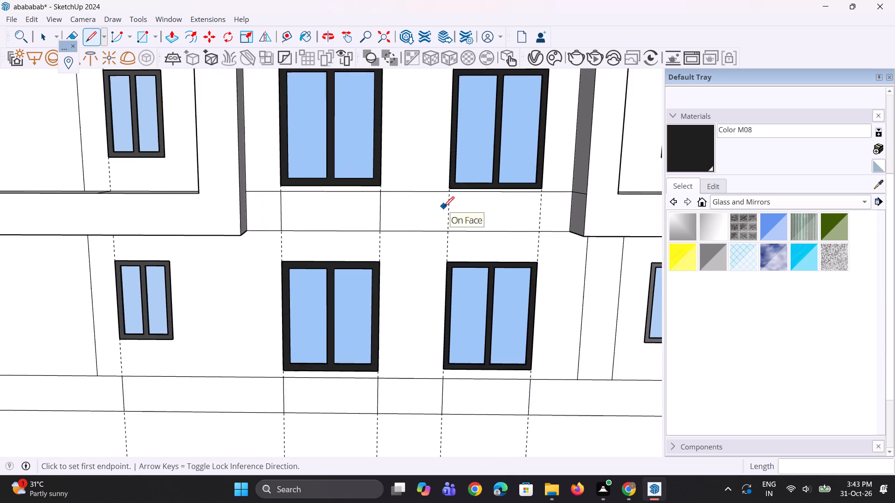
pyautogui.scroll(1, 444, 207)
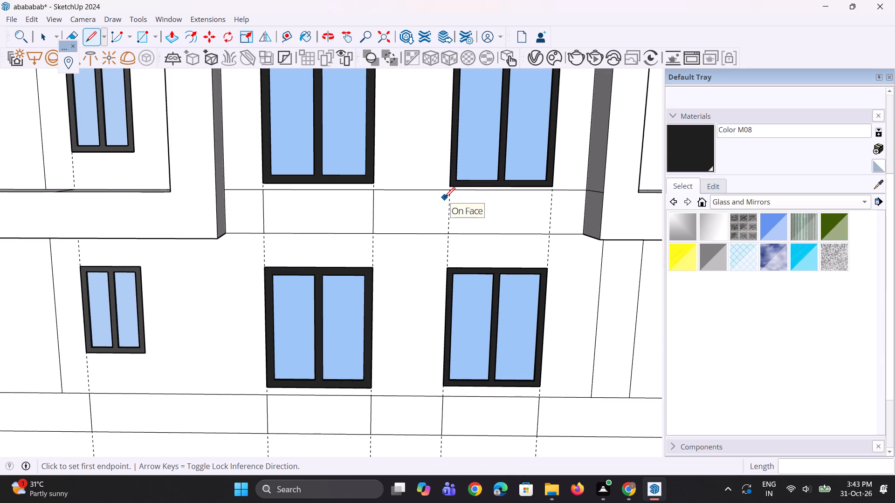
pyautogui.scroll(1, 452, 193)
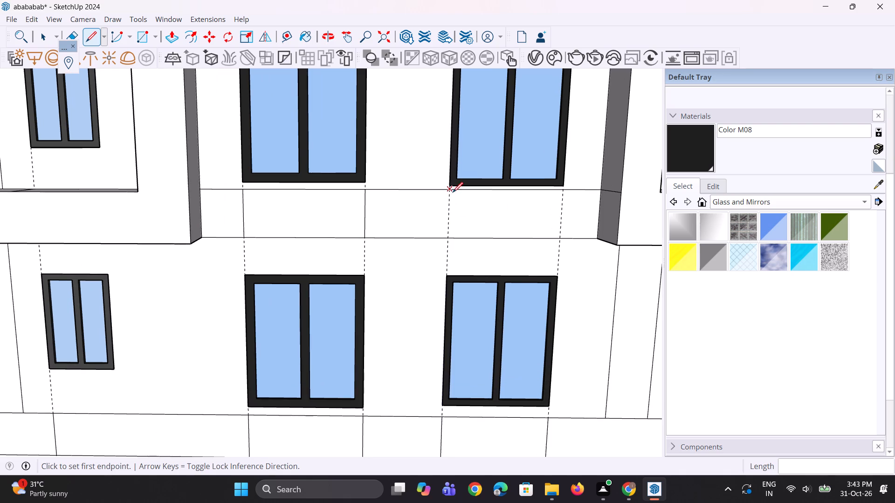
pyautogui.click(449, 190)
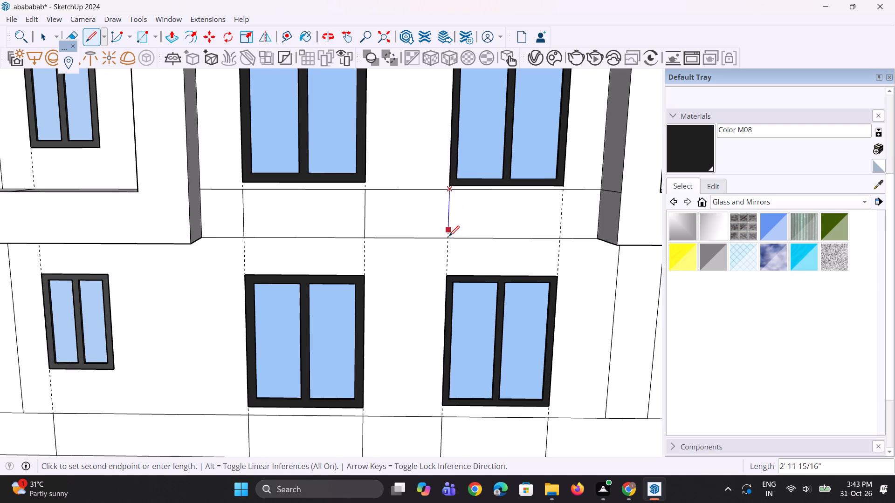
pyautogui.click(448, 238)
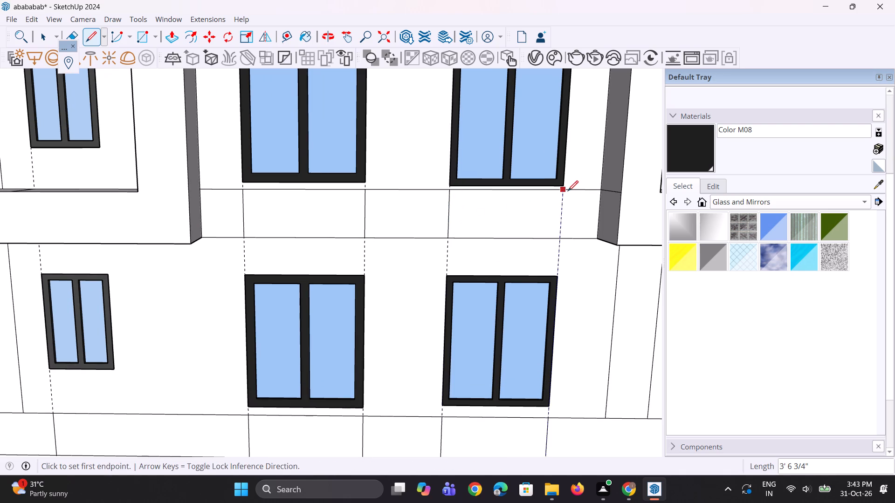
pyautogui.click(568, 191)
pyautogui.click(560, 235)
# Draw two vertical lines 3' 6 3/4" long along the adjacent large-window column's guides, across the first band above the lower ledge.
pyautogui.scroll(-4, 512, 332)
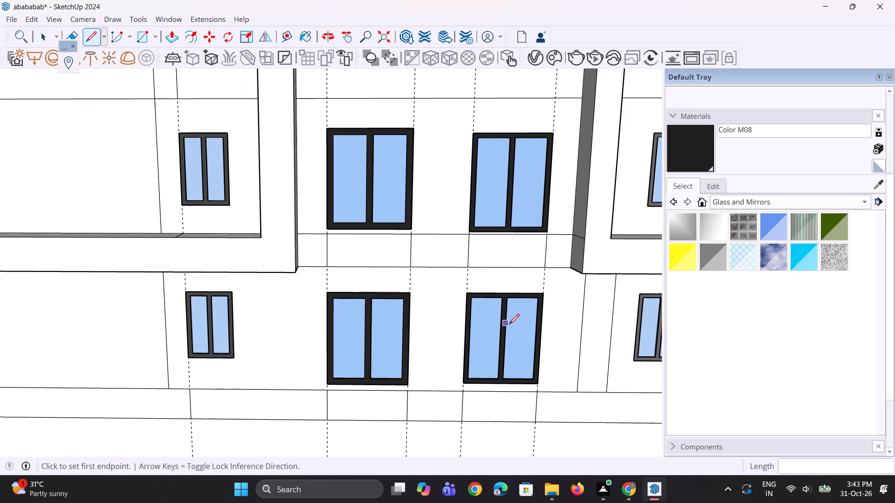
pyautogui.scroll(-3, 473, 335)
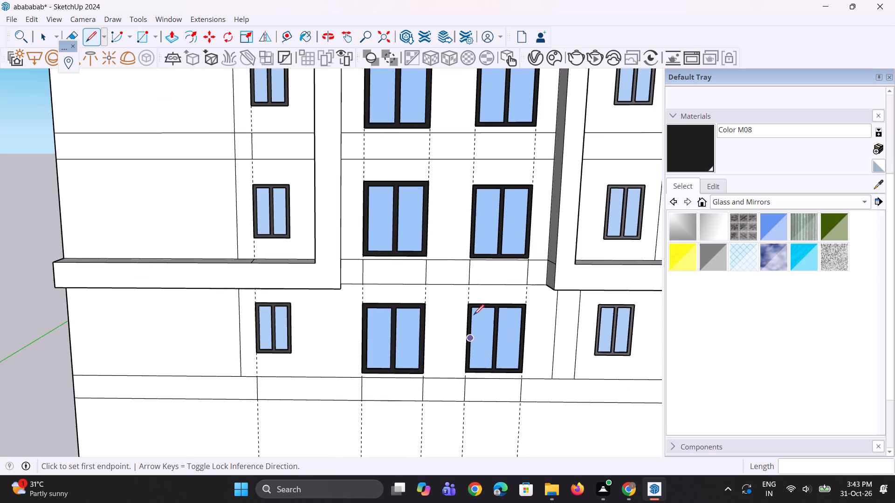
pyautogui.scroll(6, 490, 124)
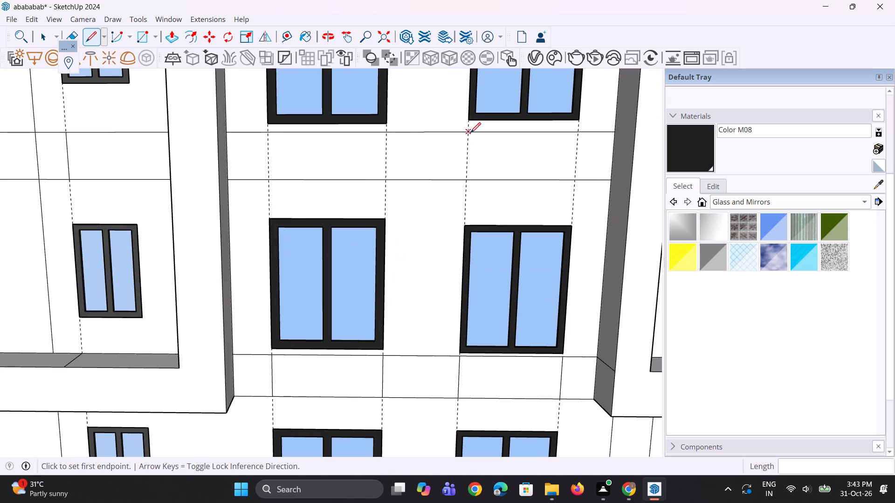
pyautogui.click(470, 133)
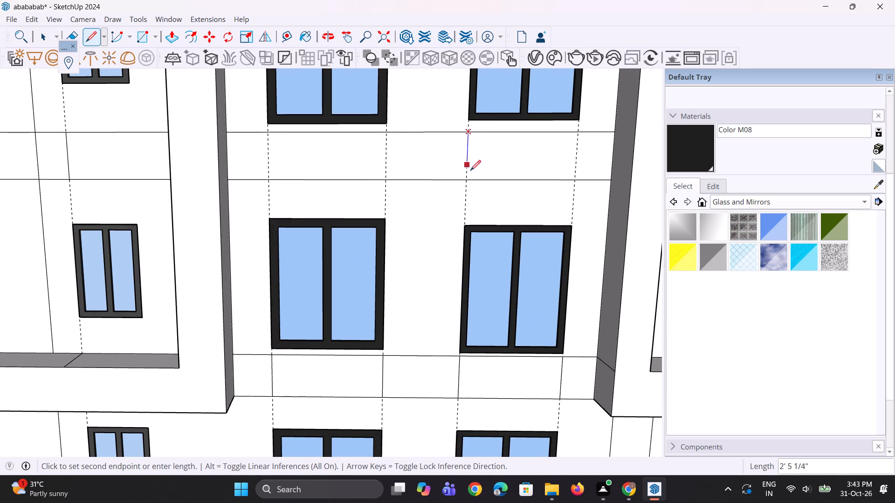
pyautogui.click(468, 179)
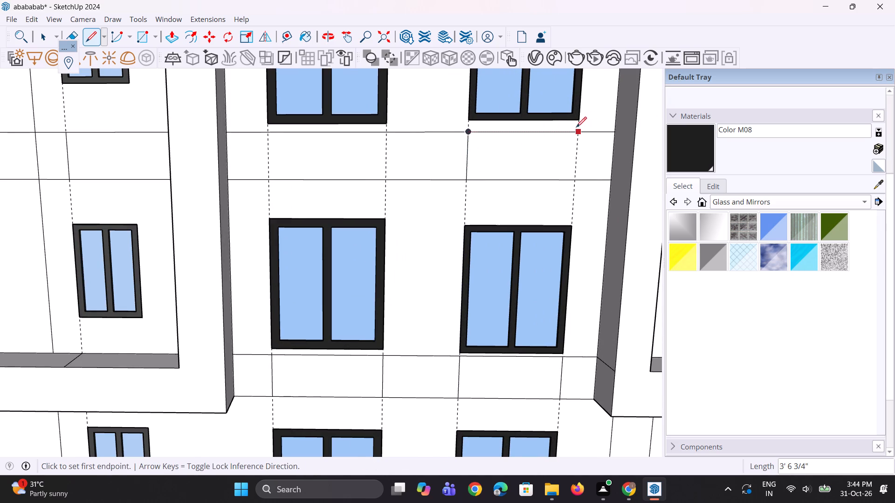
pyautogui.click(576, 129)
pyautogui.click(576, 180)
# Draw two vertical lines 3' 6 3/4" long along the same column's guides, across the second band above the lower ledge.
pyautogui.scroll(-10, 460, 271)
pyautogui.scroll(4, 475, 134)
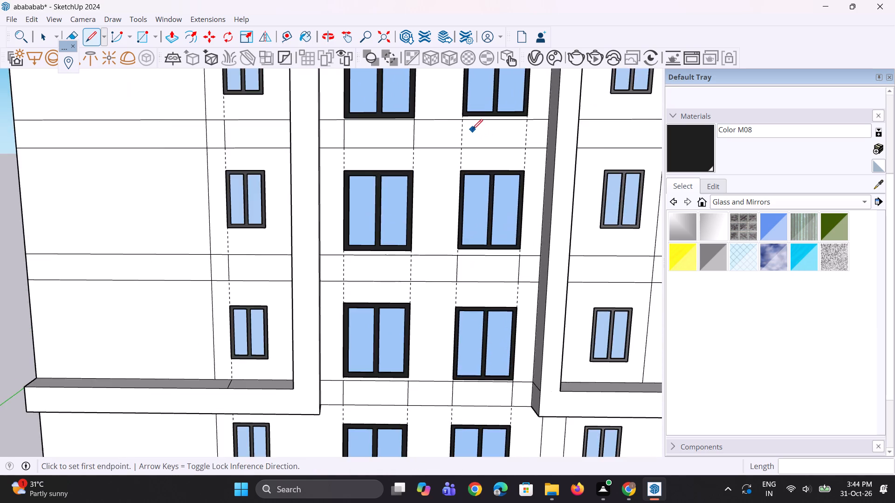
pyautogui.scroll(5, 465, 126)
pyautogui.click(458, 118)
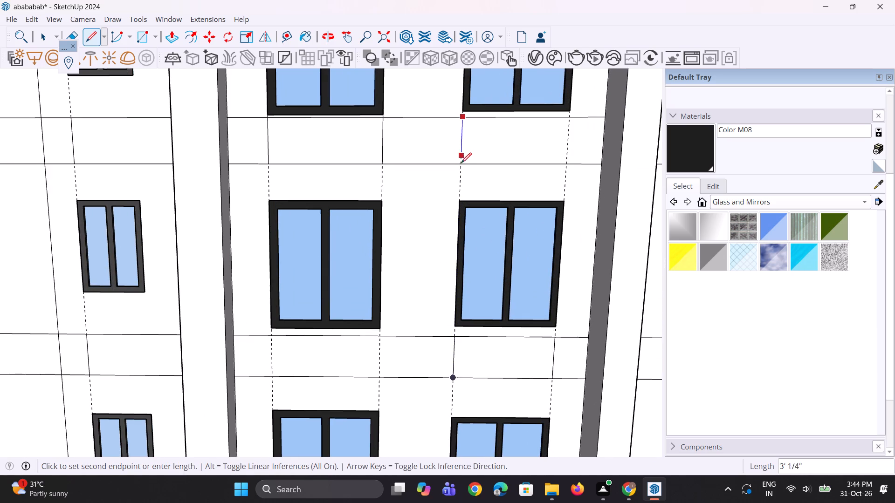
pyautogui.click(461, 164)
pyautogui.click(570, 115)
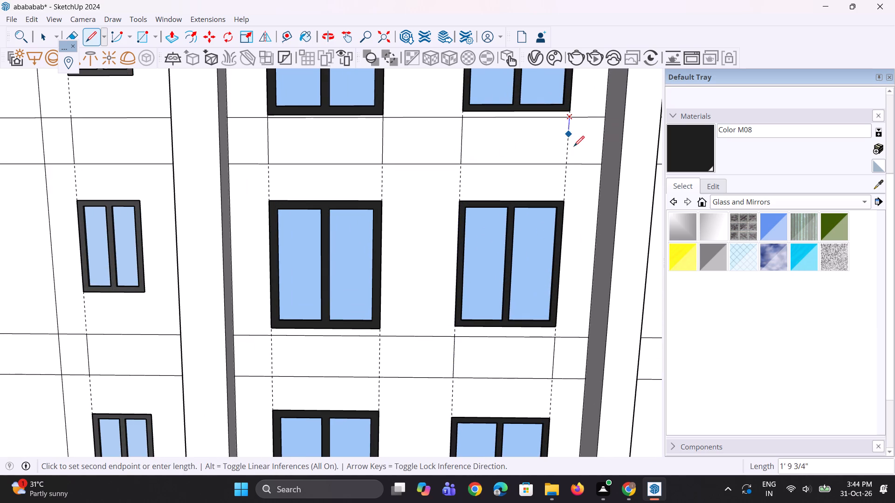
pyautogui.click(567, 163)
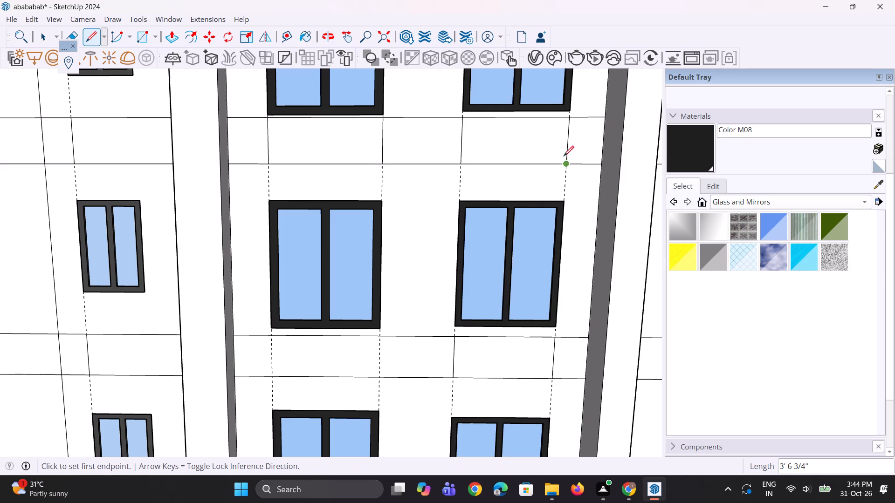
# Draw two vertical lines 3' 6 3/4" long along the same column's guides, across the third band above the lower ledge.
pyautogui.scroll(-7, 549, 128)
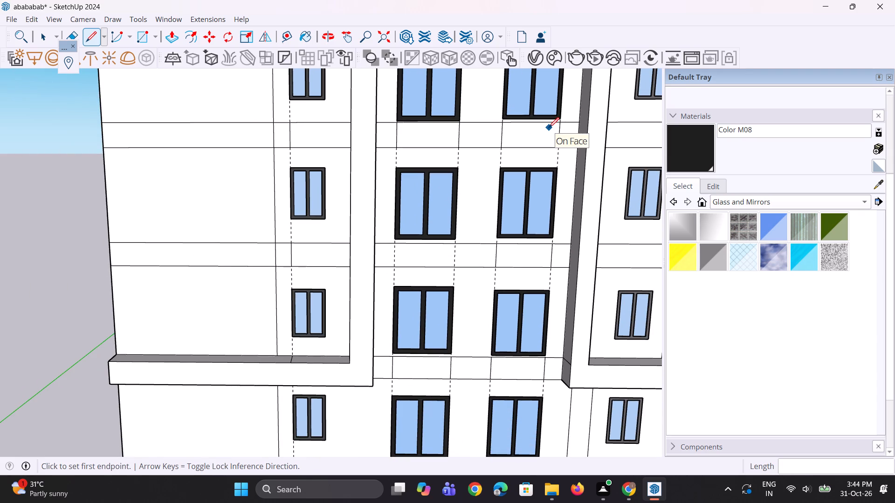
pyautogui.scroll(-2, 549, 128)
pyautogui.scroll(-5, 521, 171)
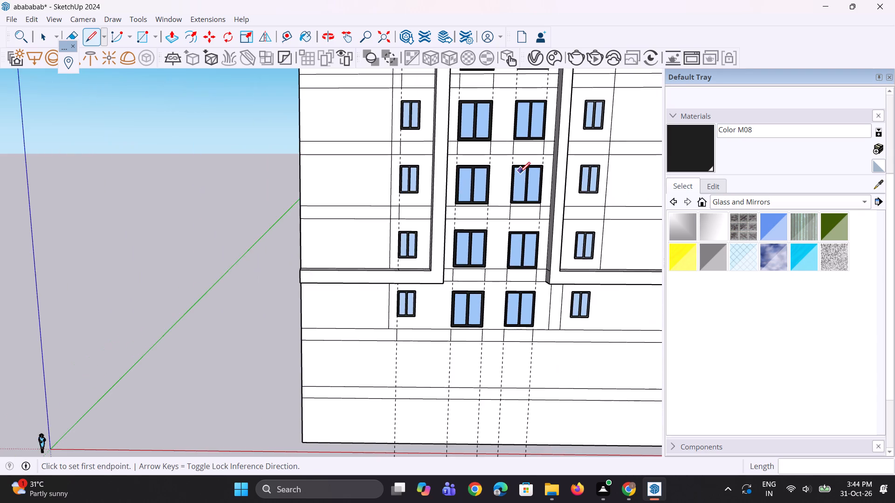
pyautogui.scroll(-4, 520, 172)
pyautogui.scroll(13, 523, 83)
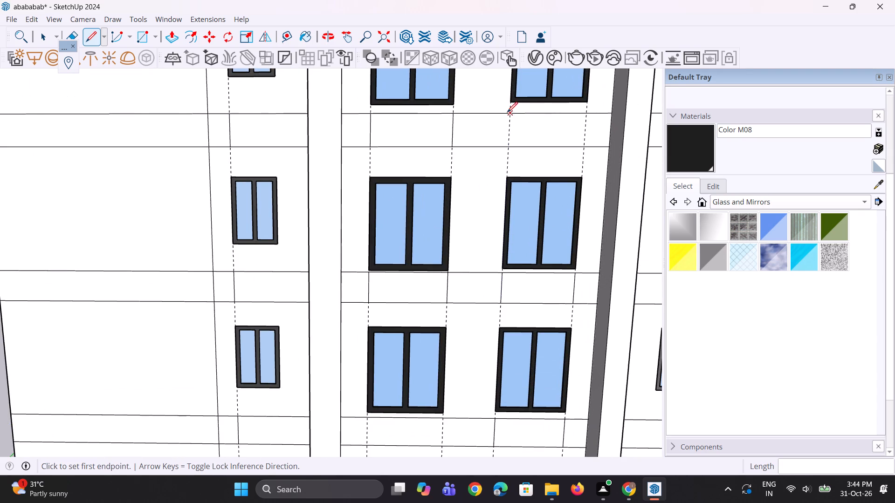
pyautogui.click(507, 113)
pyautogui.click(508, 150)
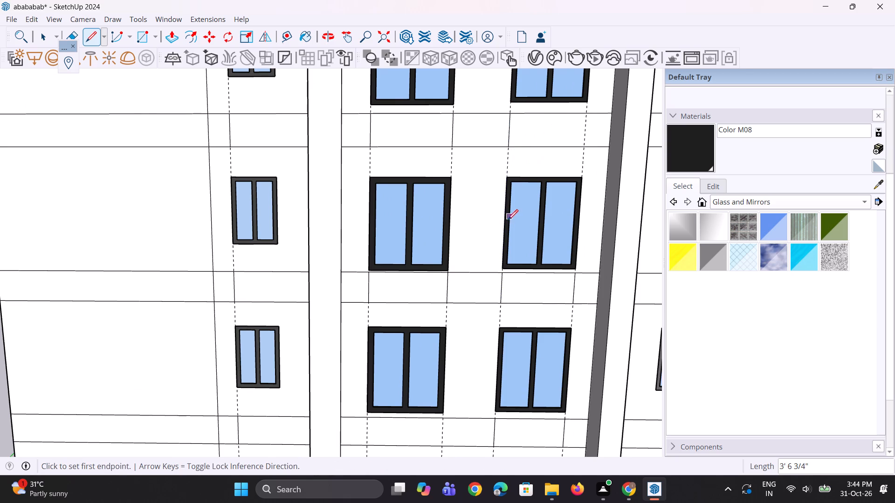
pyautogui.scroll(-6, 503, 225)
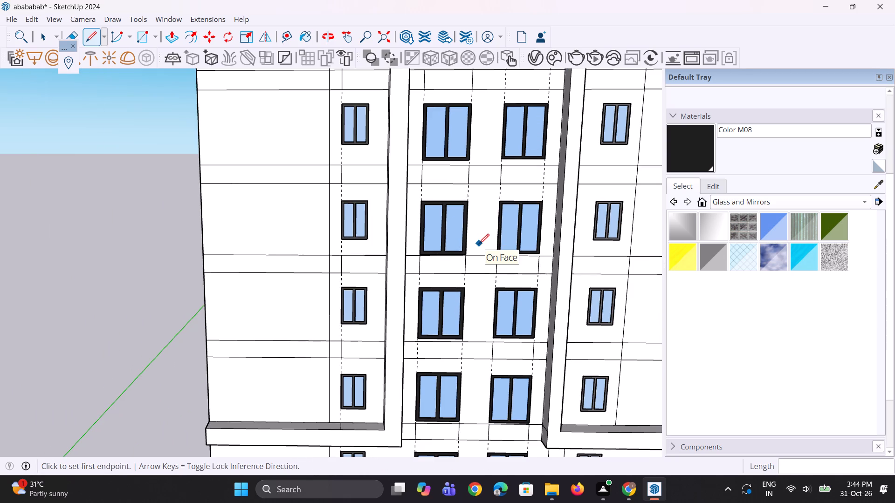
pyautogui.scroll(-1, 476, 249)
pyautogui.scroll(6, 545, 196)
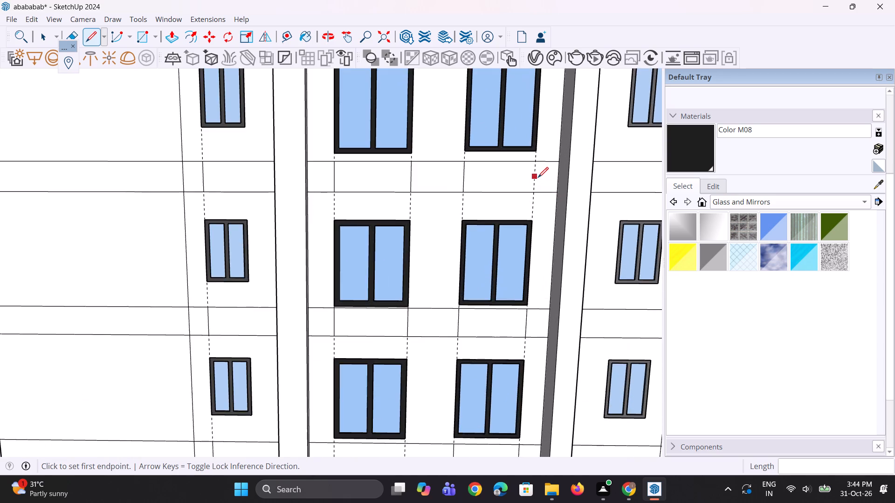
pyautogui.scroll(8, 538, 177)
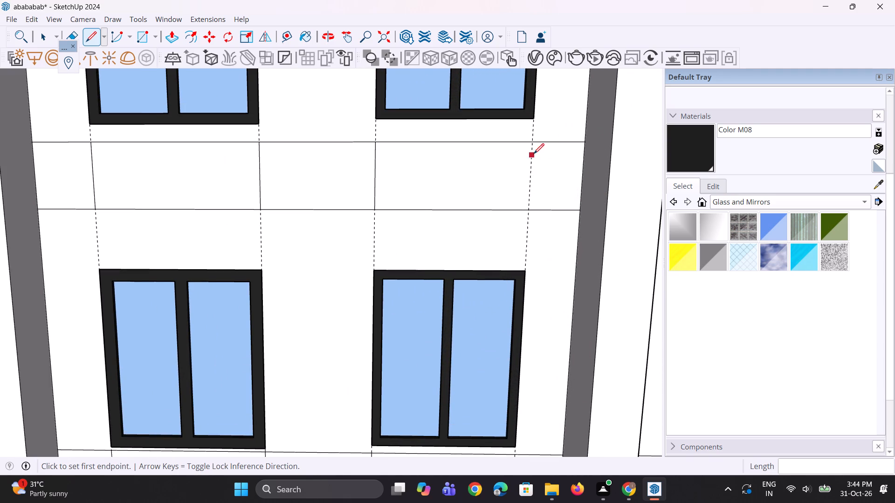
pyautogui.click(532, 142)
pyautogui.click(530, 210)
# Draw two vertical lines 3' 6 3/4" long along the same column's guides, across the fourth band above the lower ledge.
pyautogui.scroll(-8, 348, 362)
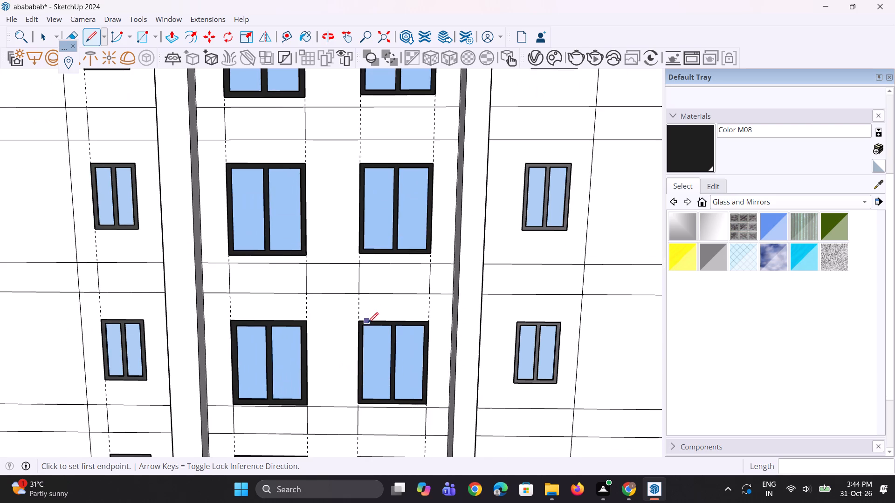
pyautogui.scroll(-4, 368, 323)
pyautogui.scroll(3, 351, 154)
pyautogui.scroll(6, 373, 189)
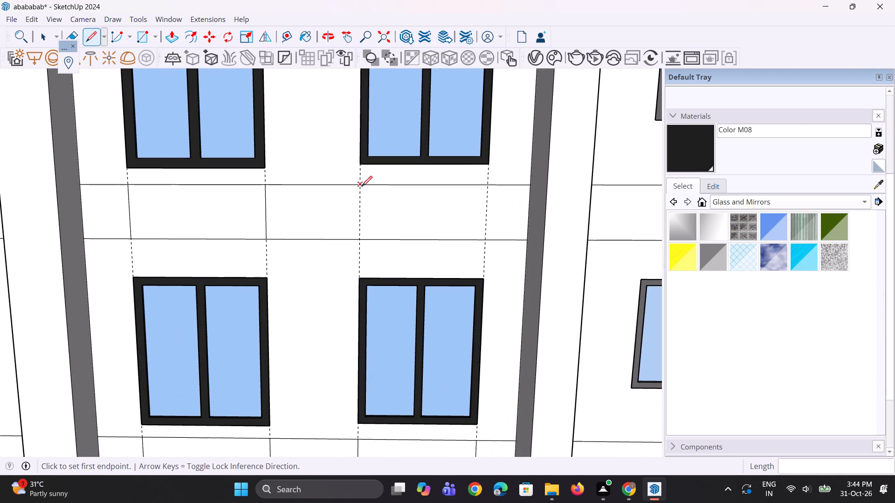
pyautogui.click(361, 186)
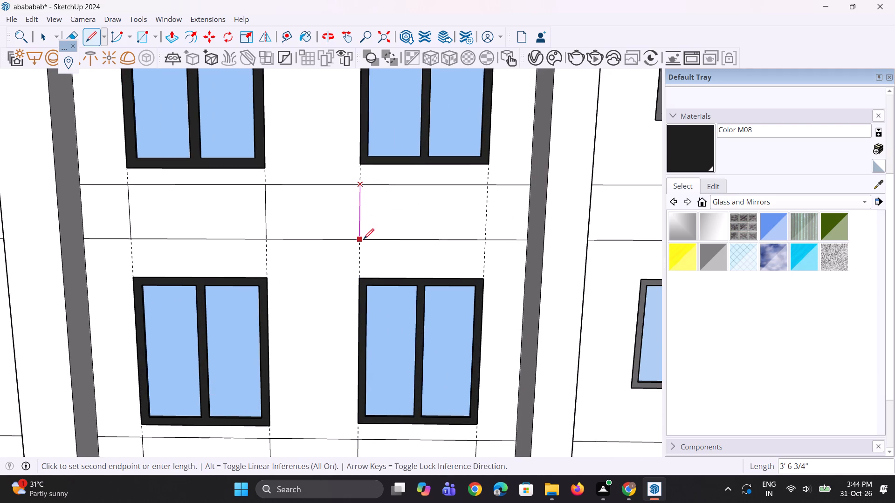
pyautogui.click(364, 239)
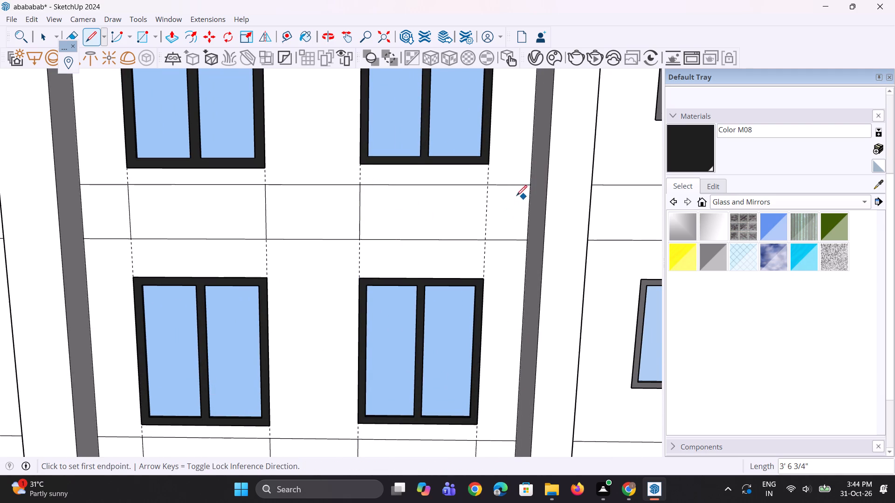
pyautogui.click(488, 186)
pyautogui.click(488, 236)
# Draw two vertical lines 3' 6 3/4" long along the same column's guides, across the upper ledge-level band below its topmost window.
pyautogui.scroll(-6, 394, 173)
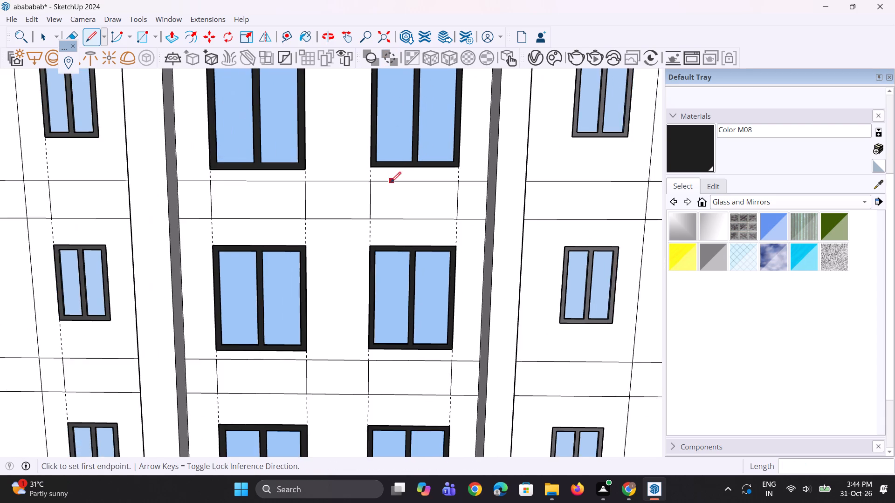
pyautogui.scroll(-10, 391, 182)
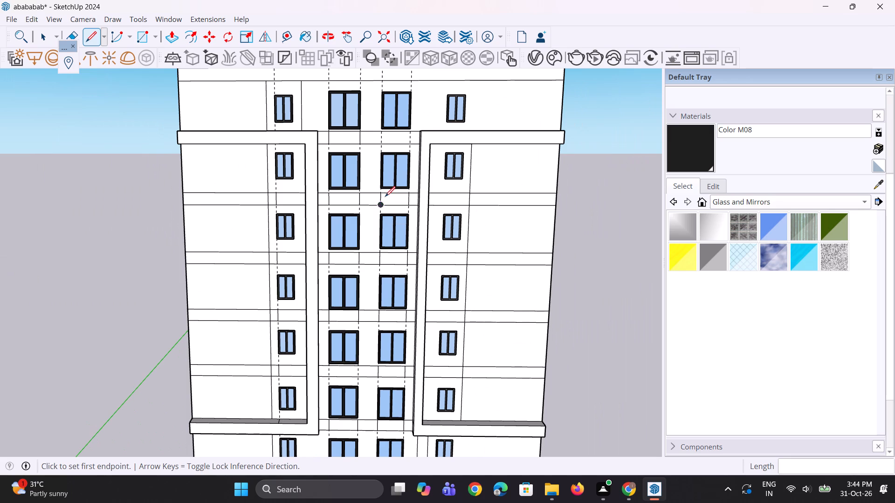
pyautogui.scroll(-4, 386, 193)
pyautogui.scroll(12, 402, 159)
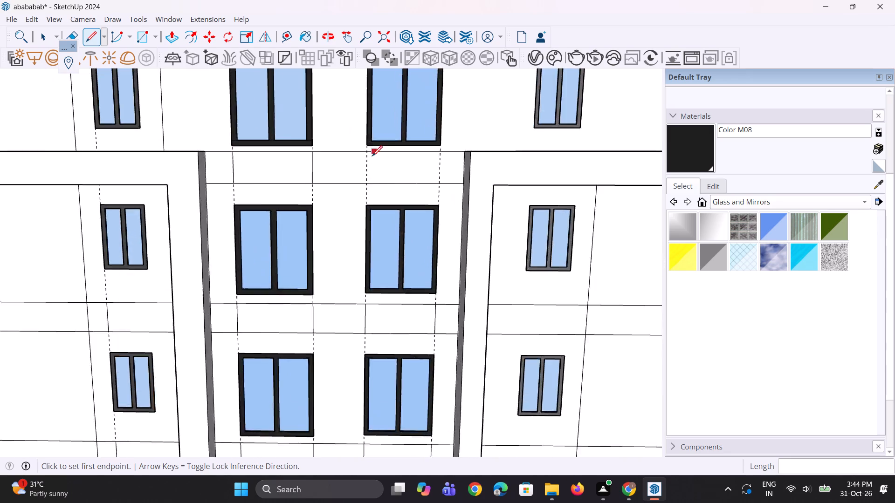
pyautogui.scroll(4, 372, 156)
pyautogui.click(367, 150)
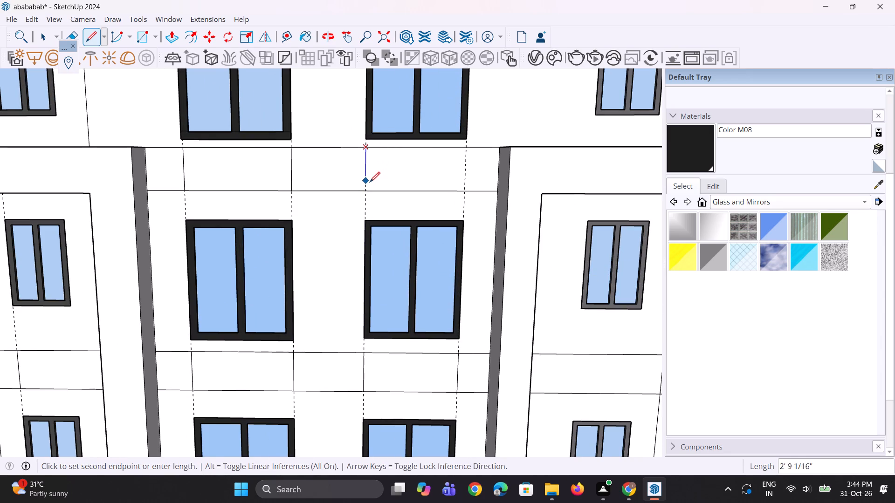
pyautogui.click(370, 188)
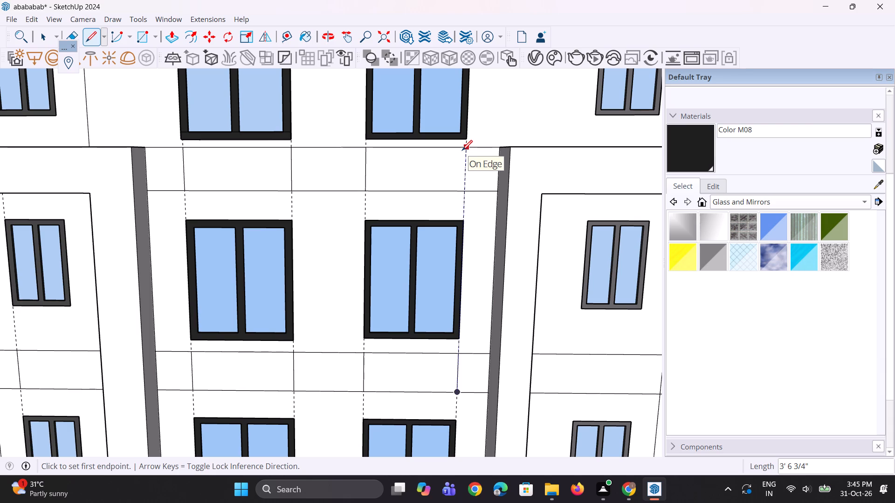
pyautogui.scroll(2, 461, 150)
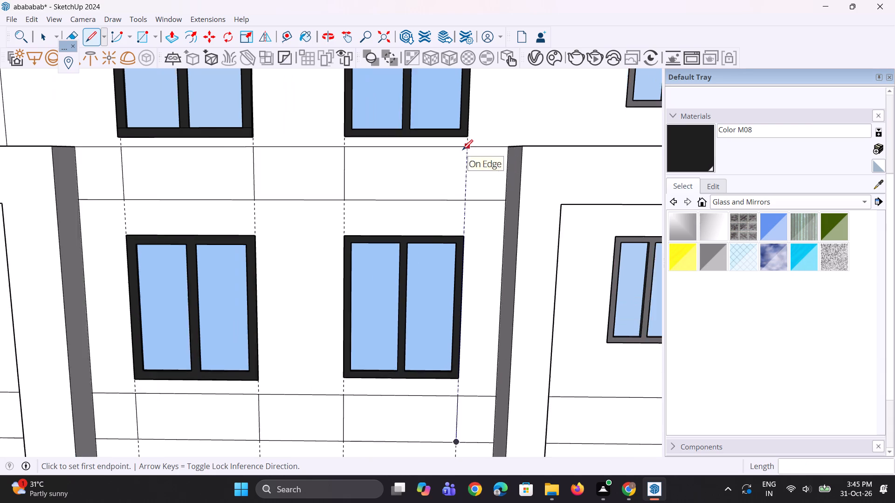
pyautogui.scroll(1, 462, 150)
pyautogui.click(467, 146)
pyautogui.click(468, 204)
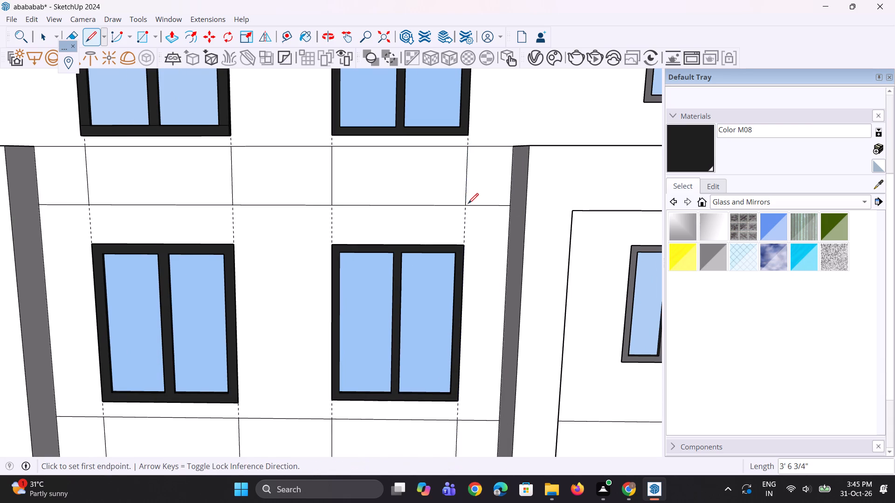
# Push/pull the upper ledge-level panel below the topmost window of the left central window column outward by 3' 3 7/8".
pyautogui.scroll(-5, 456, 198)
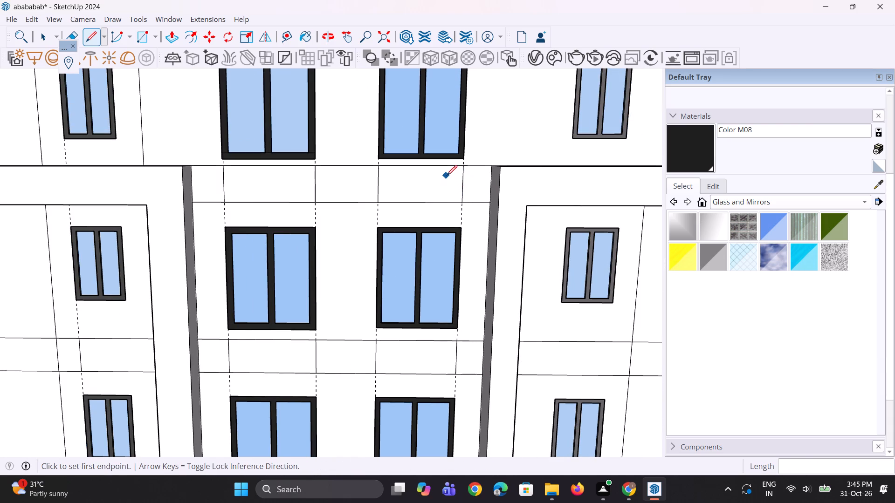
pyautogui.scroll(-8, 406, 203)
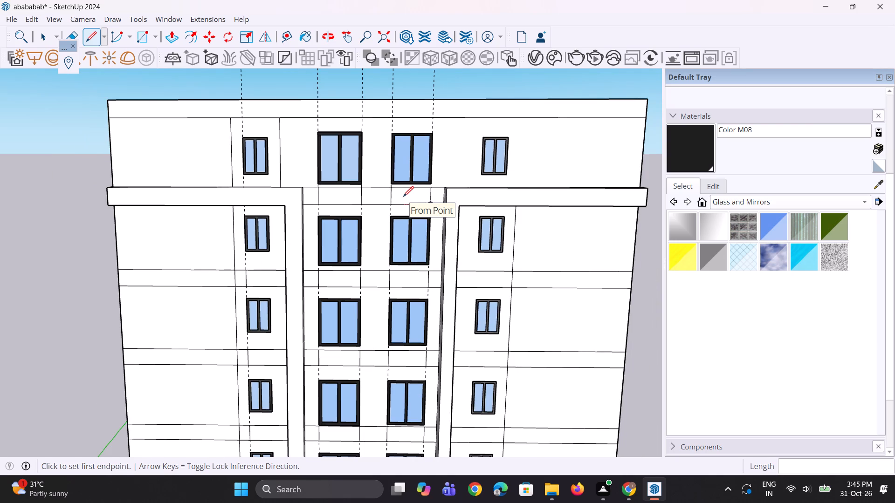
pyautogui.scroll(-1, 403, 197)
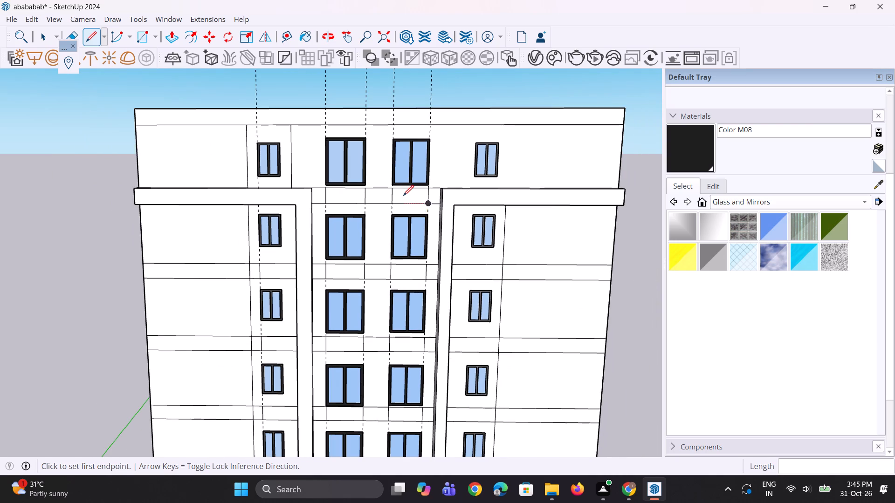
pyautogui.scroll(-5, 403, 195)
pyautogui.moveTo(402, 196); pyautogui.dragTo(397, 245, button='middle')
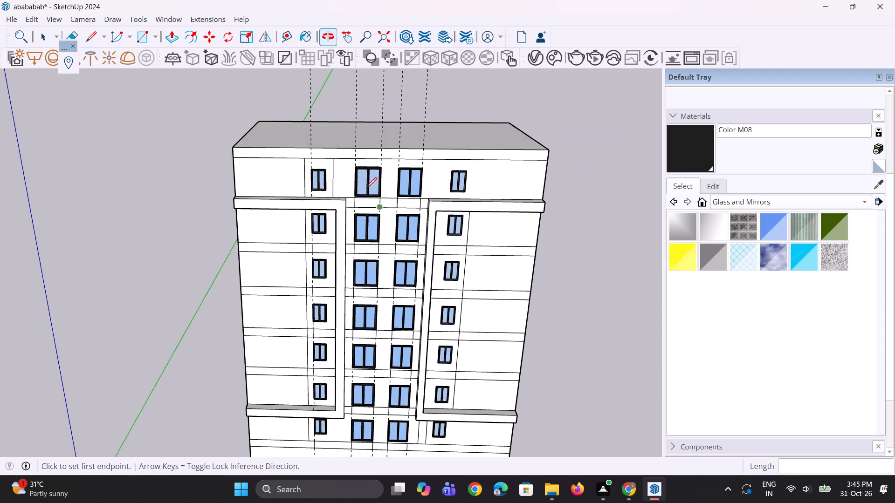
pyautogui.scroll(8, 366, 188)
pyautogui.press('p')
pyautogui.scroll(5, 367, 204)
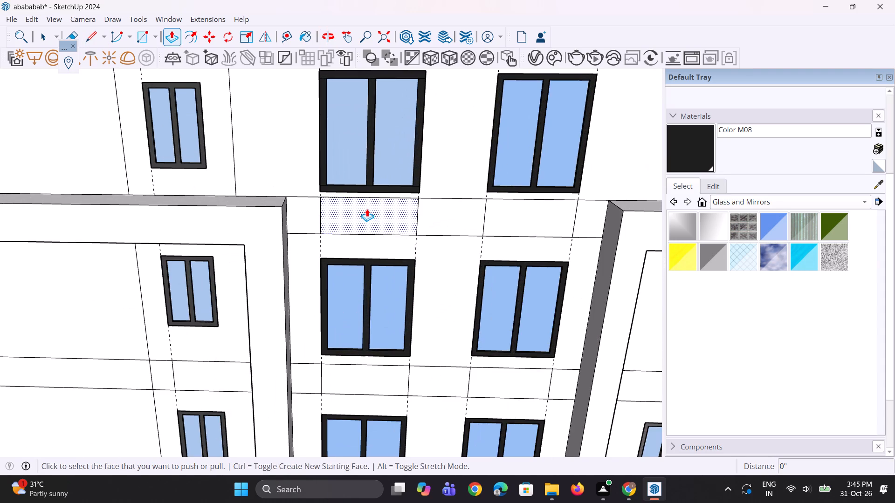
pyautogui.click(367, 209)
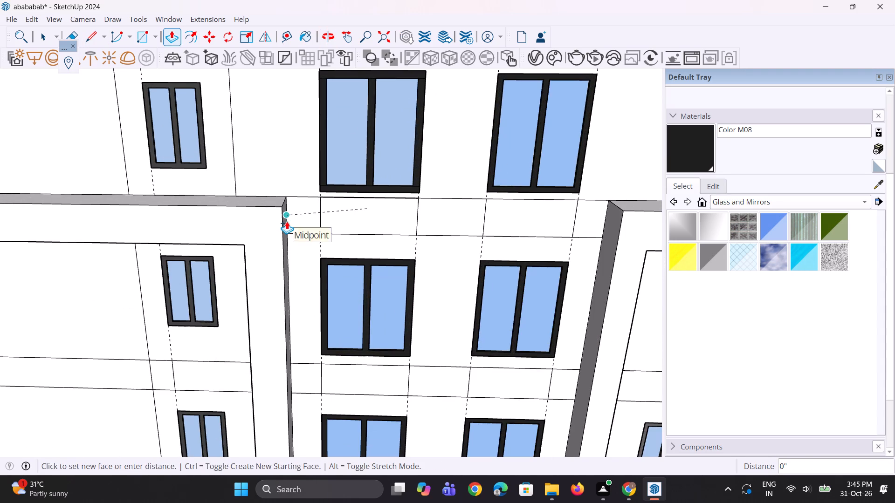
pyautogui.click(287, 221)
pyautogui.hotkey('ctrl', 'z')
pyautogui.keyDown('ctrl'); pyautogui.scroll(2, 349, 208); pyautogui.keyUp('ctrl')
pyautogui.click(348, 208)
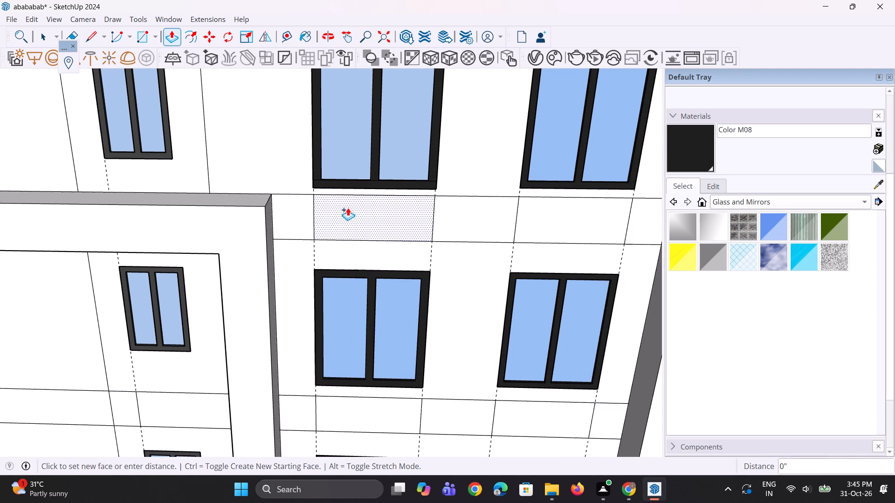
pyautogui.click(264, 235)
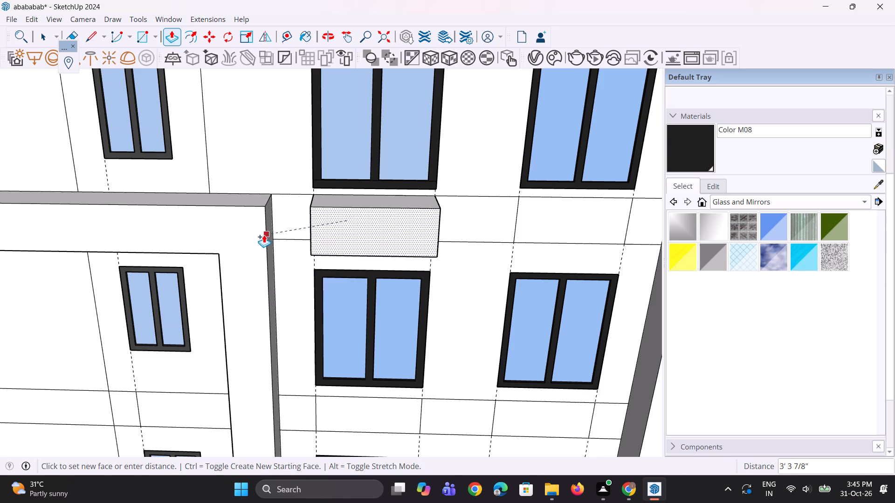
# Repeat the 3' 3 7/8" push/pull on the same column's panels in the fourth, third and second bands above the lower ledge.
pyautogui.scroll(-10, 334, 206)
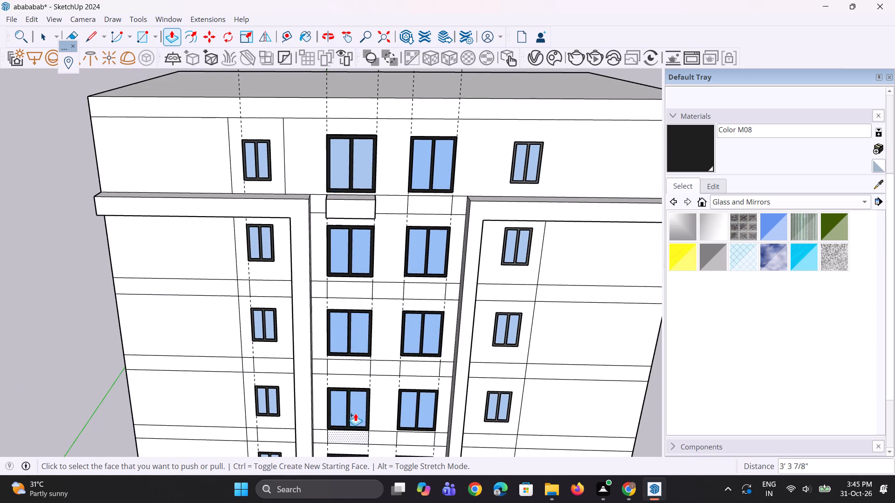
pyautogui.scroll(1, 353, 375)
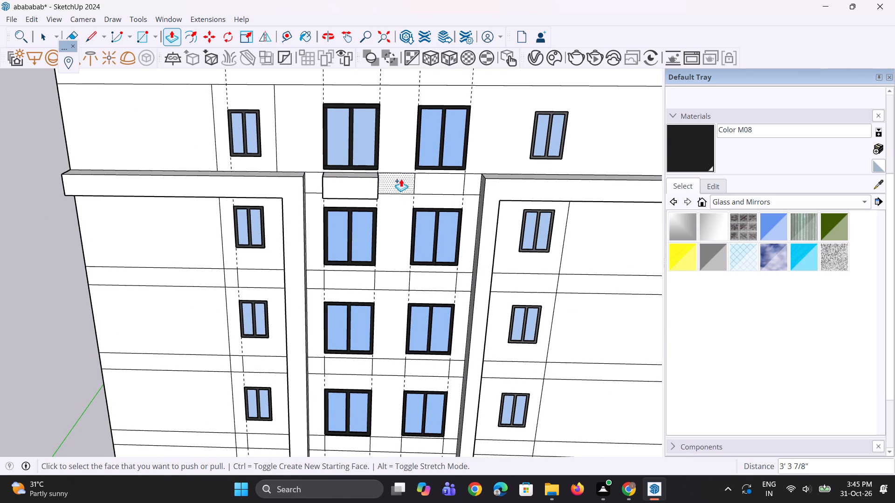
pyautogui.scroll(2, 352, 292)
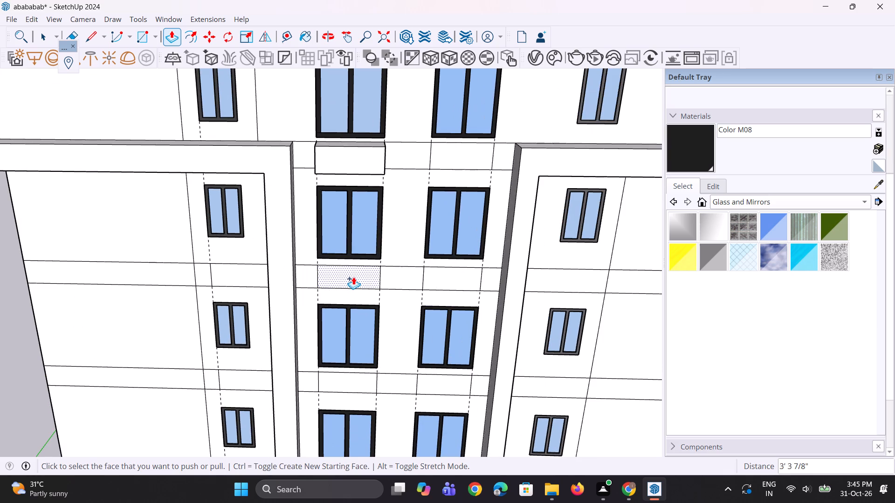
pyautogui.doubleClick(354, 276)
pyautogui.scroll(-6, 387, 158)
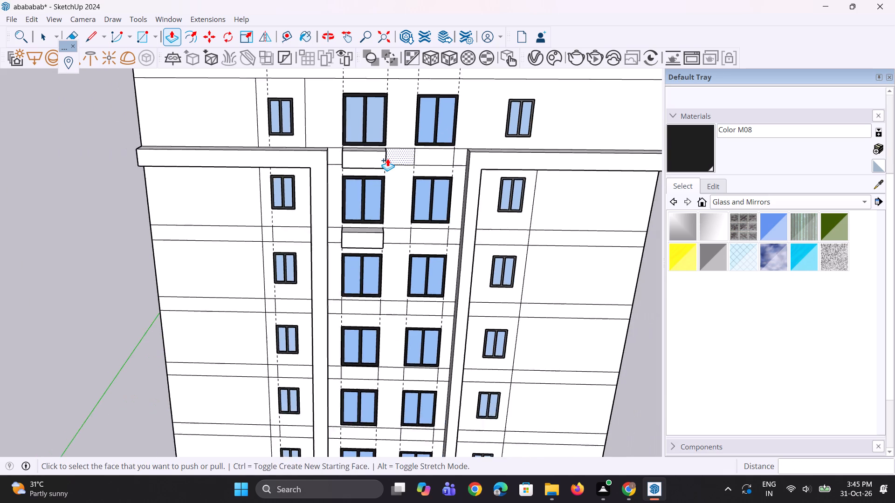
pyautogui.scroll(2, 358, 294)
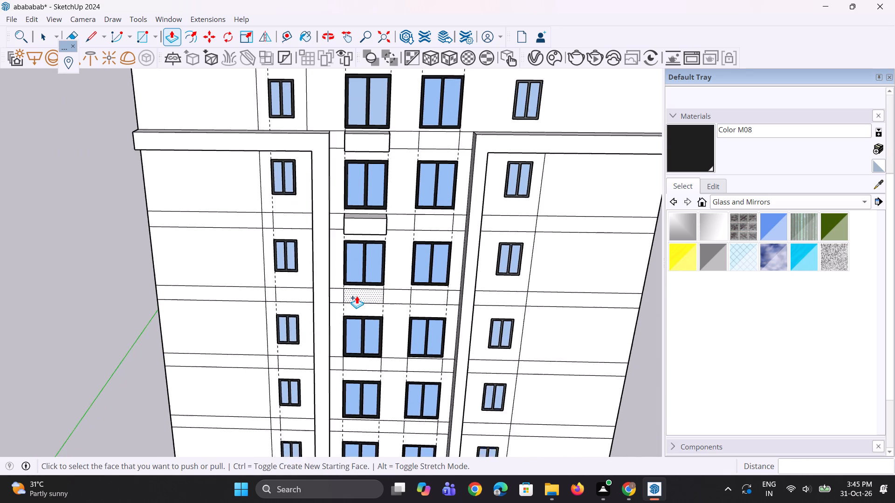
pyautogui.doubleClick(357, 296)
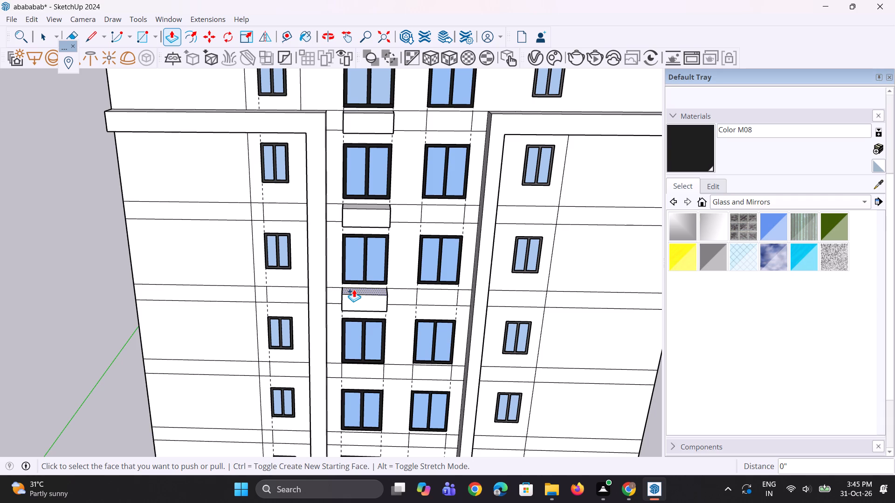
pyautogui.click(366, 374)
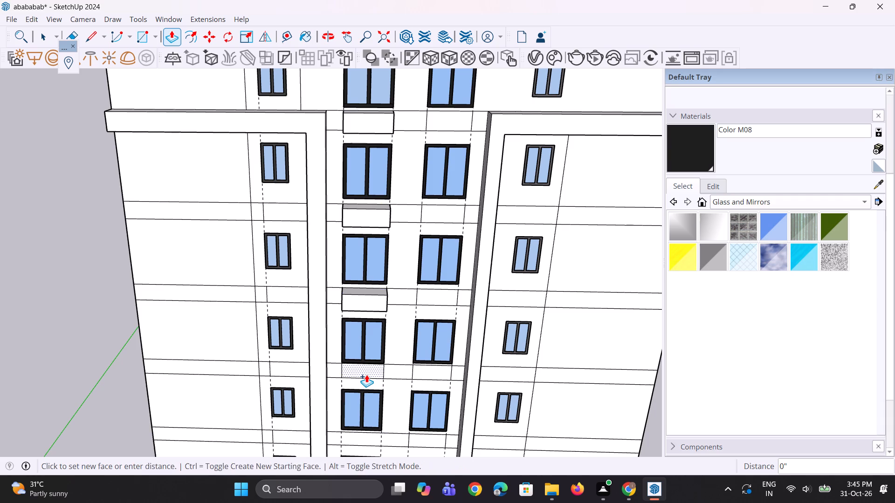
pyautogui.click(366, 374)
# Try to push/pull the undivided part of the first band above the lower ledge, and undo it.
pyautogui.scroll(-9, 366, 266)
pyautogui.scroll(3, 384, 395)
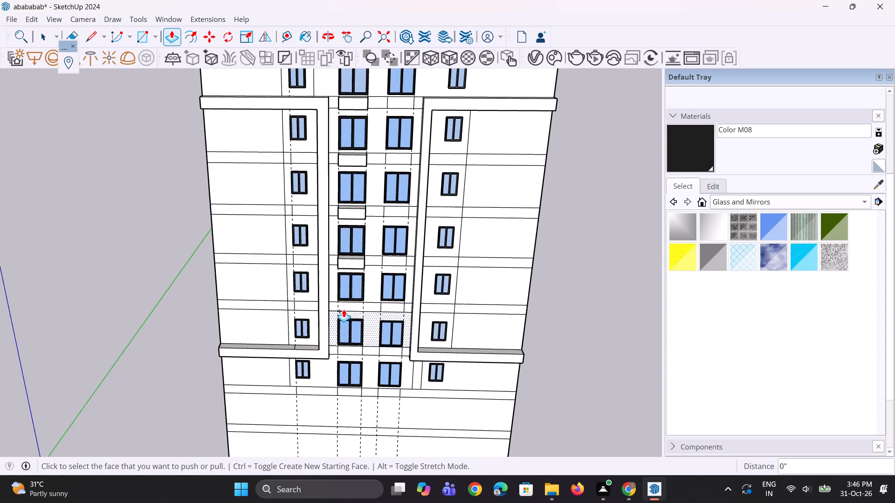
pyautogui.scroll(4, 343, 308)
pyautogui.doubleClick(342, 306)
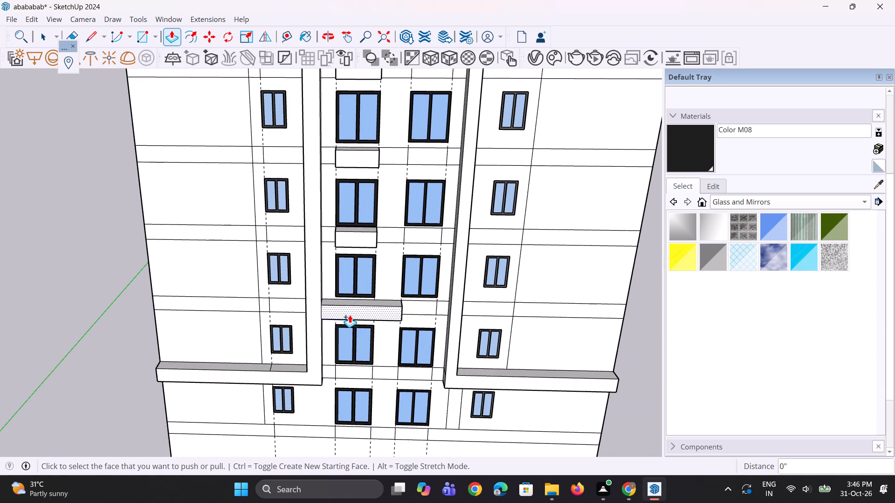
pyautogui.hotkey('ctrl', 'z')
# Draw two vertical lines 3' 6 3/4" long along the left central column's guides, across the first band above the lower ledge.
pyautogui.keyDown('ctrl'); pyautogui.scroll(6, 350, 315); pyautogui.keyUp('ctrl')
pyautogui.press('l')
pyautogui.scroll(3, 341, 306)
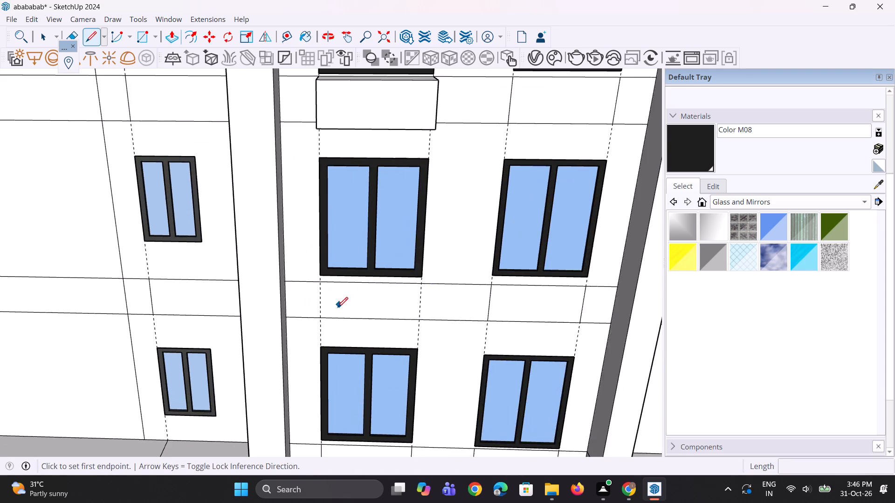
pyautogui.scroll(1, 337, 307)
pyautogui.click(315, 280)
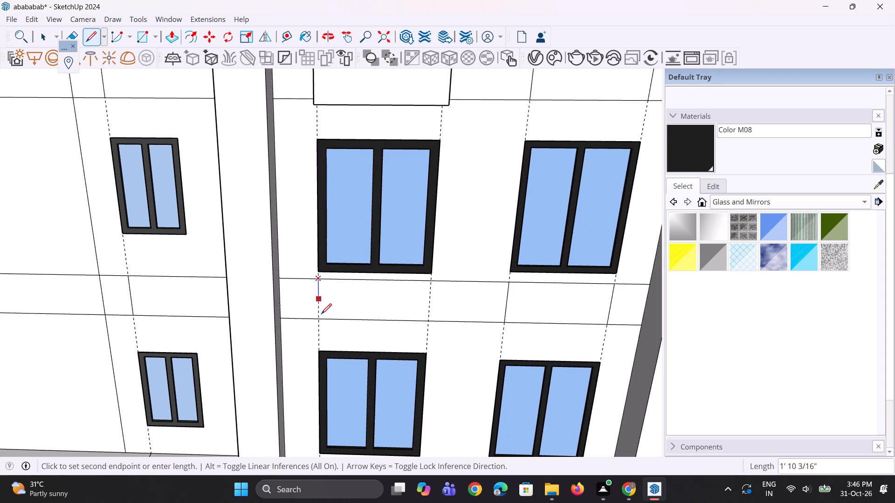
pyautogui.click(321, 317)
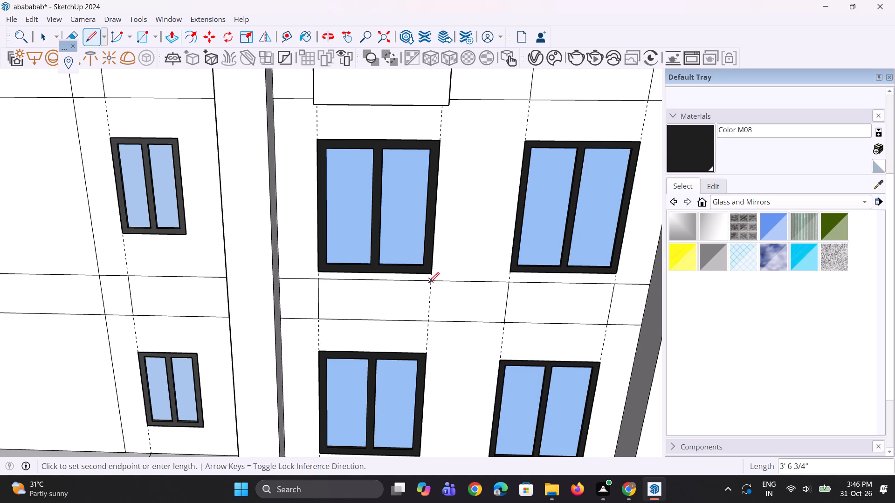
pyautogui.click(429, 283)
pyautogui.click(428, 323)
pyautogui.scroll(2, 415, 311)
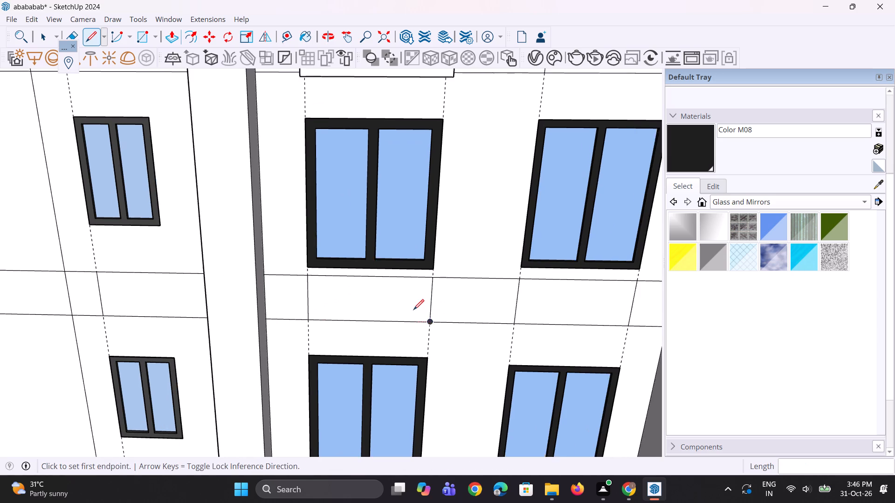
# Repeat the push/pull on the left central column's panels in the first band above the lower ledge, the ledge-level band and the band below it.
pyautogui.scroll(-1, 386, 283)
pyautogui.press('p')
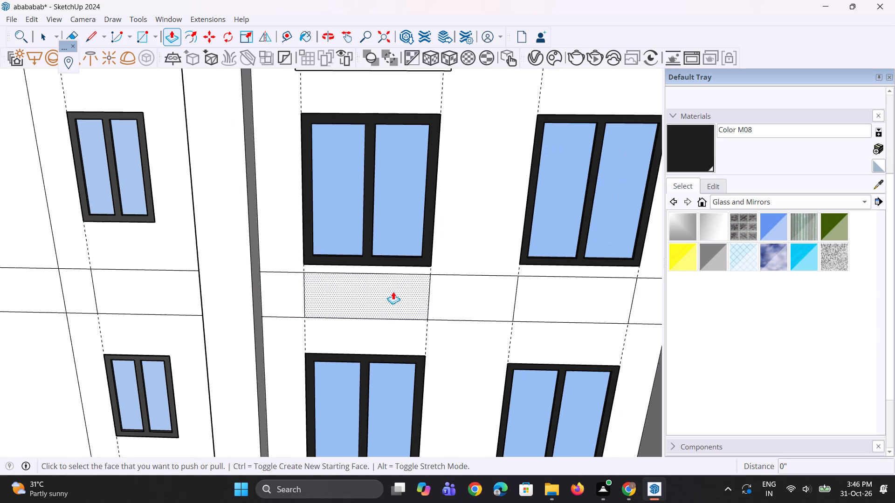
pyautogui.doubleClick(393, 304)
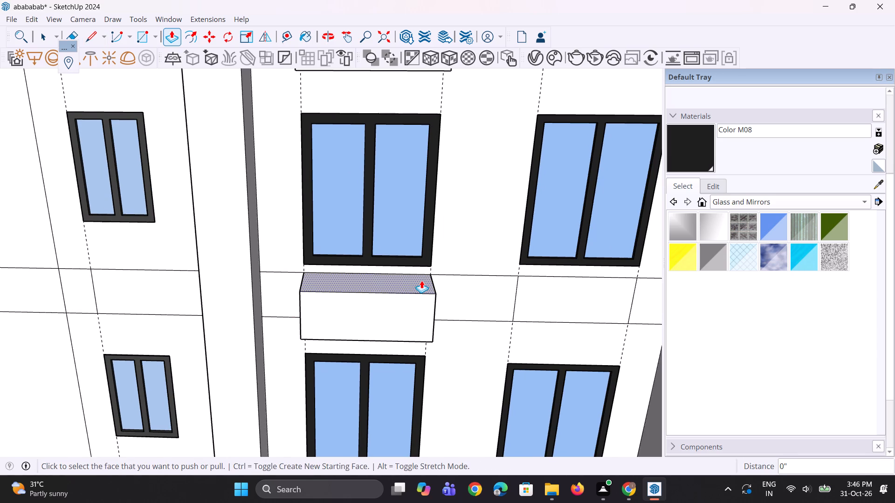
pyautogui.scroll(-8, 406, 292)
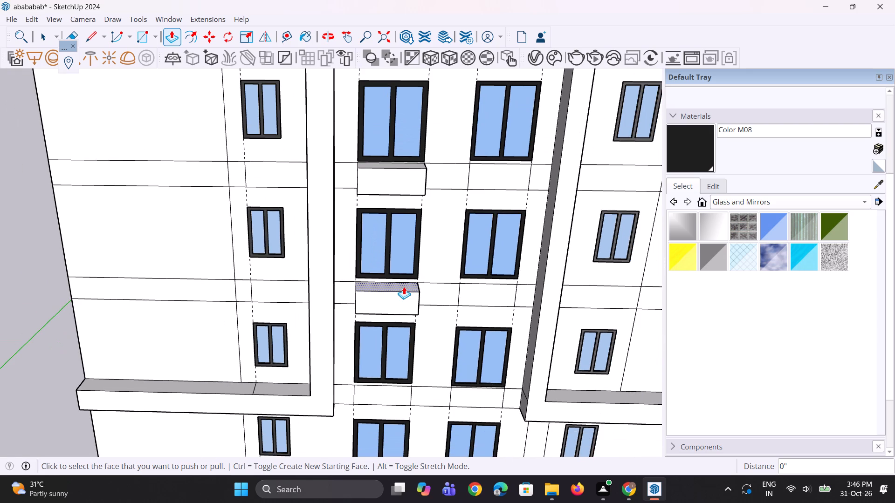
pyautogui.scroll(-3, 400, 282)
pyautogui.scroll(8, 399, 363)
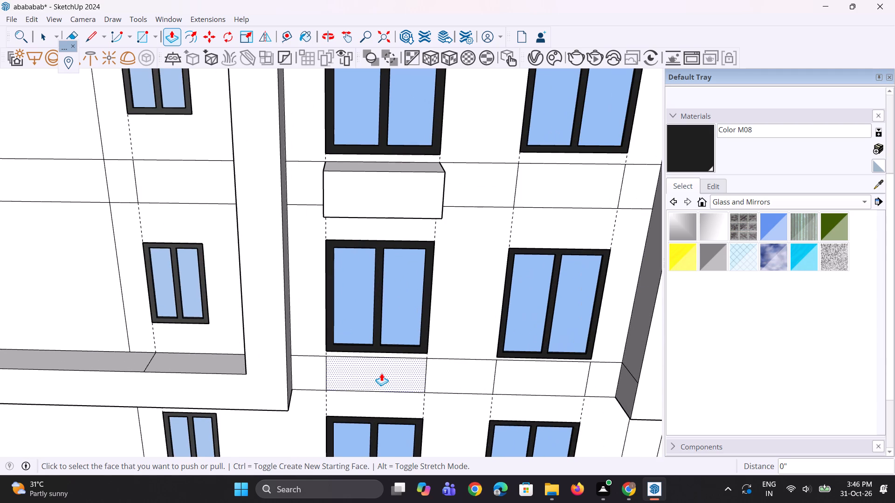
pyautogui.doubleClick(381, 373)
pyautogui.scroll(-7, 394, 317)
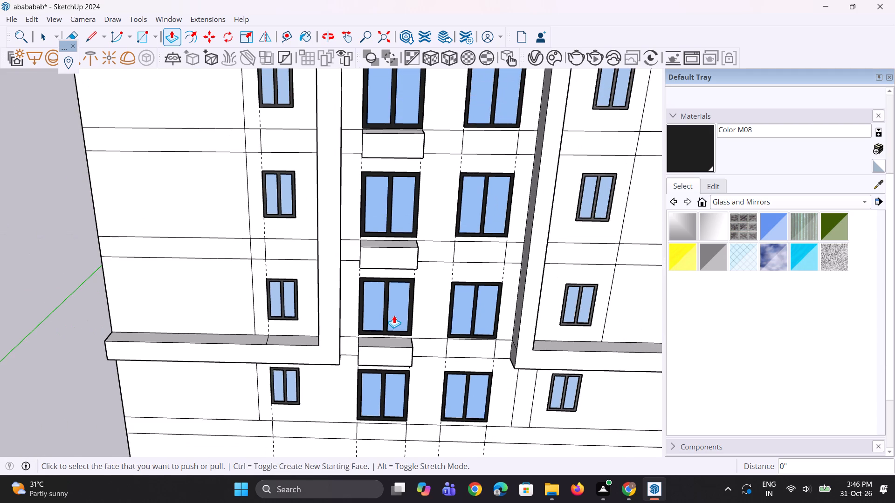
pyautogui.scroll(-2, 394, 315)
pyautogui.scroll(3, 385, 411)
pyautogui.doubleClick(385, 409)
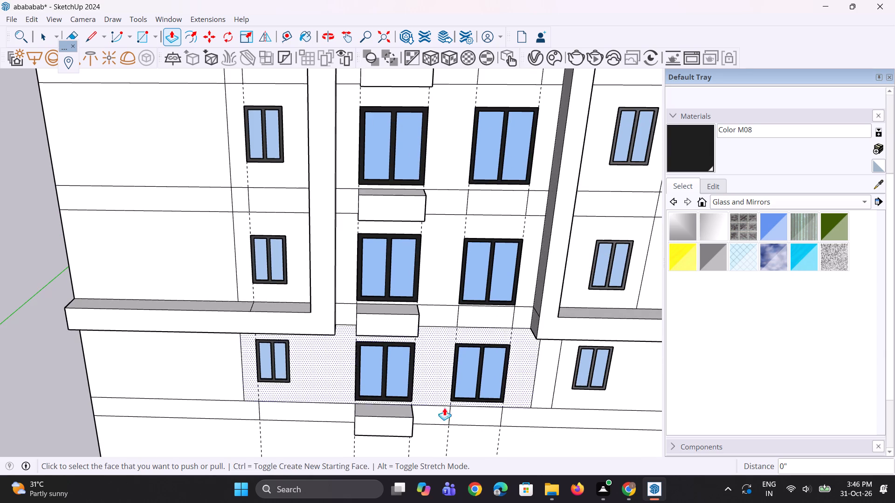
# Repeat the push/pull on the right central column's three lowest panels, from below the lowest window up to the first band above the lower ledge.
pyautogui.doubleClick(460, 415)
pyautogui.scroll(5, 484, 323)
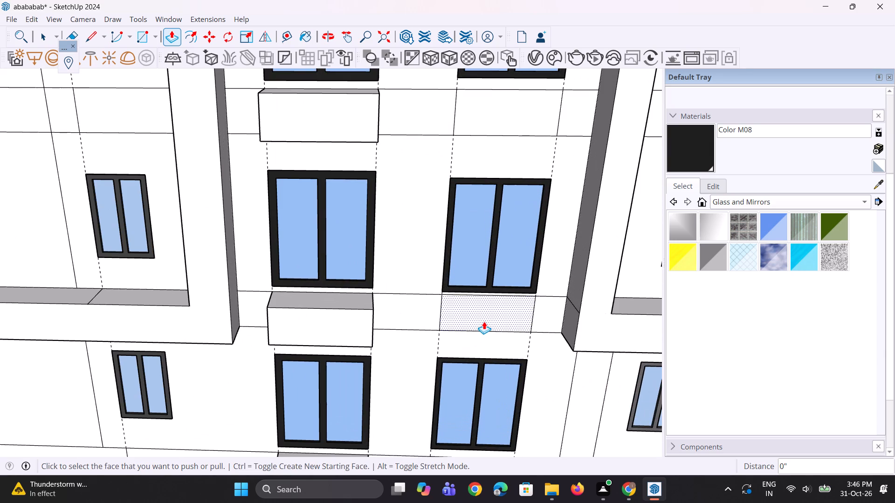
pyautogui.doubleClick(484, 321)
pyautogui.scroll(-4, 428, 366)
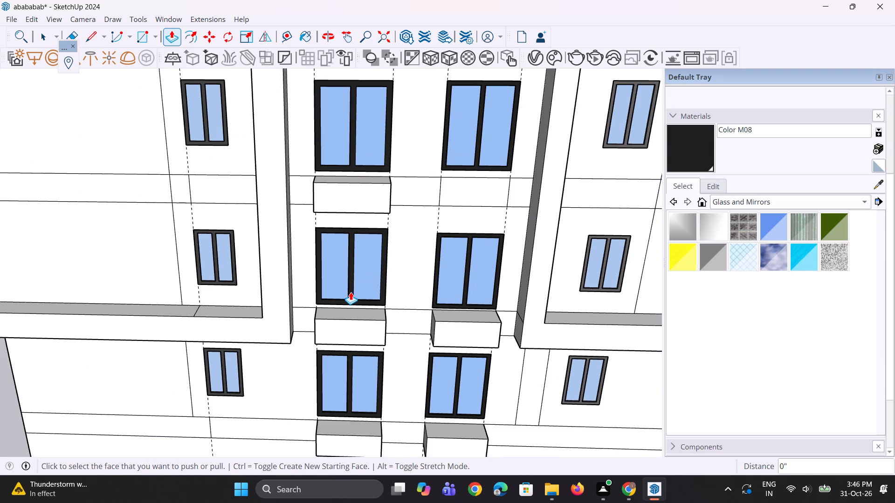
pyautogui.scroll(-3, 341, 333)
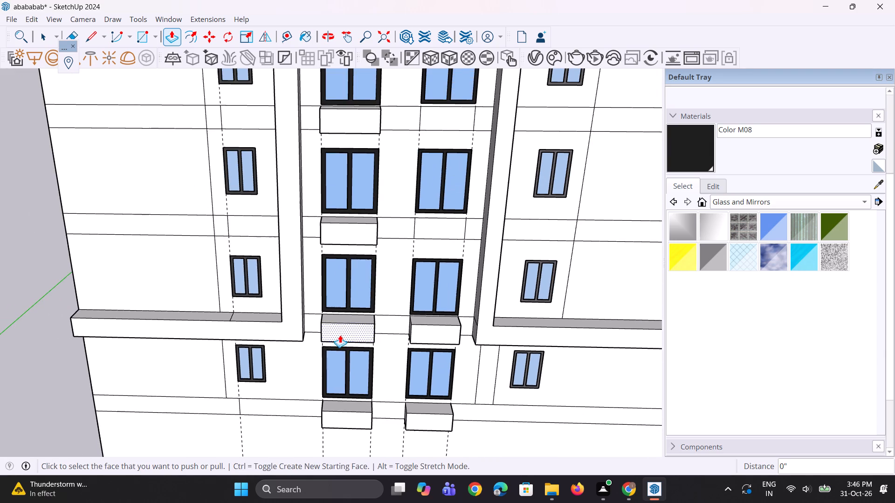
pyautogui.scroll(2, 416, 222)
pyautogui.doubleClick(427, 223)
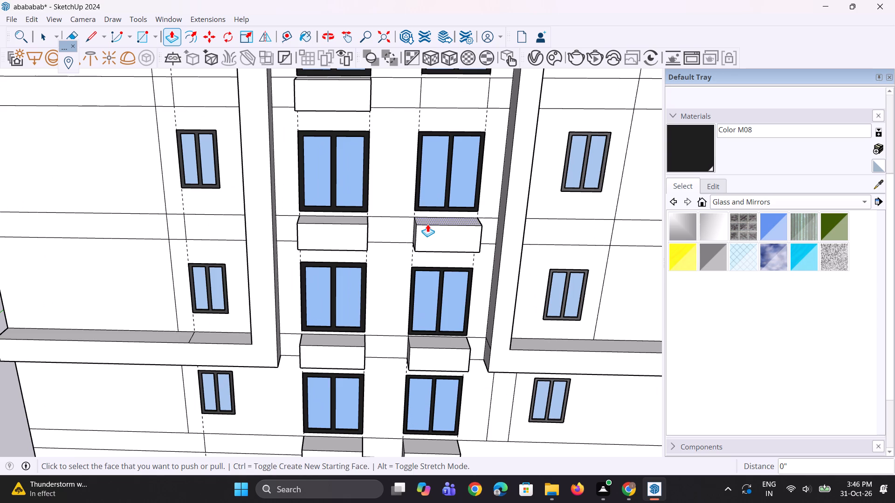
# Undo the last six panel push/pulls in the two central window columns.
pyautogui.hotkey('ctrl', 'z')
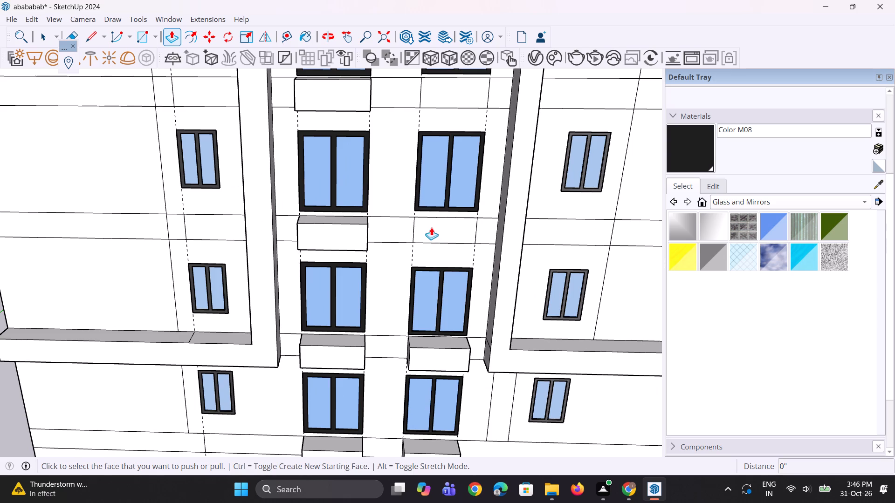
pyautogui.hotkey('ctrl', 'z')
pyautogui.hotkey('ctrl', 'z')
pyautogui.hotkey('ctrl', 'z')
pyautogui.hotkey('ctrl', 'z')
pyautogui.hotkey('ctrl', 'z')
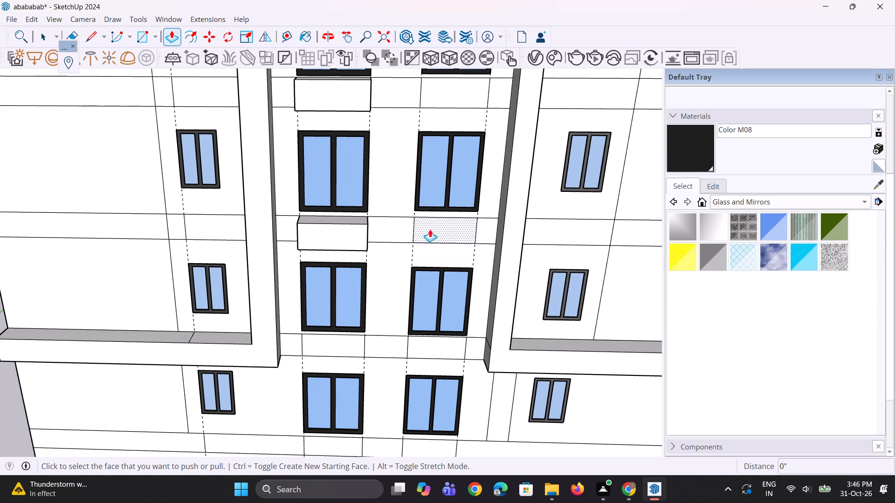
# Repeat the 3' 3 7/8" push/pull on the left central column's panels in the first band above the lower ledge and the ledge-level band.
pyautogui.doubleClick(358, 236)
pyautogui.scroll(-4, 398, 242)
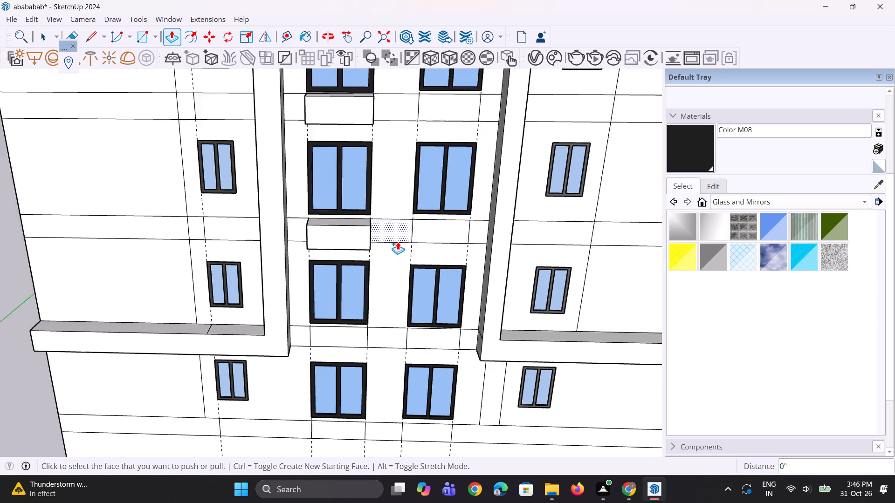
pyautogui.scroll(3, 360, 302)
pyautogui.doubleClick(360, 313)
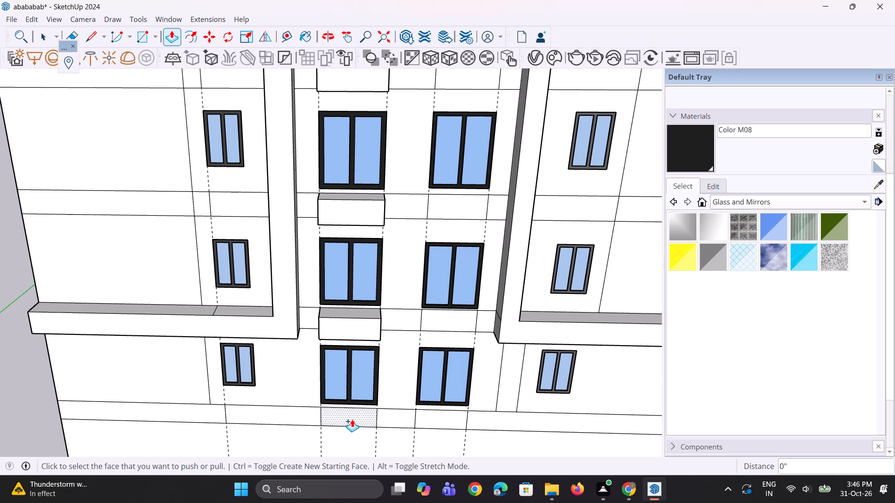
# Repeat the push/pull on the left central column's panel in the band below the lowest window.
pyautogui.doubleClick(352, 419)
pyautogui.scroll(-3, 357, 395)
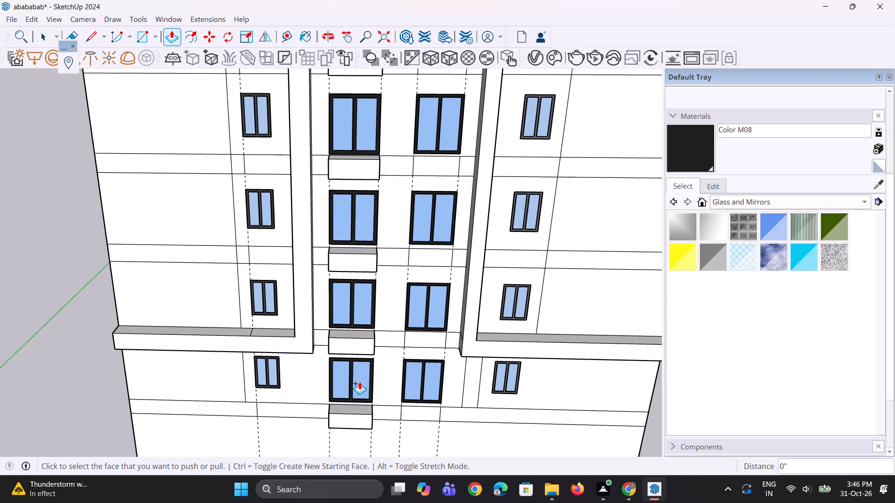
# Repeat the push/pull on the right central column's panels in the ledge-level band and the band below the lowest window.
pyautogui.scroll(-2, 360, 378)
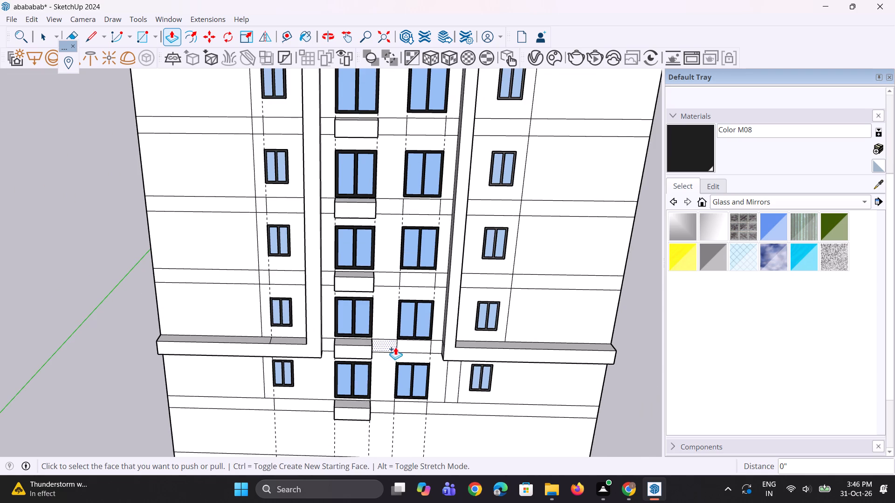
pyautogui.scroll(2, 395, 347)
pyautogui.doubleClick(428, 350)
pyautogui.scroll(2, 417, 409)
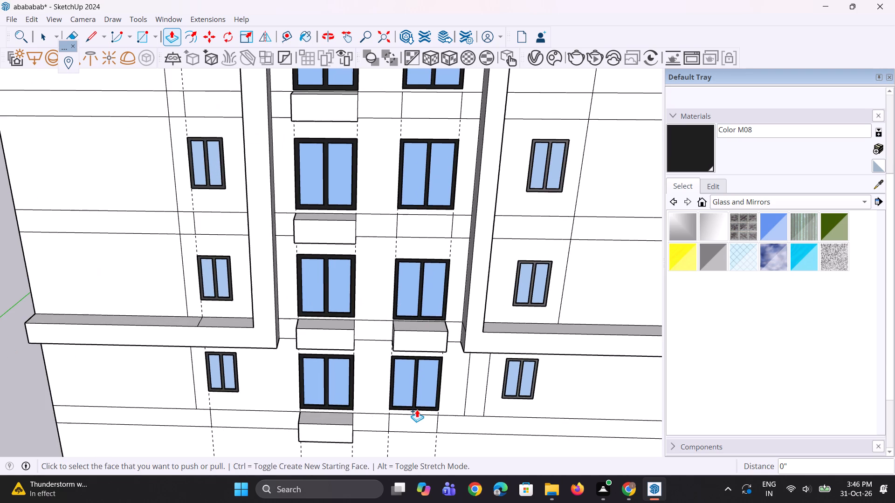
pyautogui.doubleClick(414, 424)
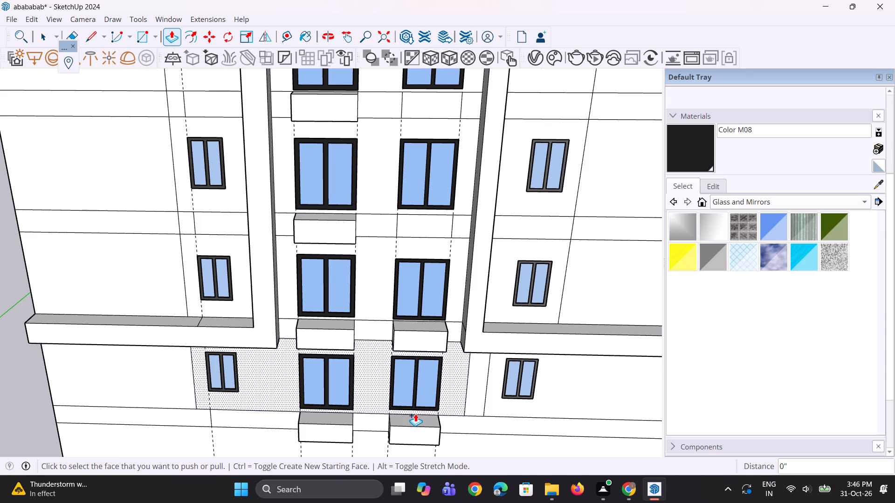
# Repeat the push/pull on the right central column's panels in the four bands between the lower and upper ledges.
pyautogui.scroll(-3, 415, 414)
pyautogui.scroll(5, 436, 277)
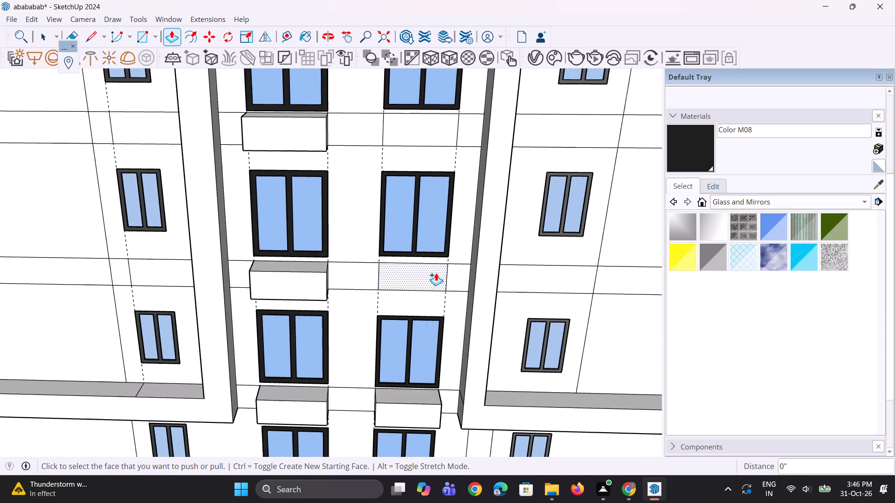
pyautogui.doubleClick(436, 273)
pyautogui.doubleClick(433, 133)
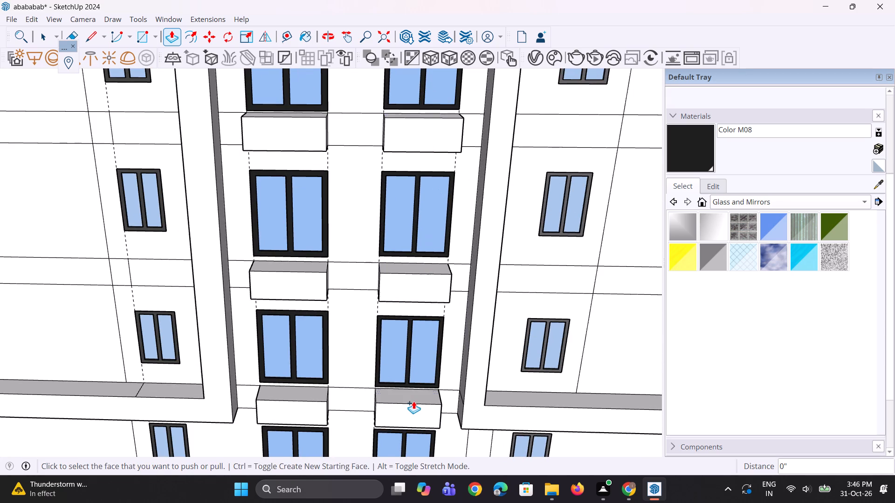
pyautogui.scroll(-8, 414, 401)
pyautogui.scroll(5, 421, 187)
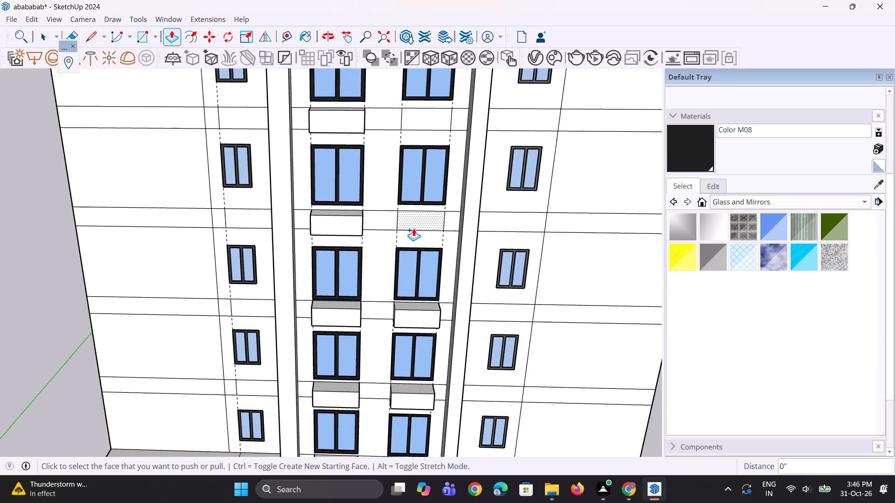
pyautogui.scroll(5, 413, 228)
pyautogui.click(413, 228)
pyautogui.click(413, 228)
pyautogui.scroll(-4, 412, 251)
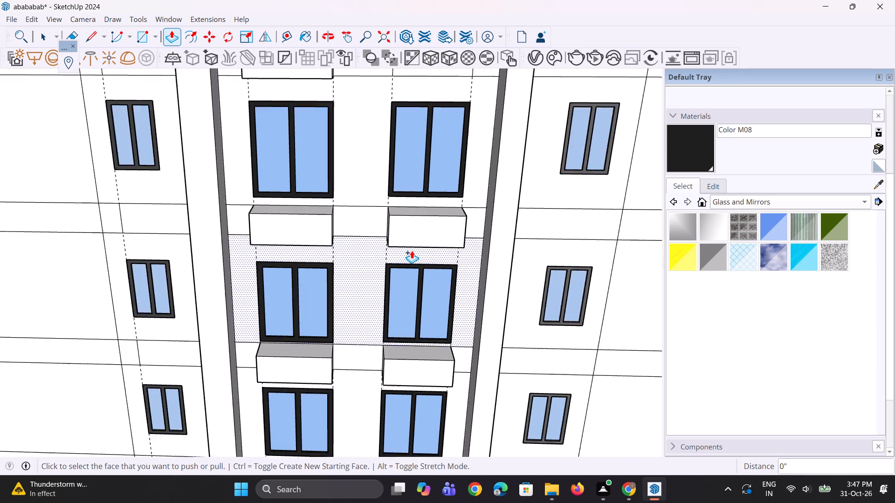
pyautogui.scroll(-4, 412, 251)
pyautogui.scroll(6, 433, 99)
pyautogui.doubleClick(425, 144)
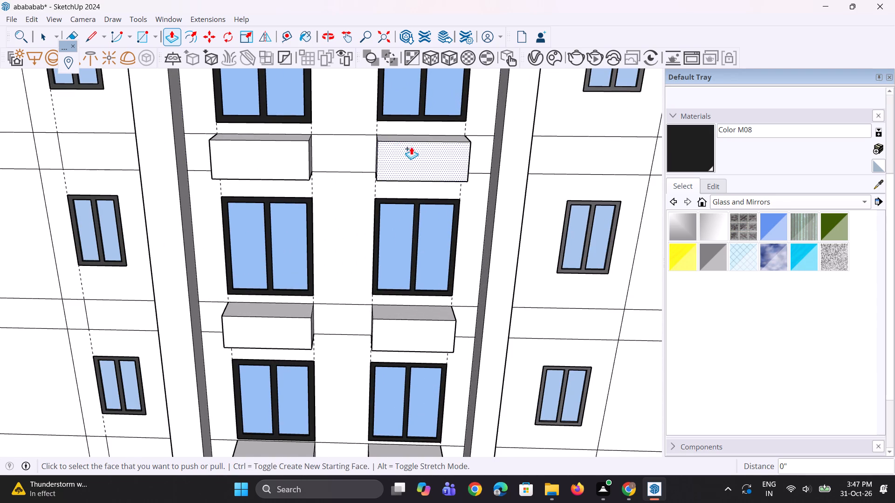
# Repeat the push/pull on the right central column's panel at the level of the upper ledge.
pyautogui.scroll(-8, 365, 288)
pyautogui.scroll(3, 399, 252)
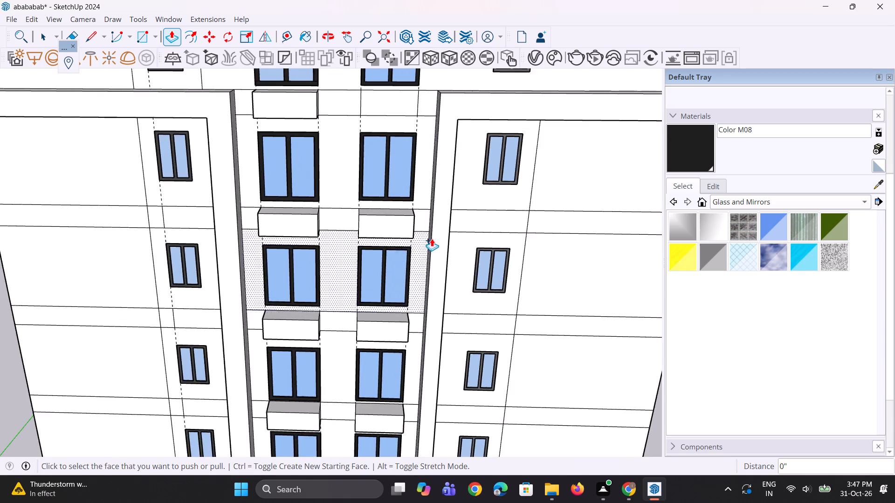
pyautogui.scroll(3, 432, 238)
pyautogui.scroll(-4, 418, 271)
pyautogui.scroll(-4, 411, 233)
pyautogui.scroll(8, 403, 126)
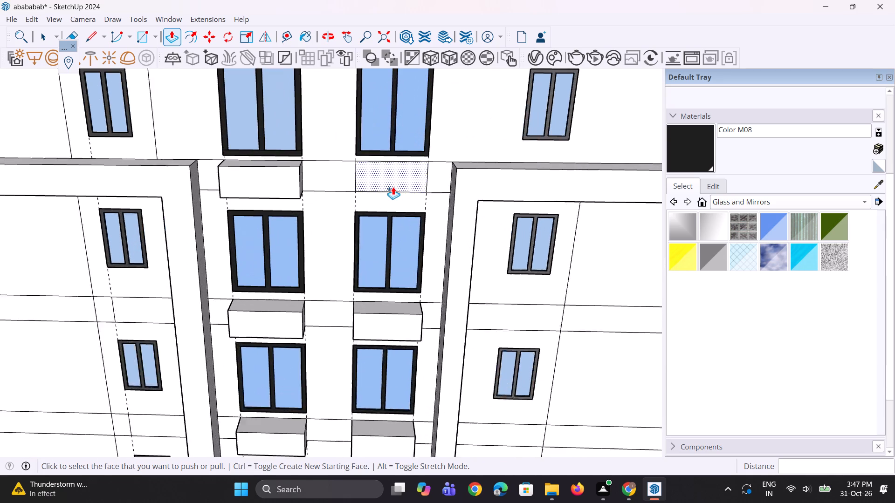
pyautogui.doubleClick(392, 185)
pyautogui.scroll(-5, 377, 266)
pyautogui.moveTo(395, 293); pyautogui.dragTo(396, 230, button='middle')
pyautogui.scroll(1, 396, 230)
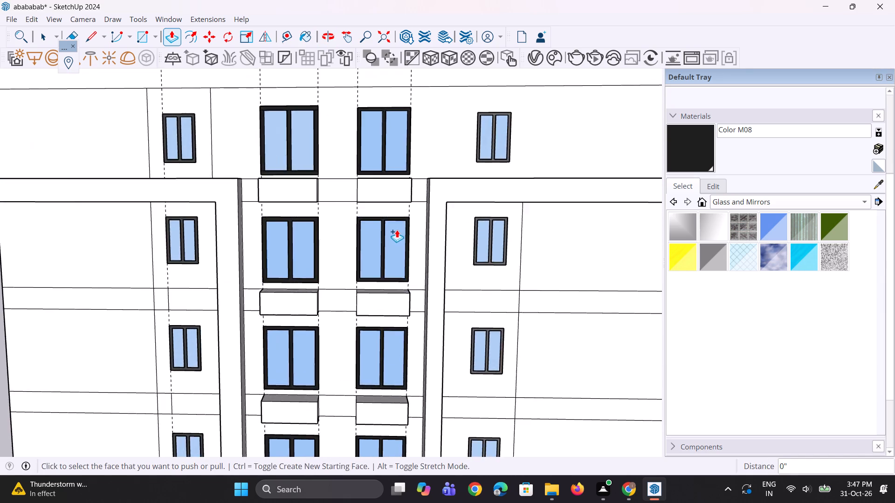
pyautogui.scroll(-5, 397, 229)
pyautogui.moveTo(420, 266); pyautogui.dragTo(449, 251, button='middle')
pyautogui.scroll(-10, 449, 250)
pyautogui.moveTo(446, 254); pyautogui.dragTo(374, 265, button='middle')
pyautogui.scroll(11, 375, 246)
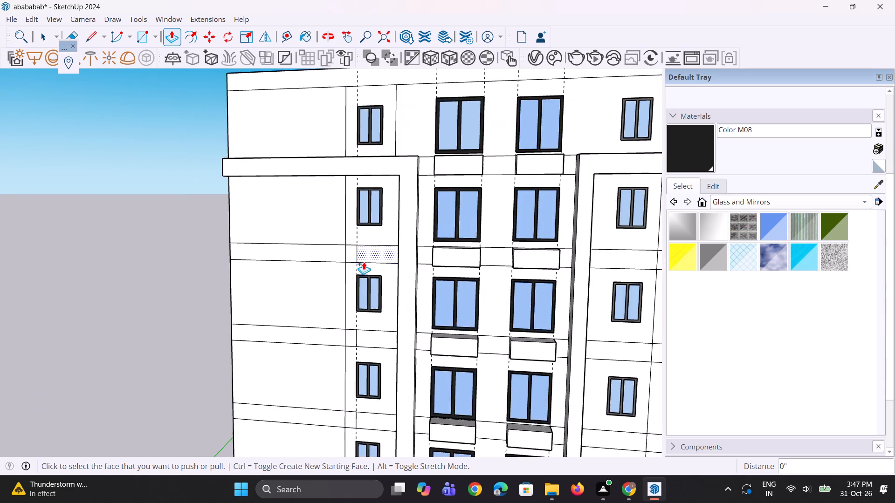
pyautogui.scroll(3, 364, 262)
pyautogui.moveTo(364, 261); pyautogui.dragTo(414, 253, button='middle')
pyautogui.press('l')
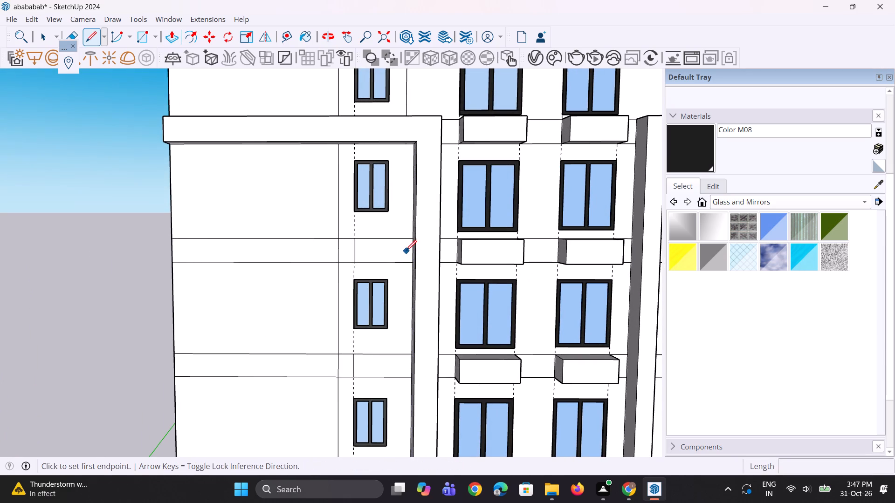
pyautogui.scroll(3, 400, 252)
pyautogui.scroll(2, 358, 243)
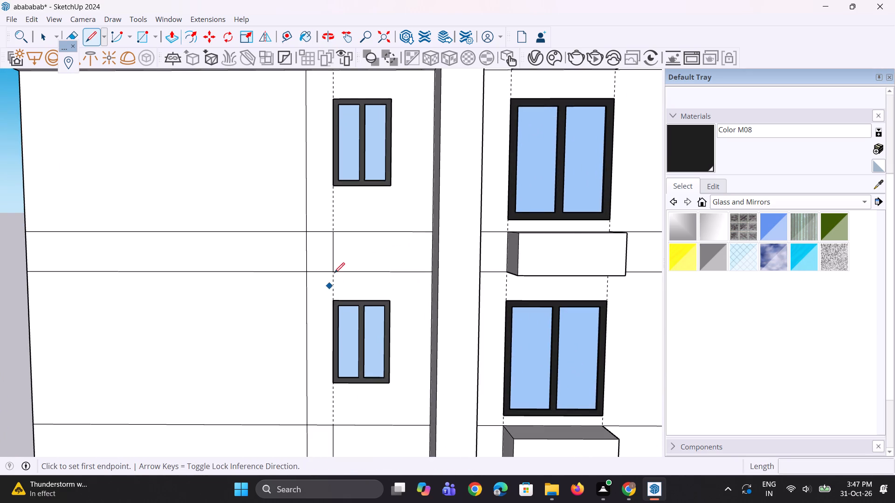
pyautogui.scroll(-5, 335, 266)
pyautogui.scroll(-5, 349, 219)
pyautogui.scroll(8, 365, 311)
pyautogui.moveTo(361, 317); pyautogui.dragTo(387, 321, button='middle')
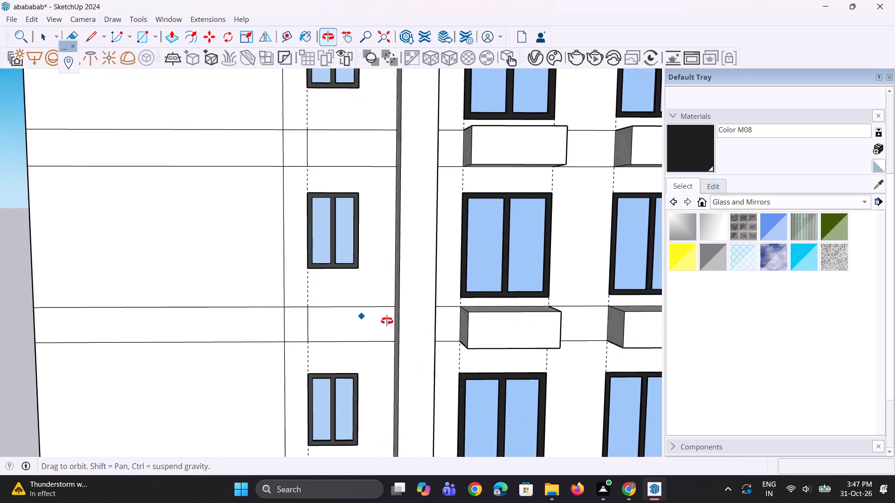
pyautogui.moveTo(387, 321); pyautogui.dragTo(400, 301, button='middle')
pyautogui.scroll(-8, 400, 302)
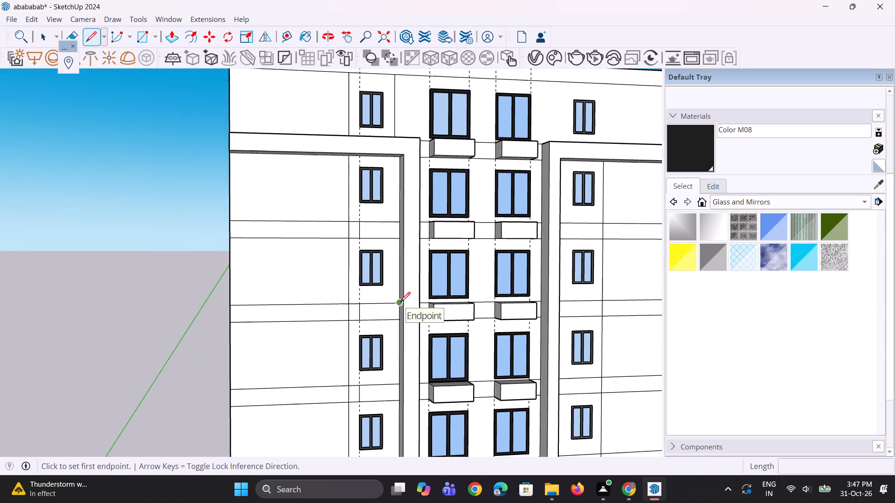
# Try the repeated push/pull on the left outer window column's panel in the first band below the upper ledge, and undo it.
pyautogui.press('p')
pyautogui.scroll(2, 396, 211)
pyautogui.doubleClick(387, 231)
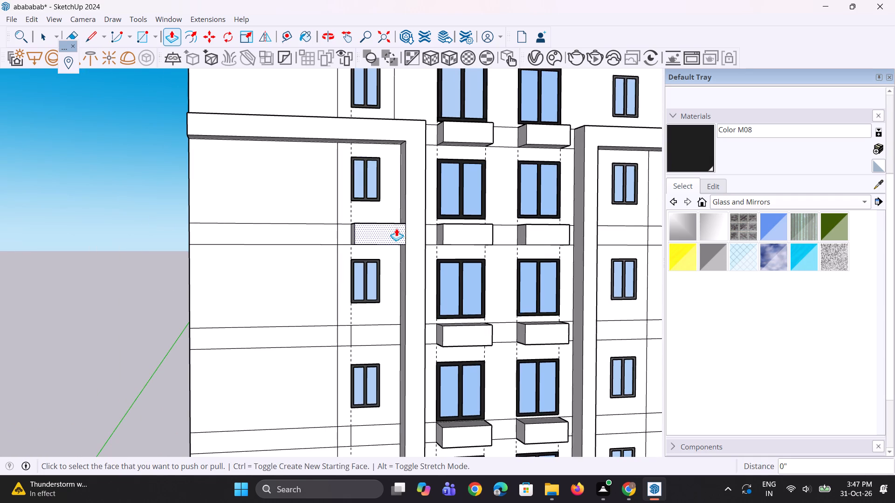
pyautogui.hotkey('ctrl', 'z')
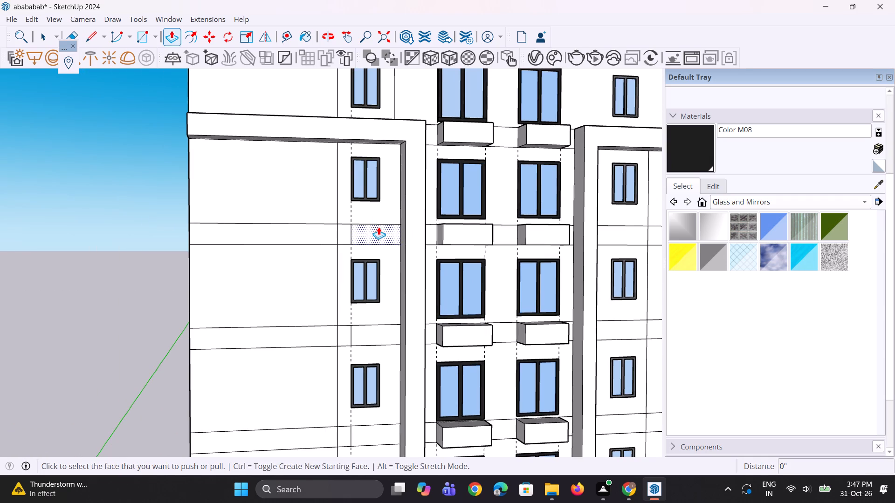
# Repeat the push/pull on the left outer window column's panels in the first three bands below the upper ledge.
pyautogui.doubleClick(379, 227)
pyautogui.scroll(-4, 384, 215)
pyautogui.scroll(2, 384, 278)
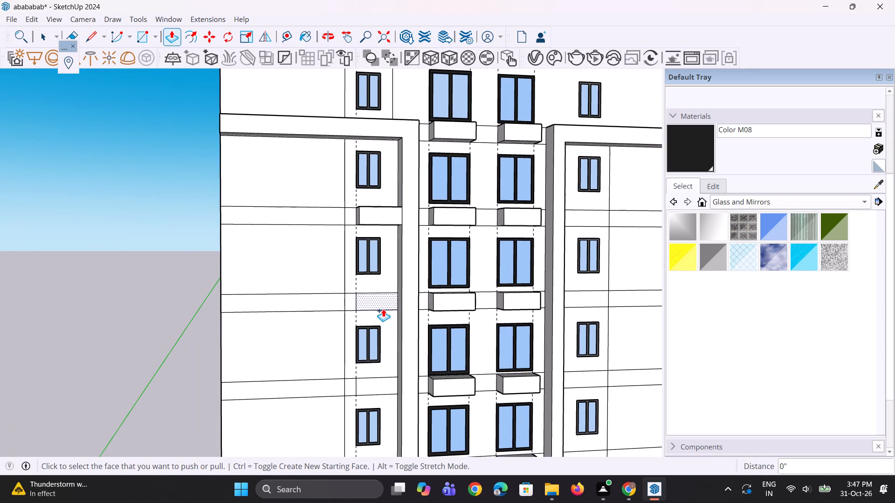
pyautogui.doubleClick(383, 308)
pyautogui.scroll(-4, 376, 243)
pyautogui.scroll(3, 368, 354)
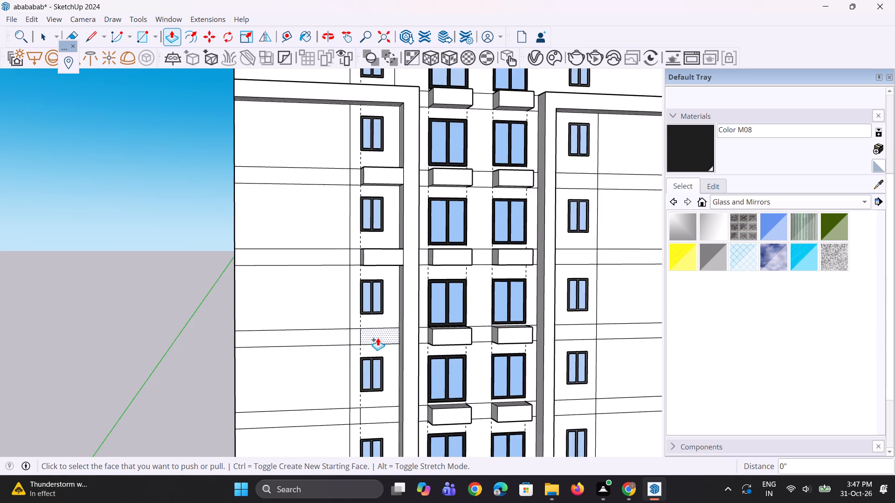
pyautogui.scroll(3, 380, 337)
pyautogui.doubleClick(380, 336)
pyautogui.scroll(-4, 390, 293)
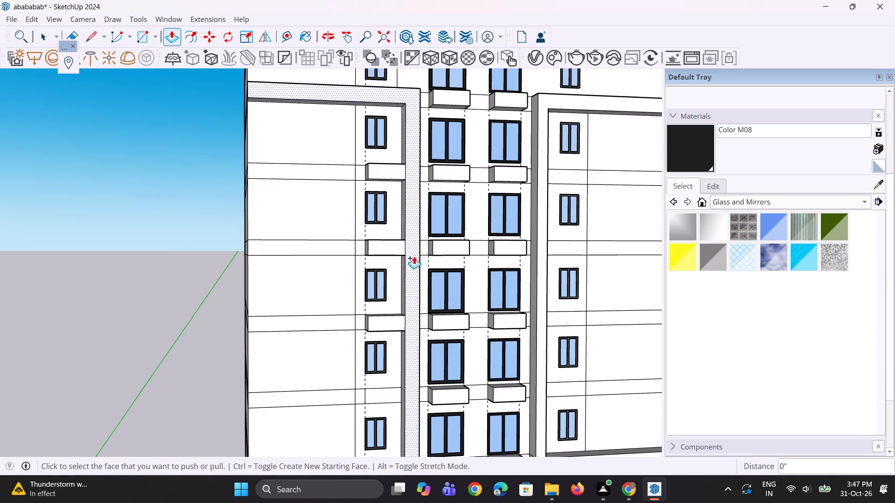
# Repeat the push/pull on the left outer window column's panel in the first band above the lower ledge.
pyautogui.scroll(-3, 413, 264)
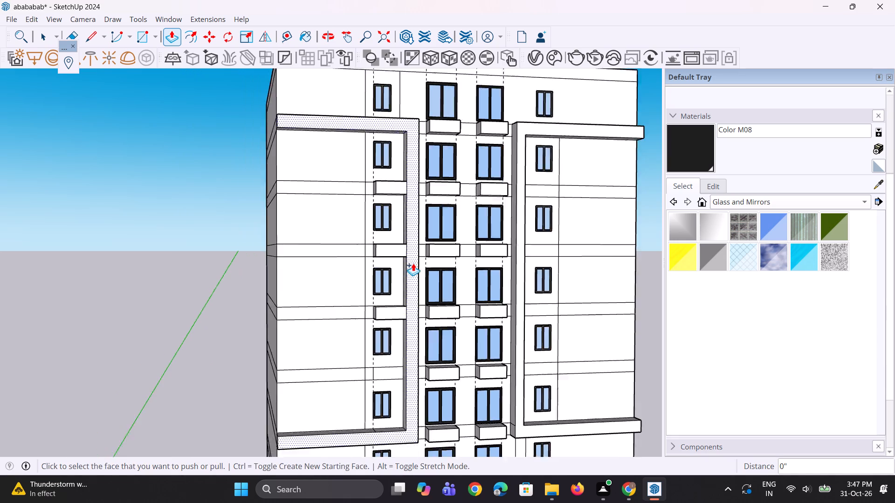
pyautogui.scroll(-1, 413, 263)
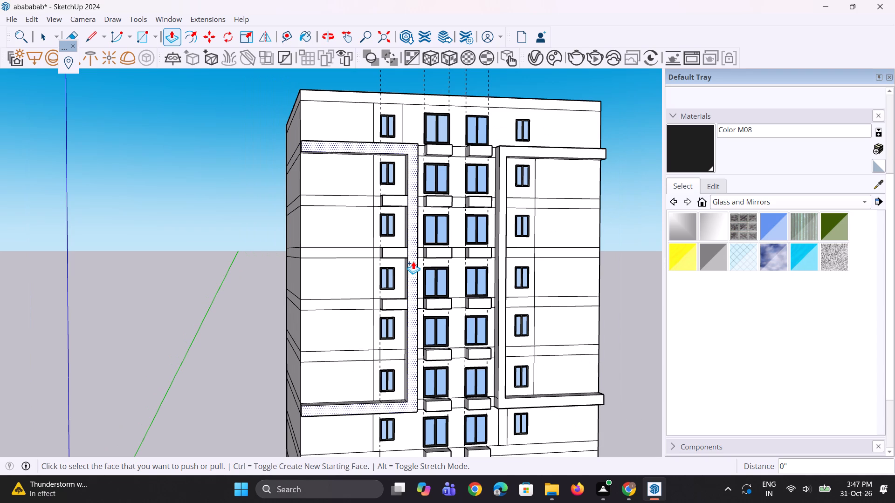
pyautogui.scroll(-8, 413, 261)
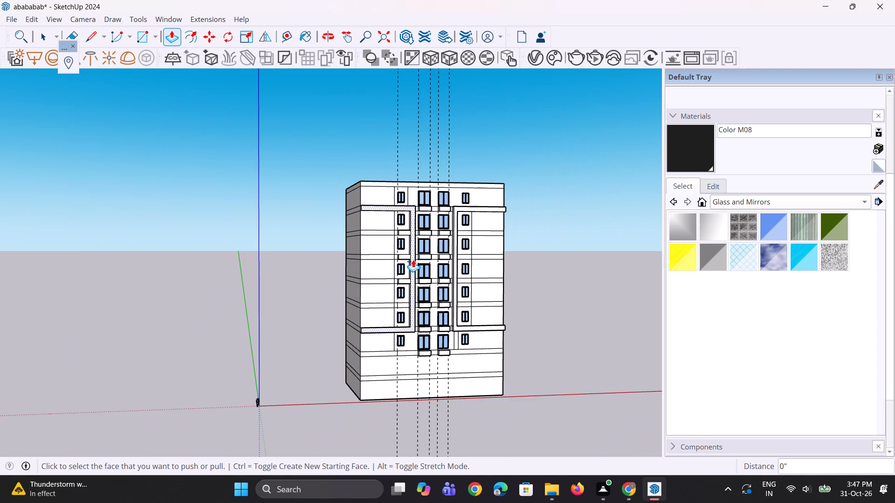
pyautogui.scroll(-2, 413, 259)
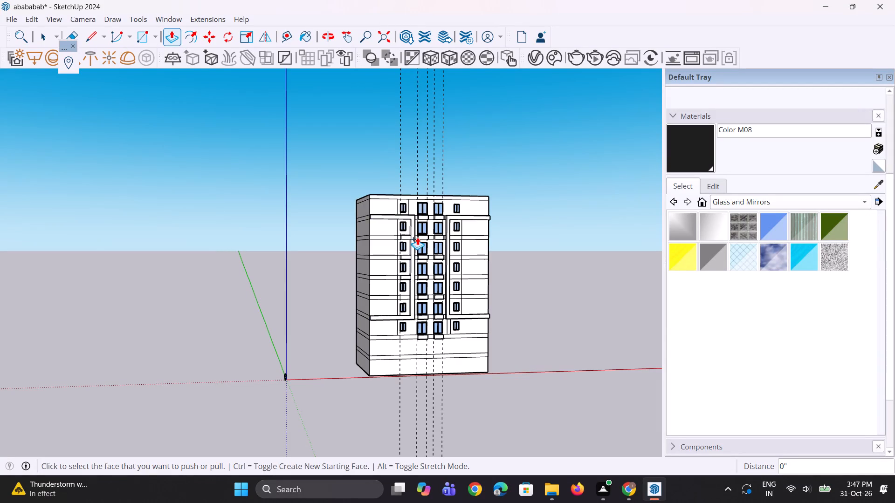
pyautogui.scroll(-4, 417, 237)
pyautogui.scroll(14, 410, 277)
pyautogui.doubleClick(409, 284)
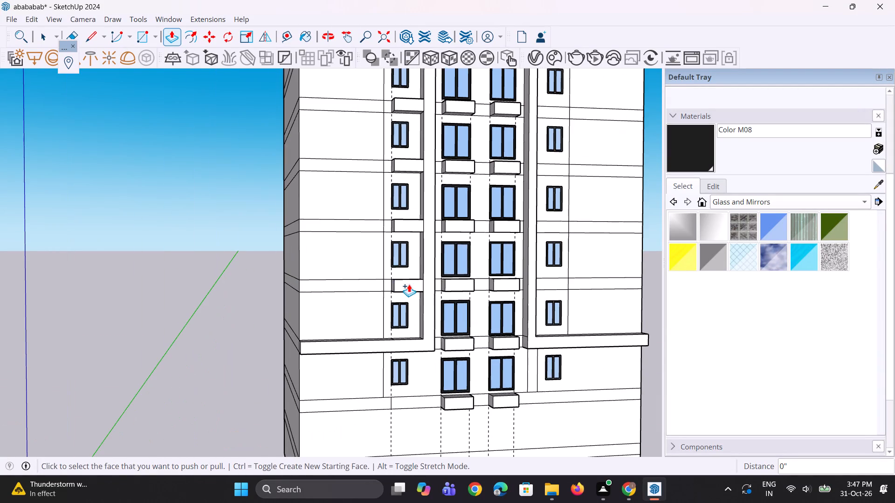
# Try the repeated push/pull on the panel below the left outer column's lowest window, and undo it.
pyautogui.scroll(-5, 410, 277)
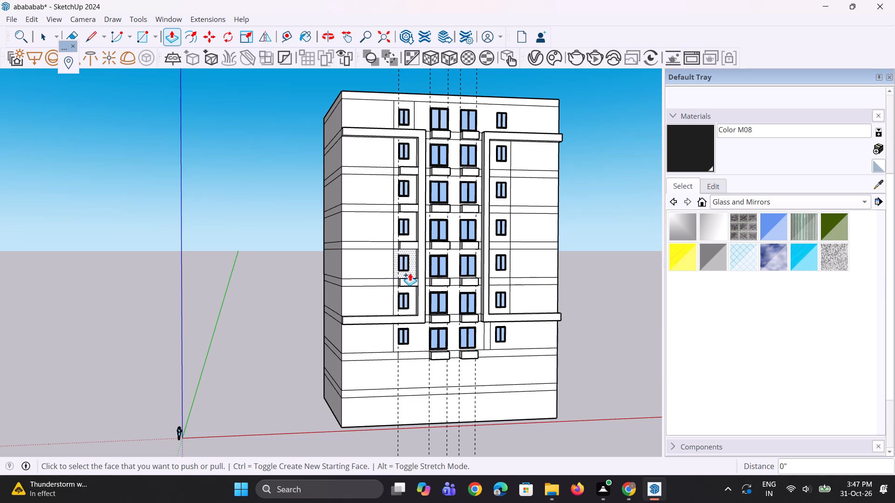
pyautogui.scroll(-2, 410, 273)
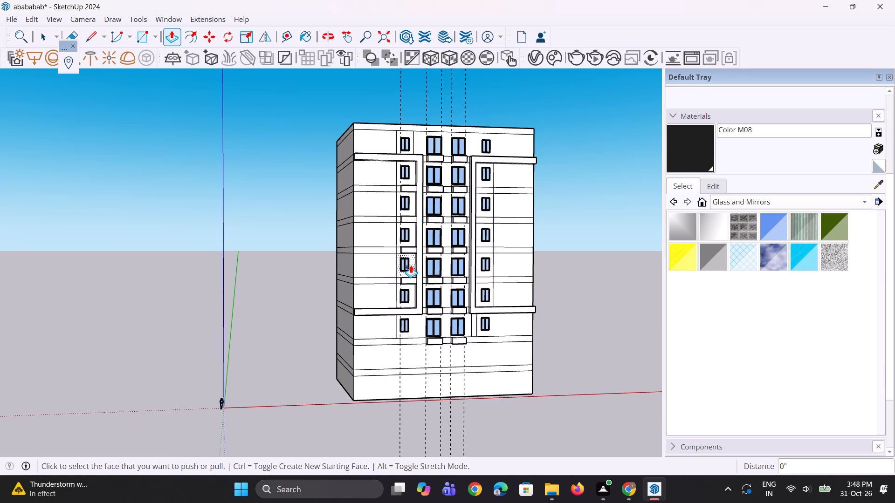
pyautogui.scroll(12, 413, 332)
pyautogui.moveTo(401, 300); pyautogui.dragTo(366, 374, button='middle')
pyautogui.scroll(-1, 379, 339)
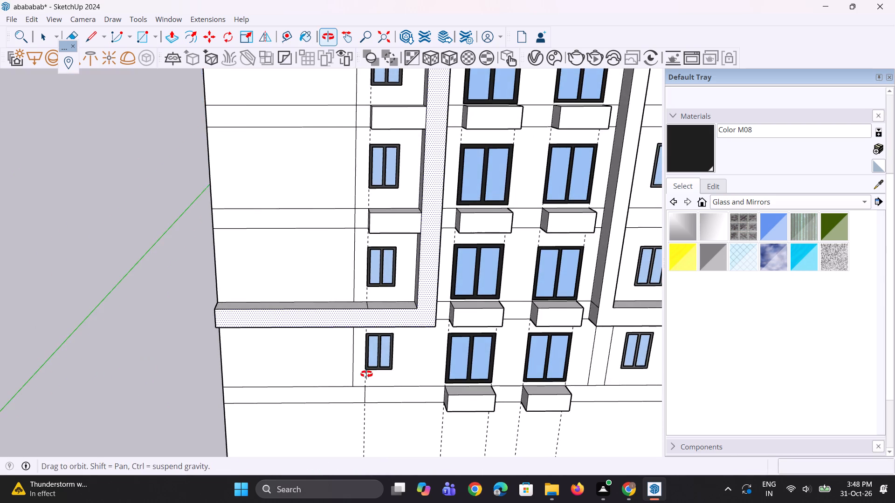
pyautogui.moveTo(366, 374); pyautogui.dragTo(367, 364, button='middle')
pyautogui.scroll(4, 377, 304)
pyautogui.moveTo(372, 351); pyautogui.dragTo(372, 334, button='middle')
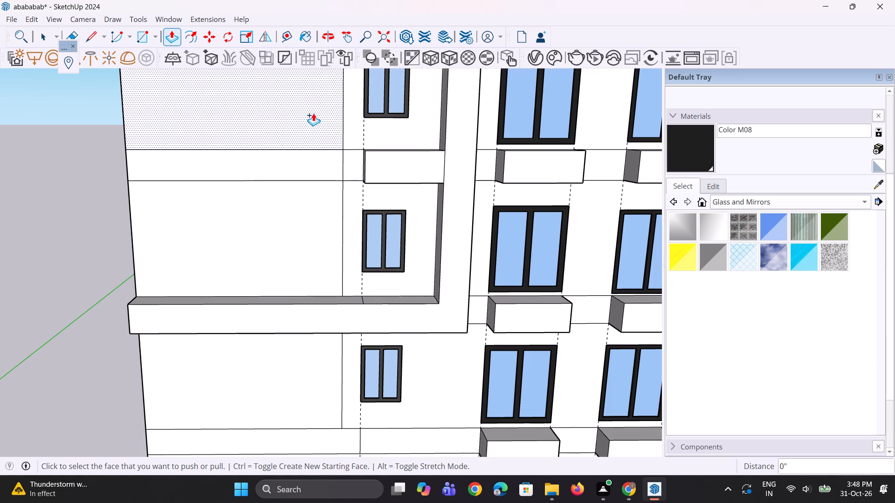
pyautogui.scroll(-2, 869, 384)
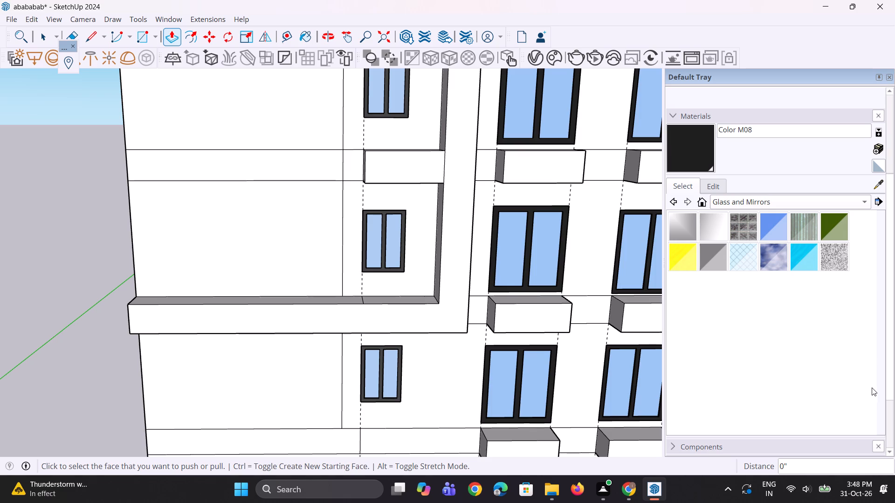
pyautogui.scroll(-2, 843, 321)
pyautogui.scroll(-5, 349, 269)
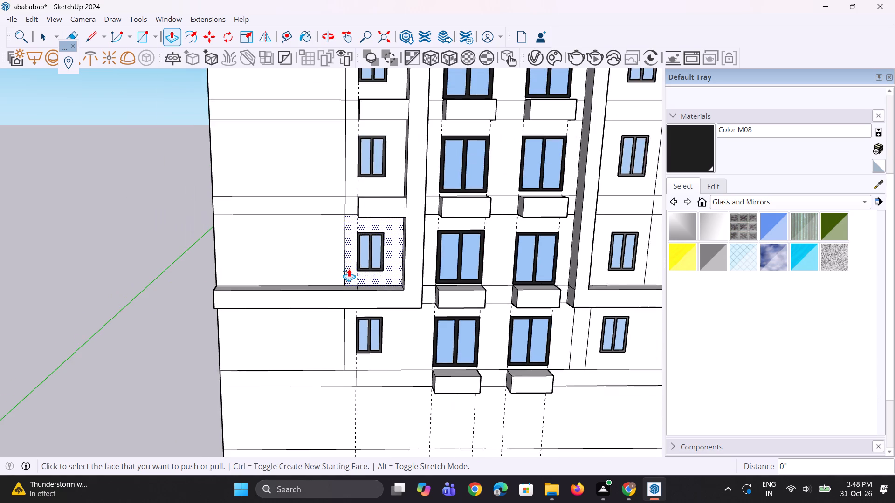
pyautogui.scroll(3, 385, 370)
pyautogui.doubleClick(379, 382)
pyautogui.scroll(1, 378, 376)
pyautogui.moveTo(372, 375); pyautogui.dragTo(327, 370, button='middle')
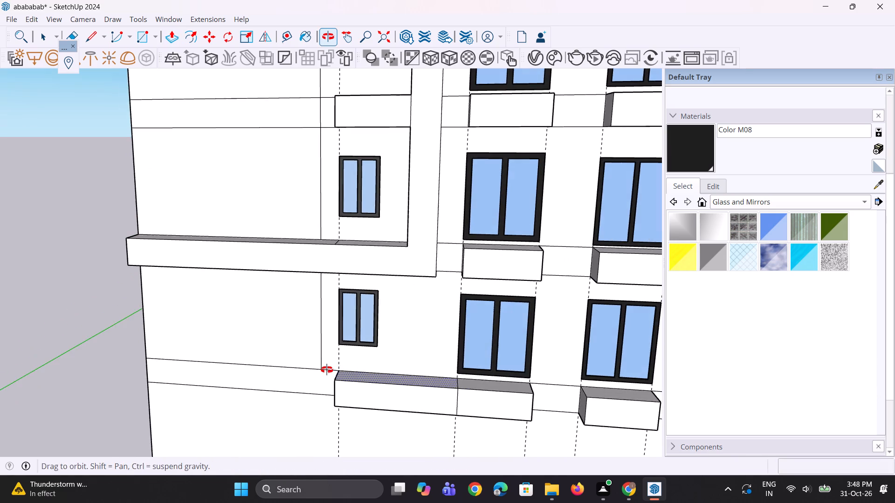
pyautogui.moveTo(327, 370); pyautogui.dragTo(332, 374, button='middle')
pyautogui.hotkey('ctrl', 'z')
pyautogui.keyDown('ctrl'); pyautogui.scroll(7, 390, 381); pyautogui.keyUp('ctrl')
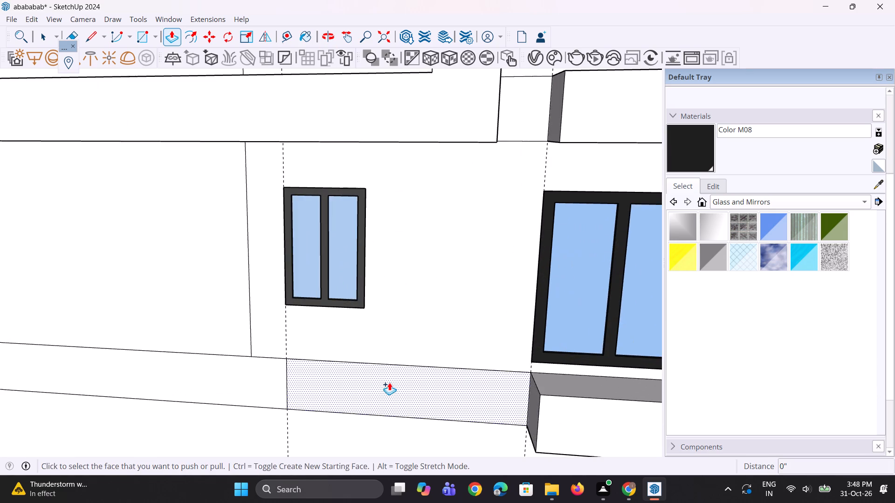
# Draw a vertical line about 18' long from the lower ledge's inner bottom corner down to the lower edge of the band below.
pyautogui.moveTo(389, 382); pyautogui.dragTo(450, 388, button='middle')
pyautogui.scroll(-5, 389, 396)
pyautogui.scroll(-4, 389, 334)
pyautogui.scroll(1, 360, 273)
pyautogui.scroll(-4, 360, 275)
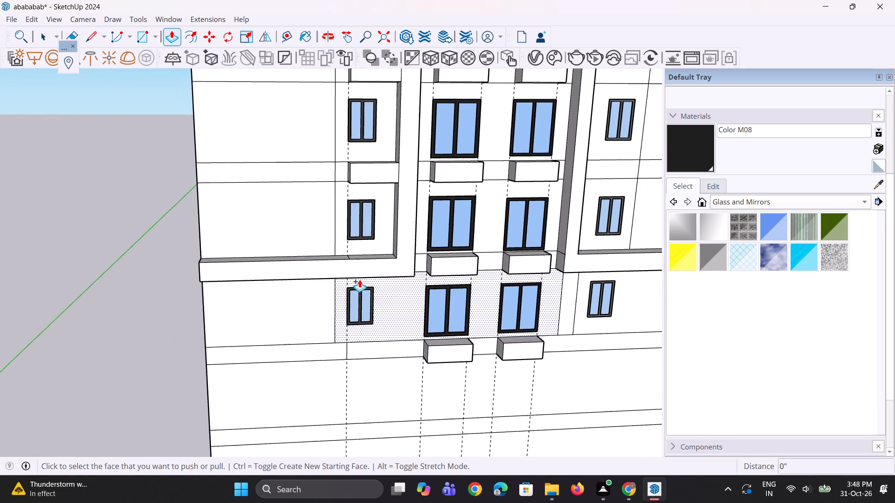
pyautogui.scroll(3, 381, 260)
pyautogui.moveTo(392, 323); pyautogui.dragTo(330, 238, button='middle')
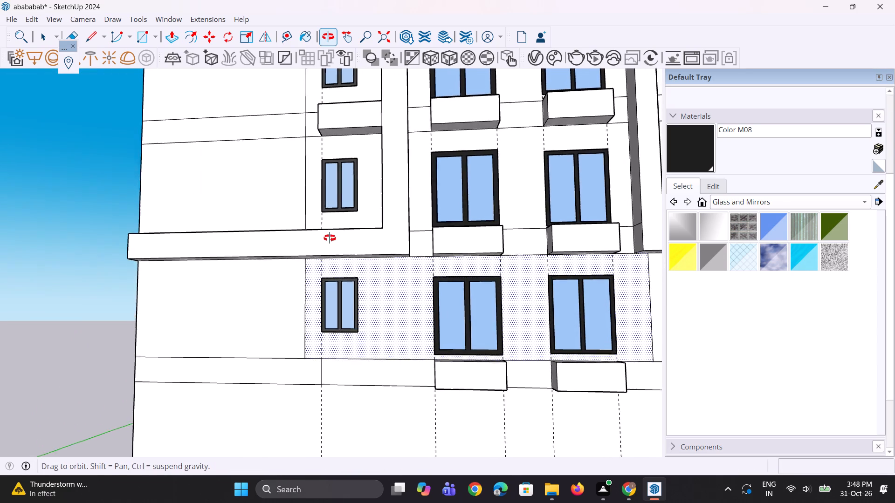
pyautogui.moveTo(330, 238); pyautogui.dragTo(326, 231, button='middle')
pyautogui.press('l')
pyautogui.scroll(8, 362, 264)
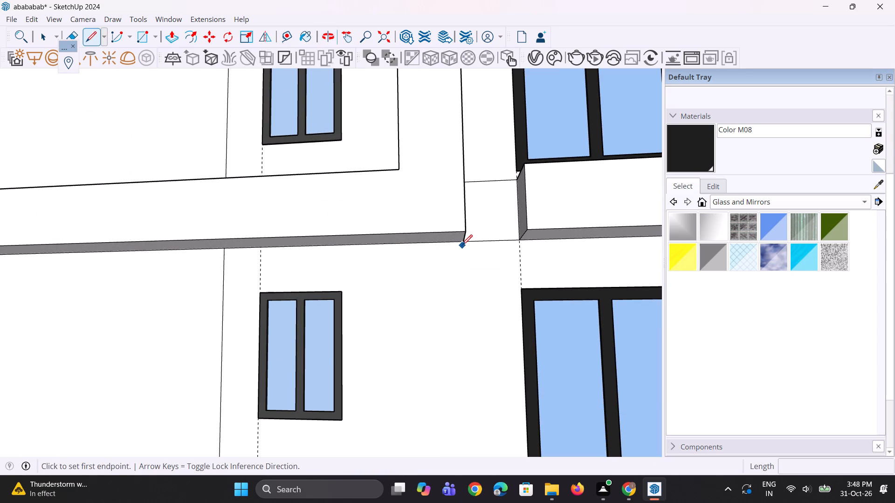
pyautogui.moveTo(464, 240); pyautogui.dragTo(463, 246)
pyautogui.scroll(-5, 452, 308)
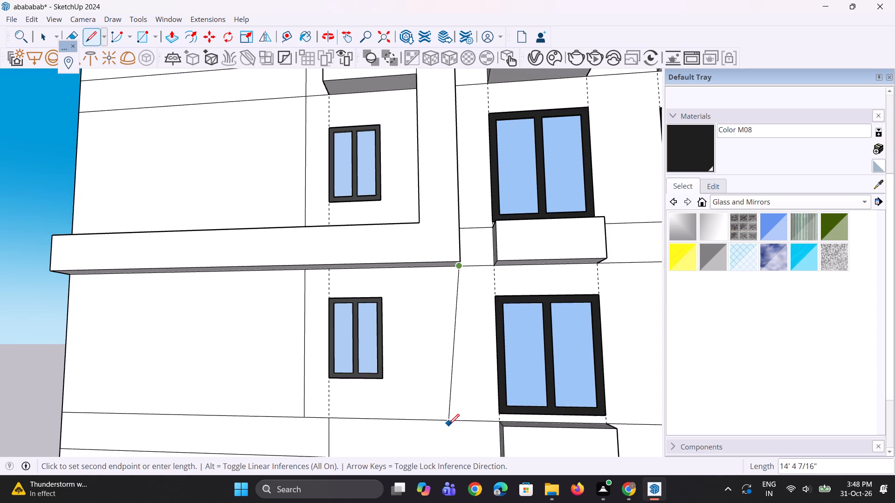
pyautogui.scroll(-4, 455, 425)
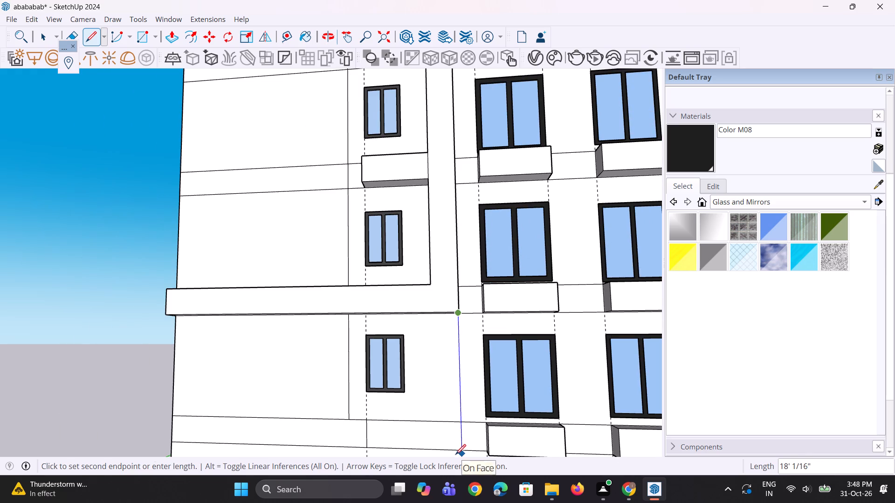
pyautogui.click(458, 450)
# Repeat the outward push/pull on the newly bounded panel below the left outer column's lowest window.
pyautogui.press('p')
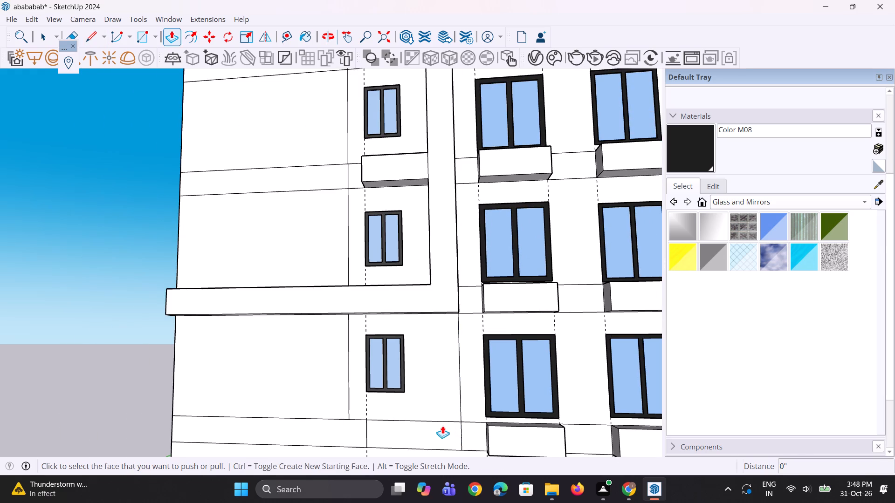
pyautogui.doubleClick(439, 434)
# Place a vertical guide along the right edge of the left outer windows, 5' 3/4" from the guide on their left edge.
pyautogui.moveTo(413, 368); pyautogui.dragTo(437, 496, button='middle')
pyautogui.scroll(-6, 475, 304)
pyautogui.scroll(9, 442, 301)
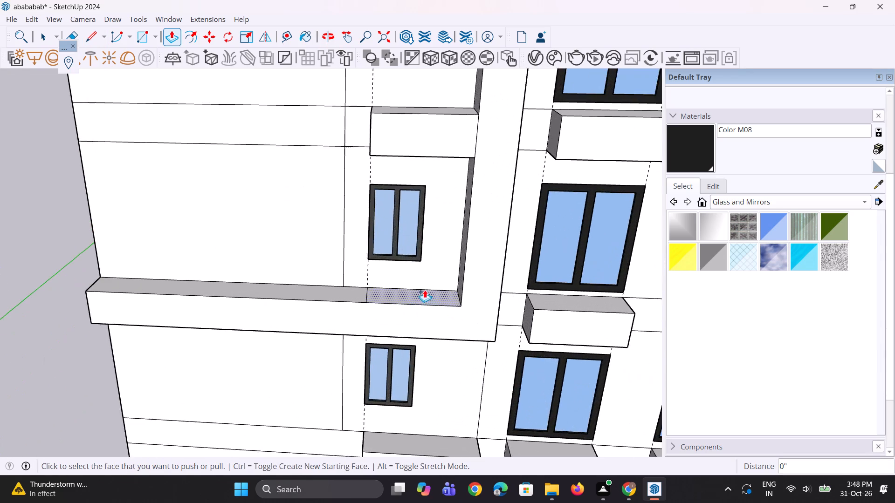
pyautogui.scroll(4, 422, 287)
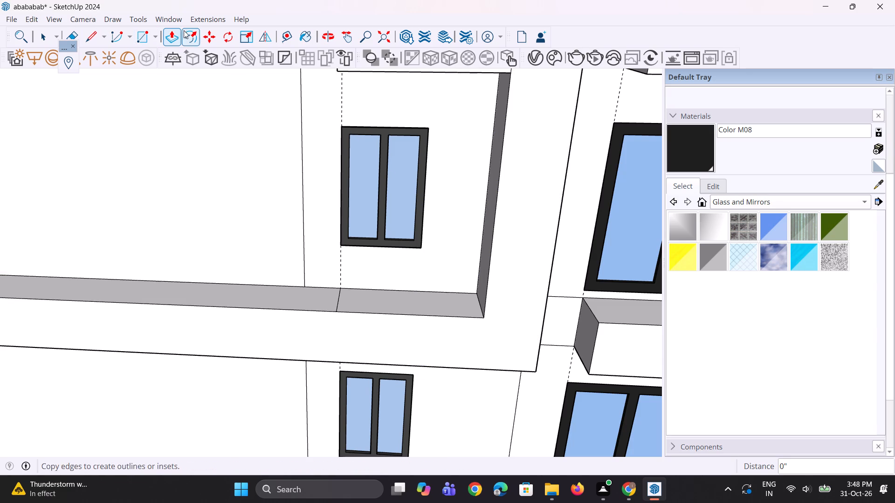
pyautogui.click(289, 36)
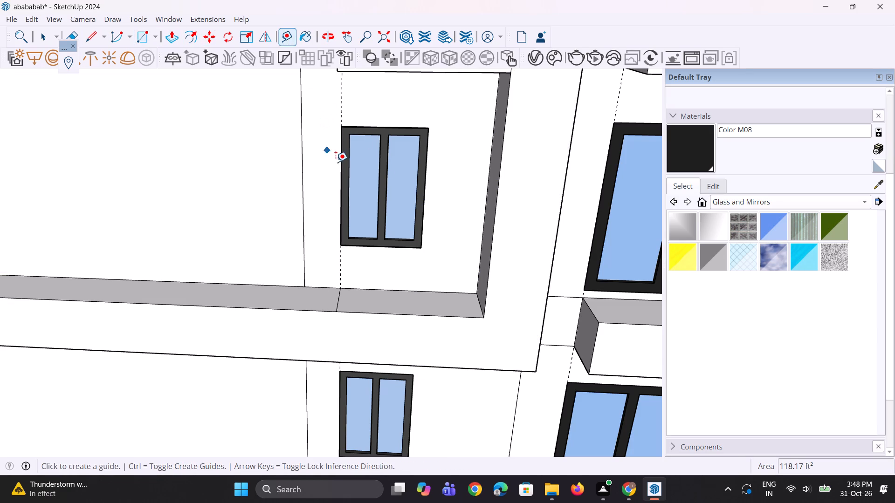
pyautogui.click(338, 163)
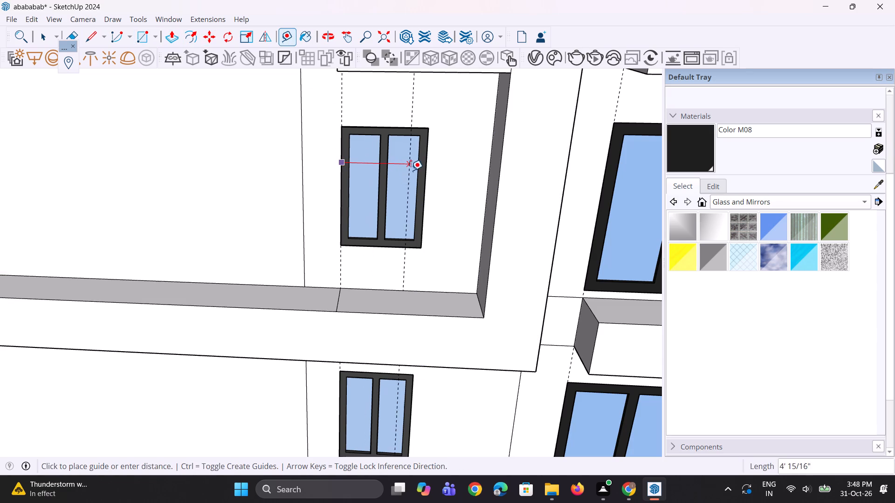
pyautogui.click(423, 186)
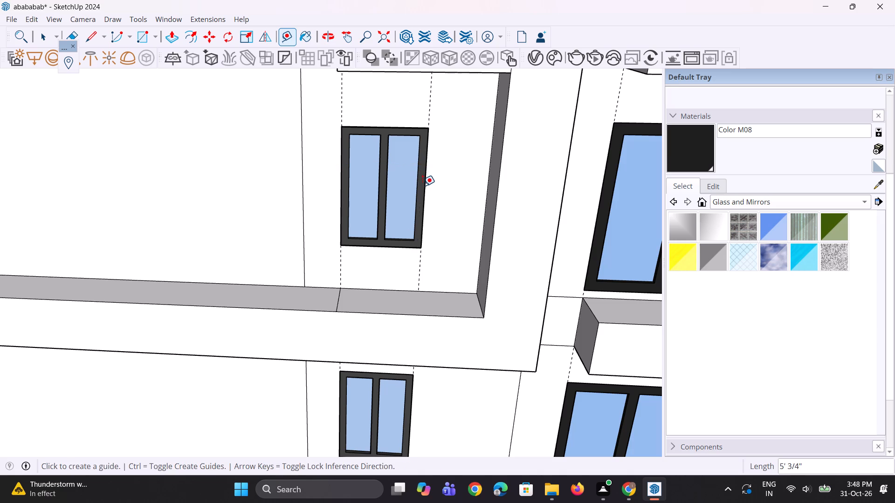
# Push the left outer column's projecting panel in the first band below the upper ledge back 3' 3 7/8", flush with the wall.
pyautogui.scroll(-5, 421, 189)
pyautogui.moveTo(416, 258); pyautogui.dragTo(407, 211, button='middle')
pyautogui.scroll(1, 410, 263)
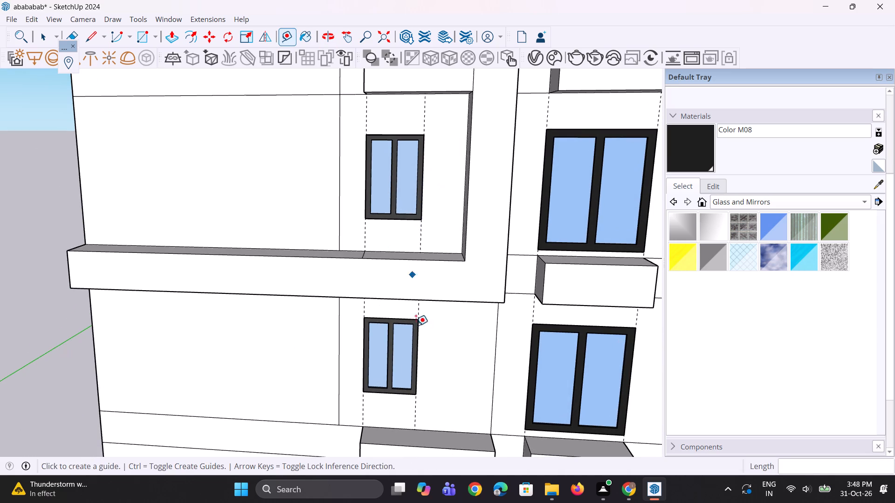
pyautogui.scroll(-11, 422, 341)
pyautogui.moveTo(419, 171); pyautogui.dragTo(439, 245, button='middle')
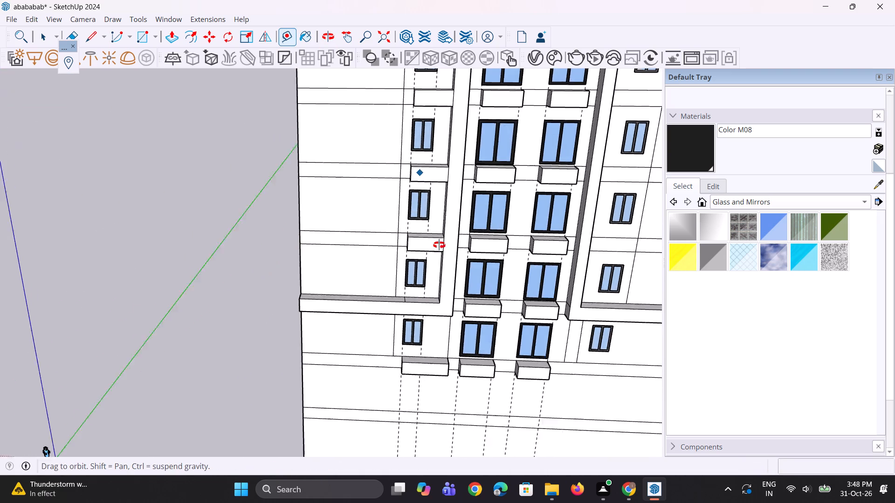
pyautogui.moveTo(439, 245); pyautogui.dragTo(417, 153, button='middle')
pyautogui.scroll(1, 435, 218)
pyautogui.scroll(-1, 417, 153)
pyautogui.scroll(5, 424, 171)
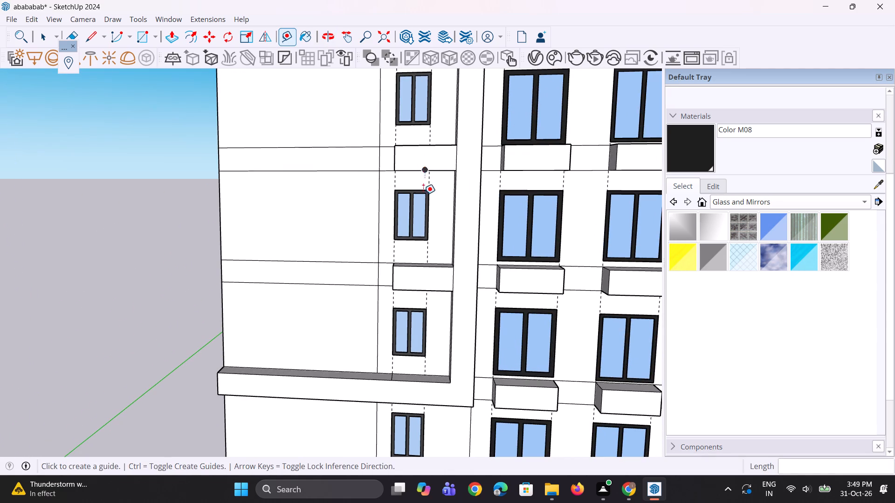
pyautogui.scroll(-6, 411, 408)
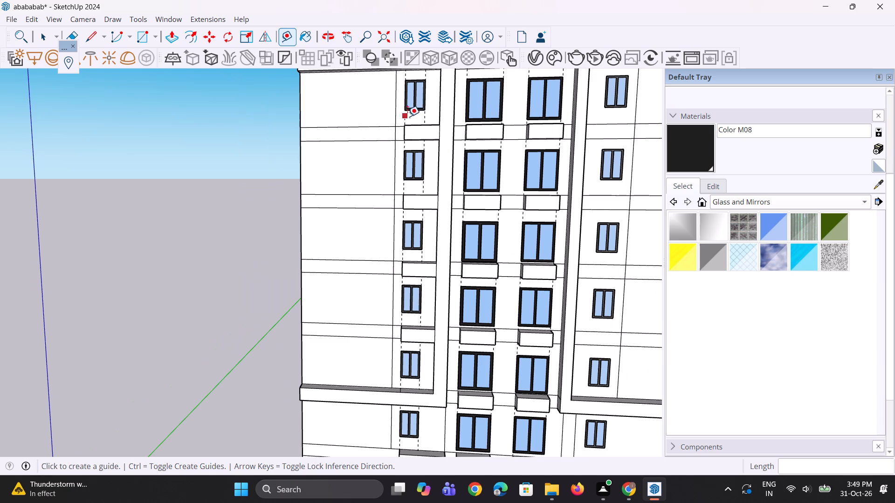
pyautogui.scroll(4, 406, 124)
pyautogui.moveTo(420, 133); pyautogui.dragTo(434, 204, button='middle')
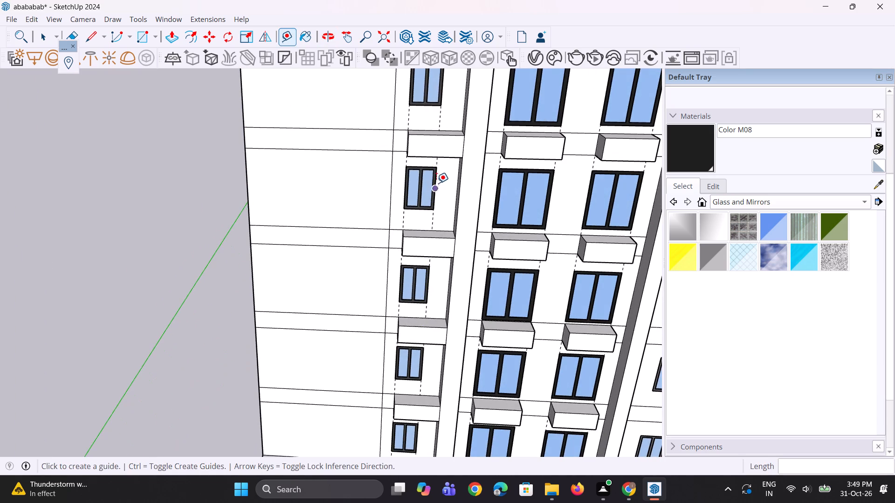
pyautogui.press('p')
pyautogui.scroll(-3, 405, 255)
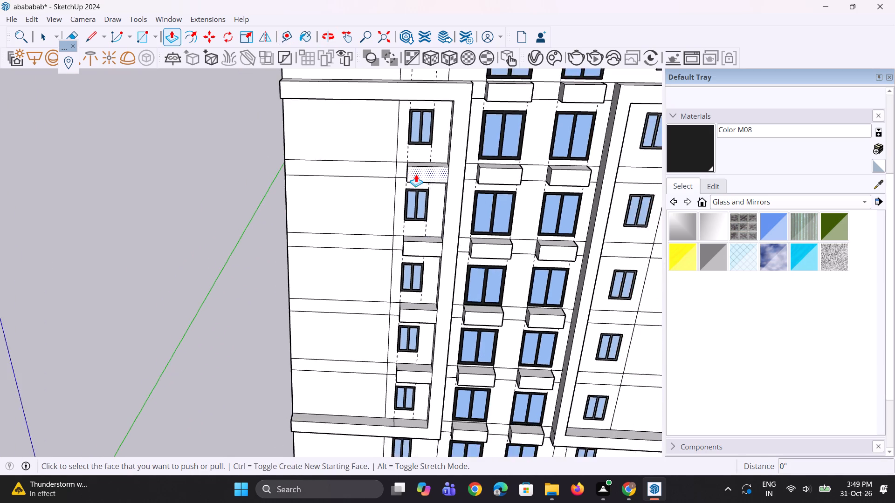
pyautogui.scroll(8, 416, 174)
pyautogui.click(421, 176)
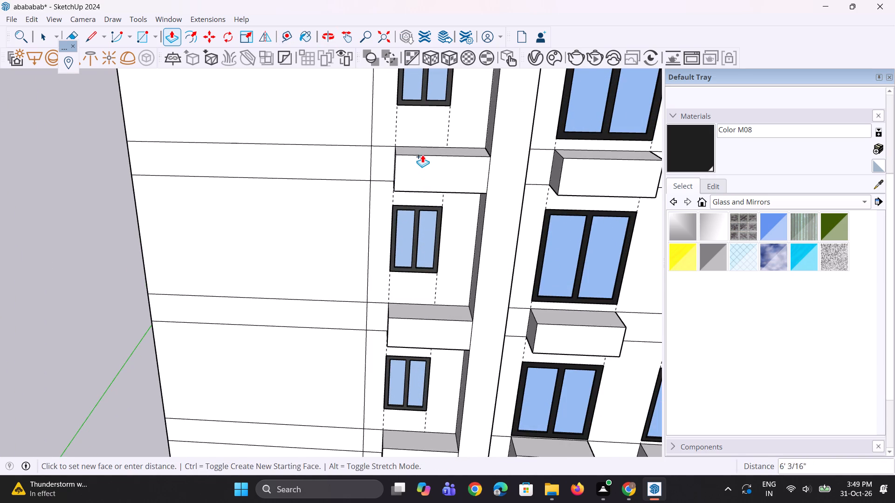
pyautogui.click(421, 146)
pyautogui.doubleClick(427, 171)
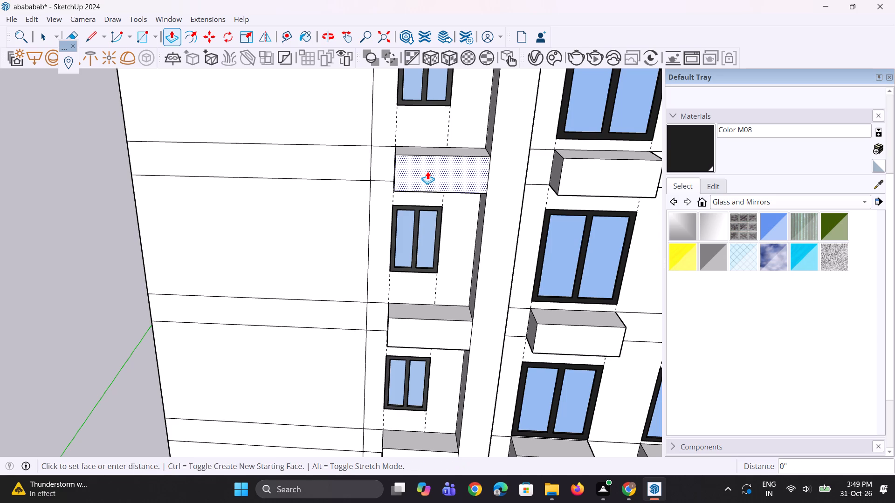
pyautogui.click(425, 142)
# Push the left outer column's projecting panel in the second band below the upper ledge back 3' 3 7/8", flush with the wall.
pyautogui.scroll(-4, 425, 141)
pyautogui.scroll(3, 419, 222)
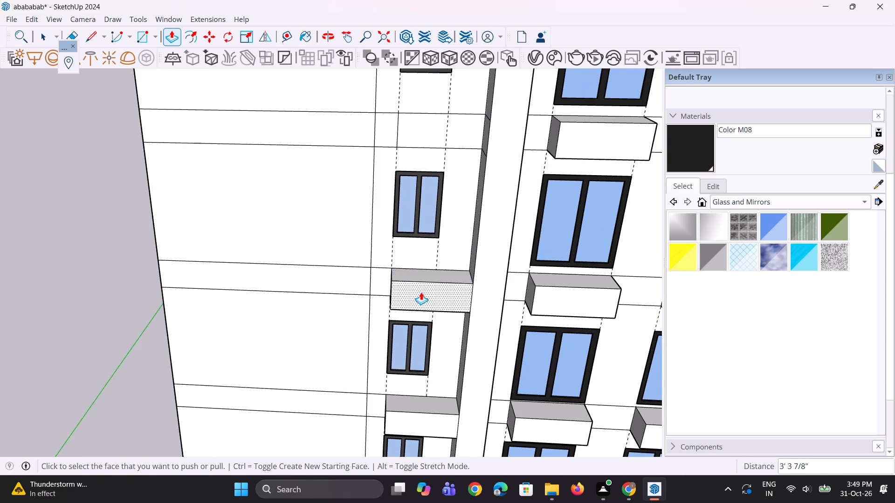
pyautogui.click(421, 292)
pyautogui.click(421, 266)
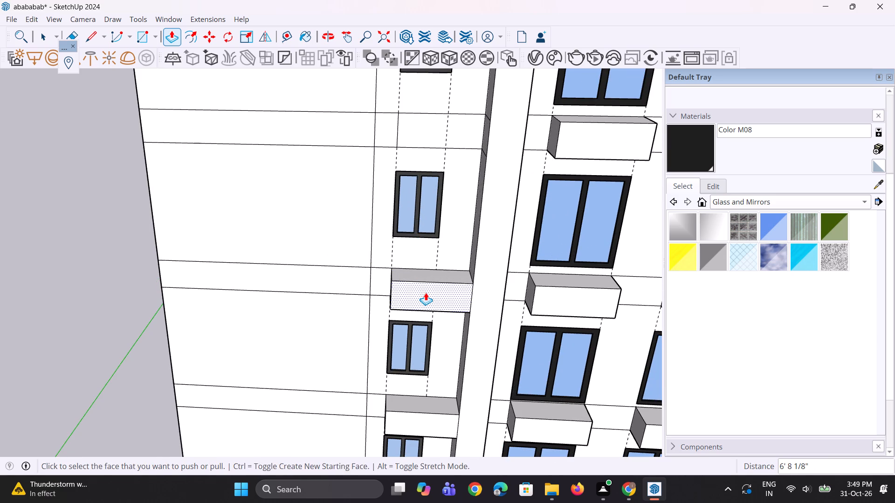
pyautogui.doubleClick(426, 292)
pyautogui.hotkey('ctrl', 'z')
pyautogui.keyDown('ctrl'); pyautogui.scroll(3, 424, 282); pyautogui.keyUp('ctrl')
pyautogui.moveTo(423, 284); pyautogui.dragTo(427, 315, button='middle')
pyautogui.click(426, 309)
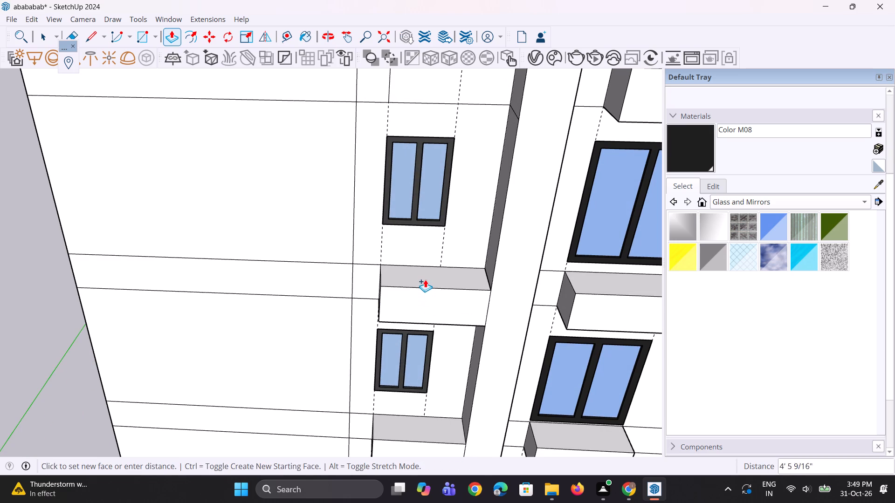
pyautogui.click(398, 261)
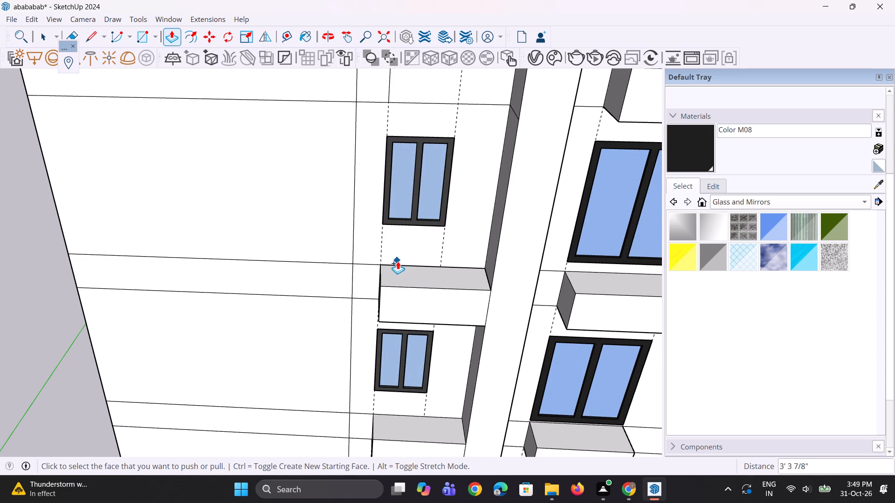
pyautogui.click(401, 299)
pyautogui.click(406, 255)
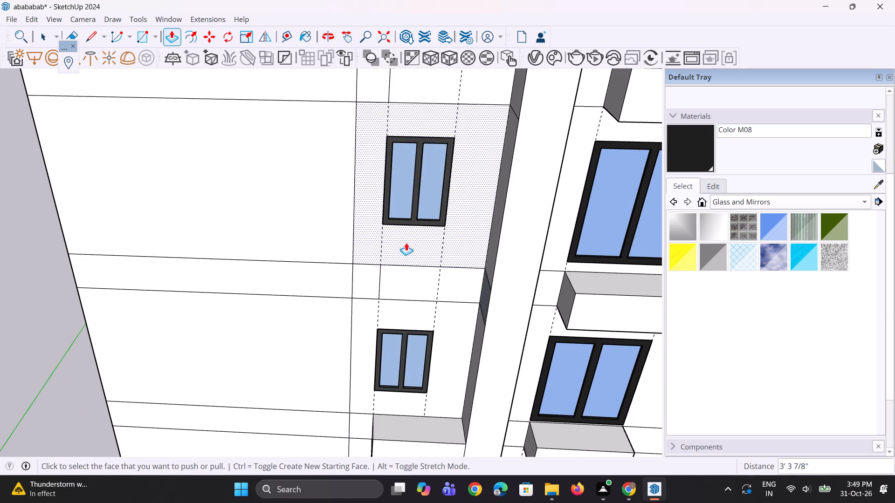
# Push the left outer column's projecting panel in the third band below the upper ledge back 3' 3 7/8", flush with the wall.
pyautogui.scroll(-11, 403, 231)
pyautogui.scroll(14, 401, 315)
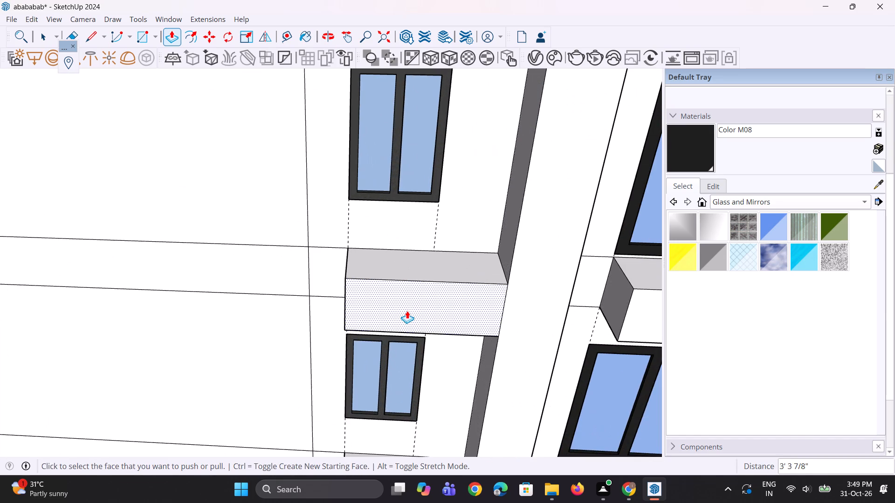
pyautogui.click(407, 309)
pyautogui.click(411, 251)
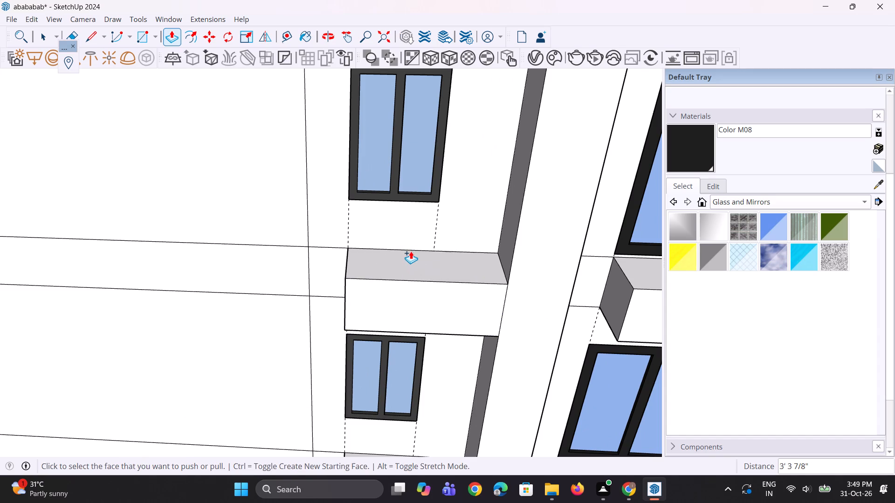
pyautogui.click(407, 300)
pyautogui.click(410, 244)
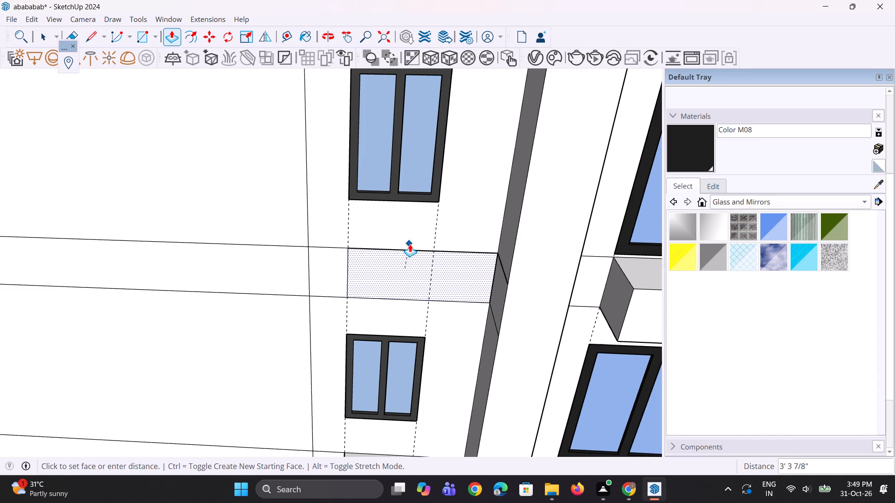
# Push the left outer column's projecting panel in the first band above the lower ledge back 3' 3 7/8", flush with the wall.
pyautogui.scroll(-11, 410, 243)
pyautogui.scroll(11, 406, 351)
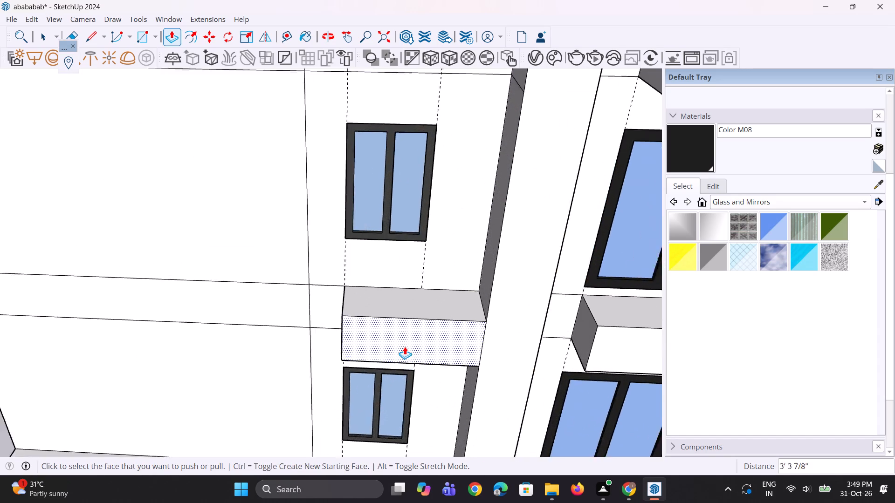
pyautogui.scroll(2, 405, 347)
pyautogui.click(405, 345)
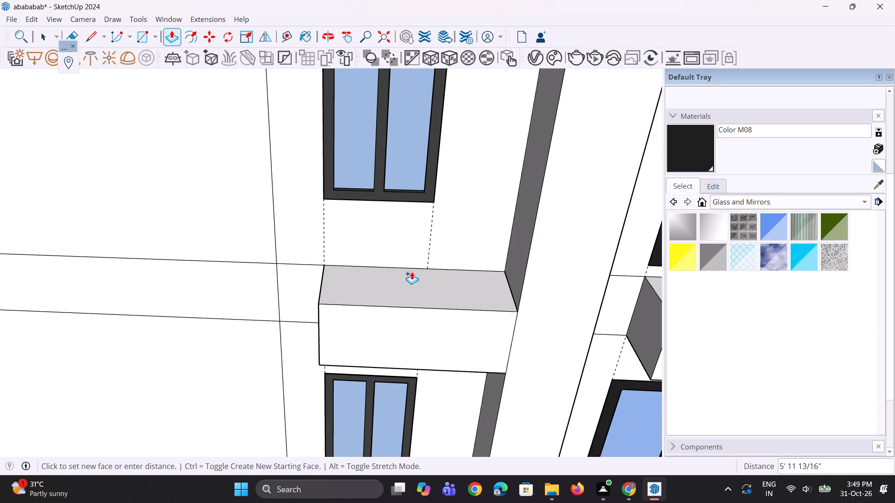
pyautogui.click(413, 267)
pyautogui.click(403, 323)
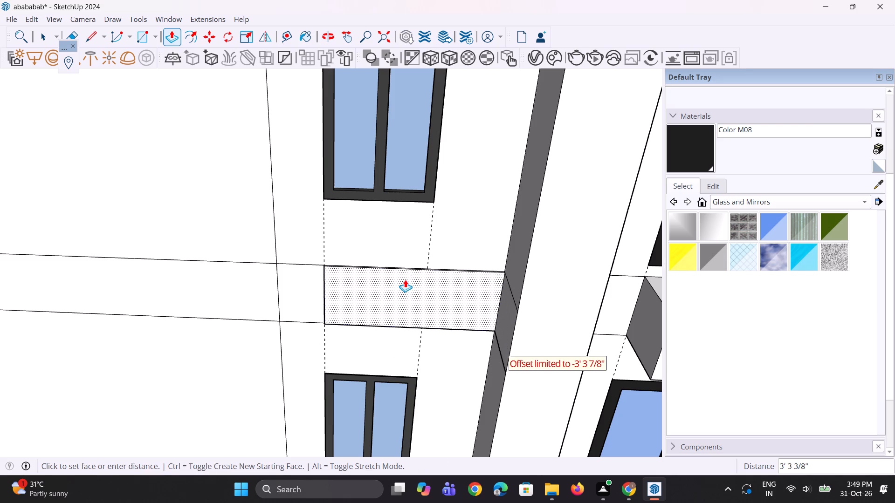
pyautogui.click(408, 264)
# Examine the lower ledge's inner corner and its top face beneath the left outer window column.
pyautogui.scroll(-12, 390, 254)
pyautogui.scroll(3, 373, 373)
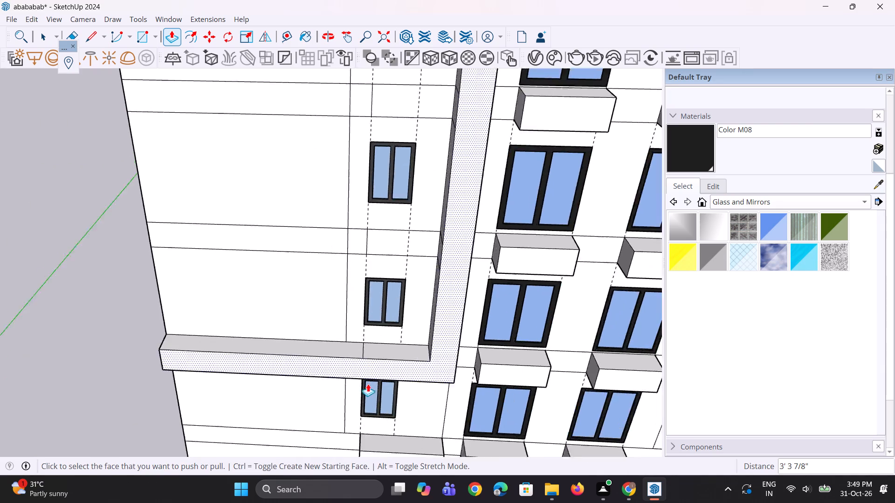
pyautogui.scroll(10, 368, 384)
pyautogui.scroll(-5, 381, 360)
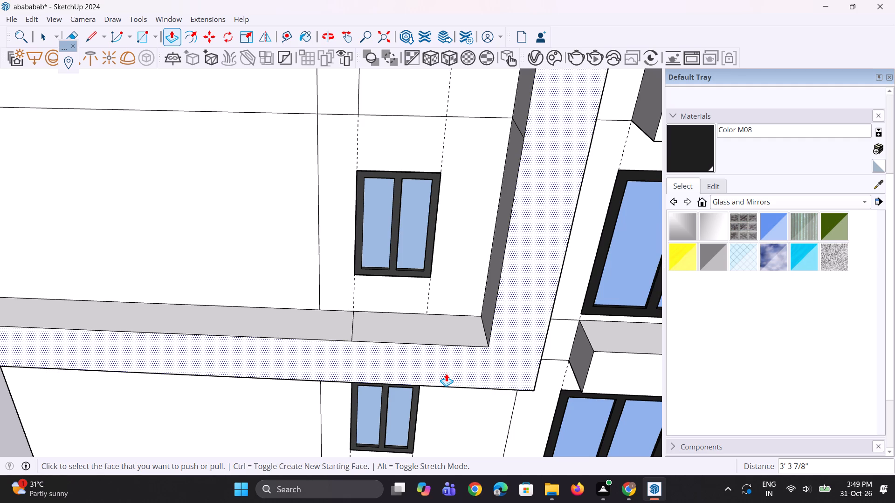
pyautogui.scroll(-2, 471, 486)
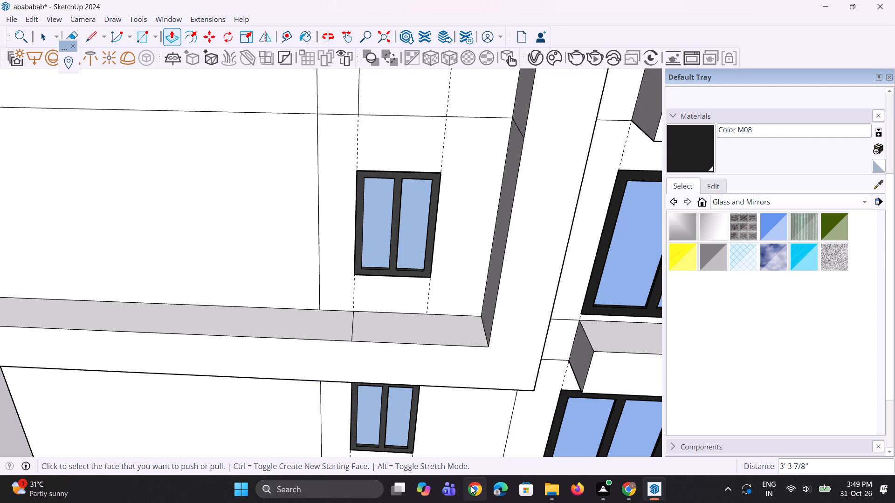
pyautogui.scroll(-2, 471, 486)
pyautogui.scroll(-5, 435, 306)
pyautogui.scroll(8, 413, 313)
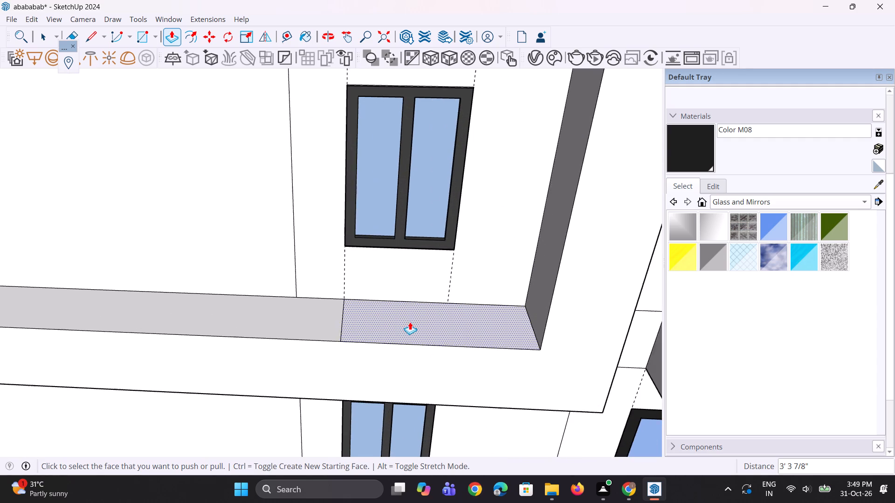
pyautogui.scroll(2, 407, 321)
pyautogui.moveTo(404, 308); pyautogui.dragTo(403, 302, button='middle')
pyautogui.scroll(-4, 405, 308)
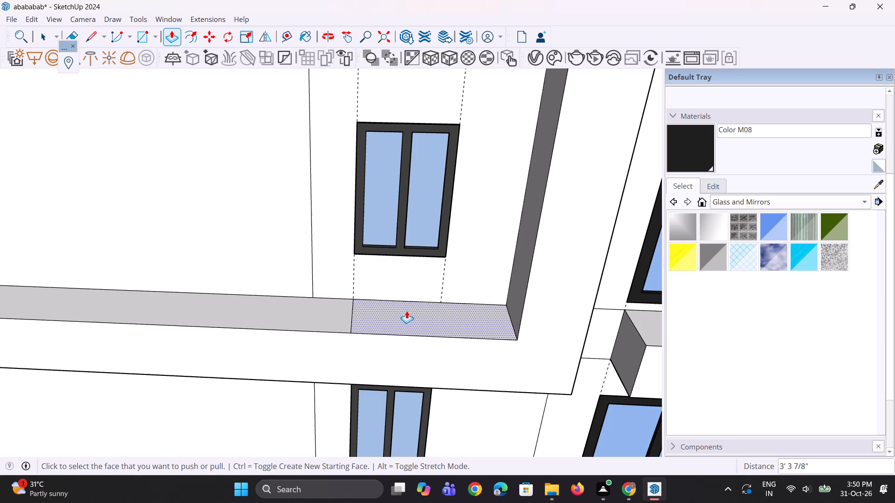
# Draw a rectangle on the wall between the window-edge guides, below the left outer window directly above the lower ledge.
pyautogui.scroll(-2, 475, 373)
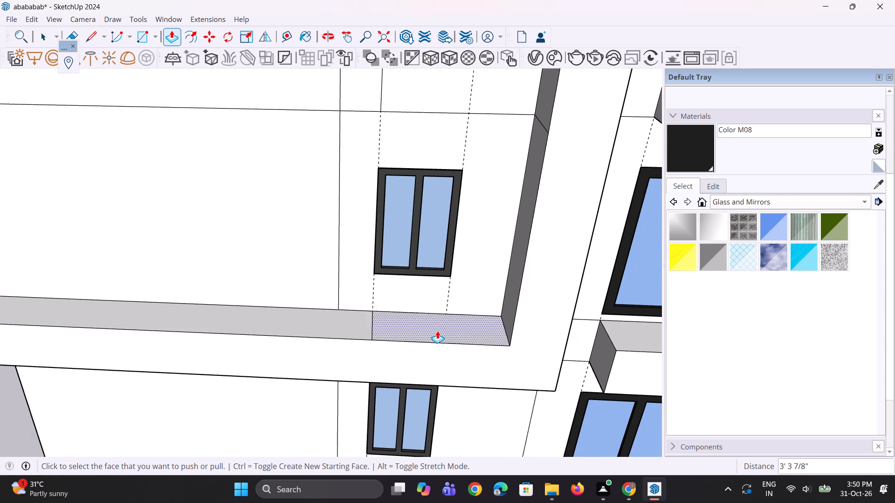
pyautogui.moveTo(437, 330); pyautogui.dragTo(476, 342, button='middle')
pyautogui.scroll(6, 409, 256)
pyautogui.moveTo(412, 338); pyautogui.dragTo(414, 325, button='middle')
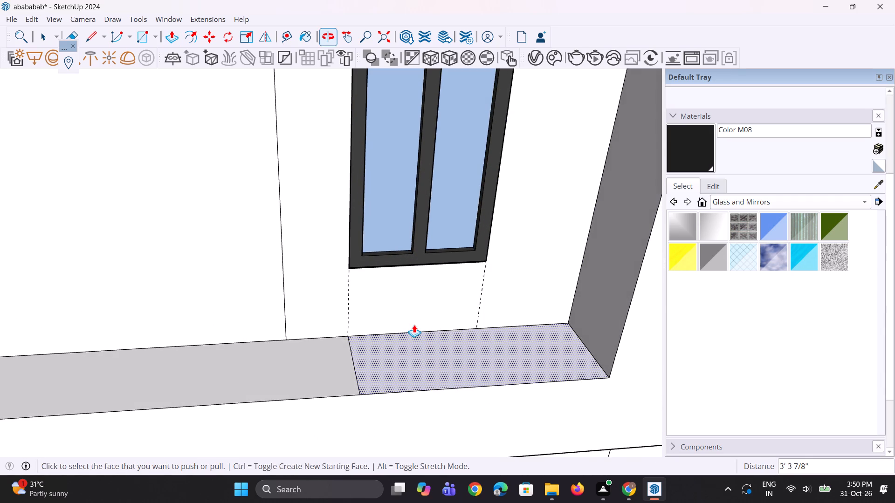
pyautogui.press('r')
pyautogui.scroll(2, 399, 298)
pyautogui.scroll(3, 334, 304)
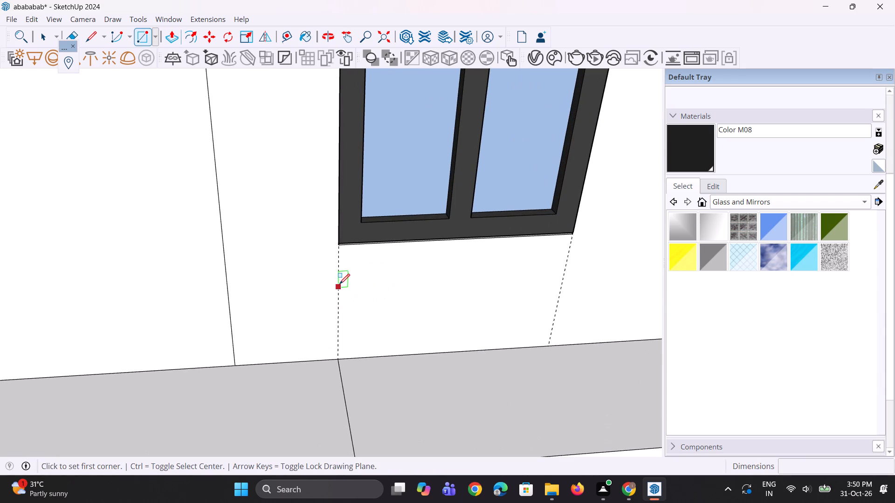
pyautogui.click(339, 278)
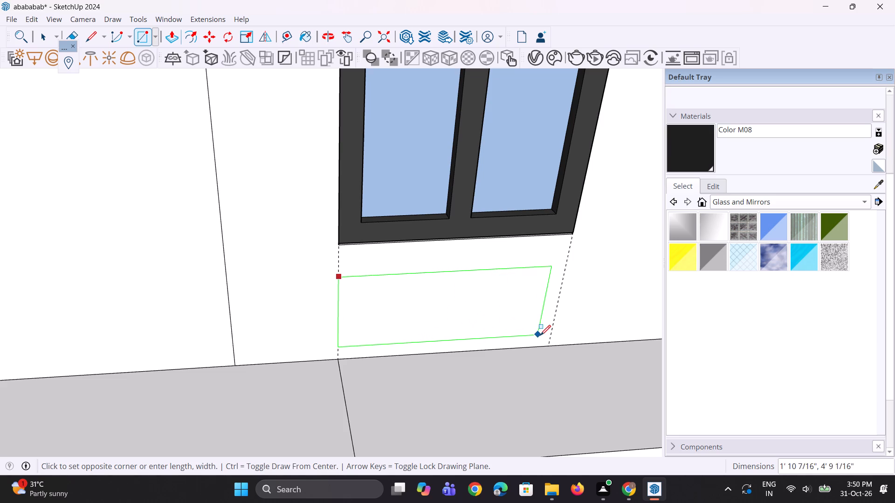
pyautogui.click(551, 329)
# Examine the left outer column's wall bands and the projecting box under the window below the lower ledge.
pyautogui.scroll(-3, 497, 374)
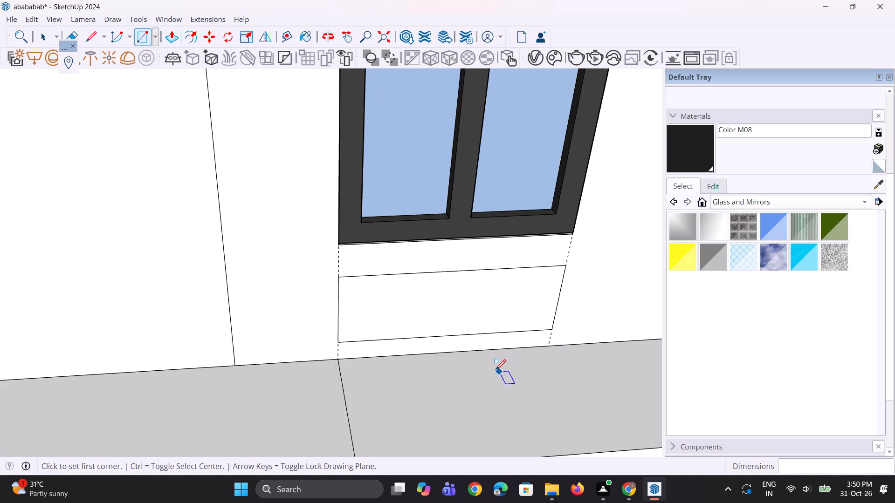
pyautogui.scroll(-3, 496, 370)
pyautogui.scroll(2, 462, 341)
pyautogui.moveTo(455, 326); pyautogui.dragTo(443, 296, button='middle')
pyautogui.scroll(1, 444, 298)
pyautogui.scroll(-13, 438, 352)
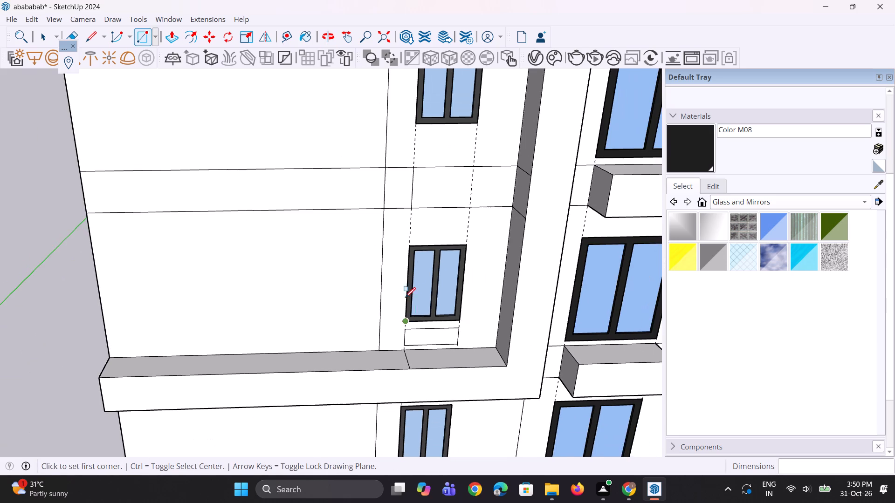
pyautogui.scroll(-5, 453, 334)
pyautogui.scroll(6, 454, 217)
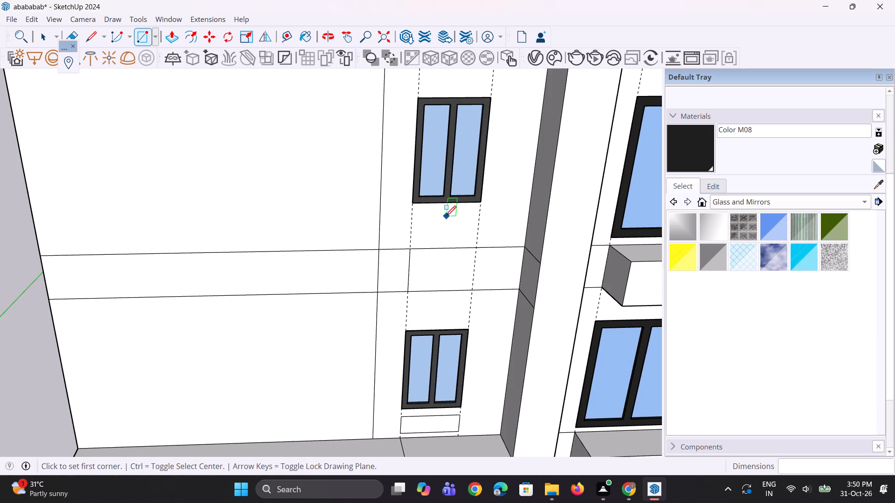
pyautogui.scroll(-13, 424, 321)
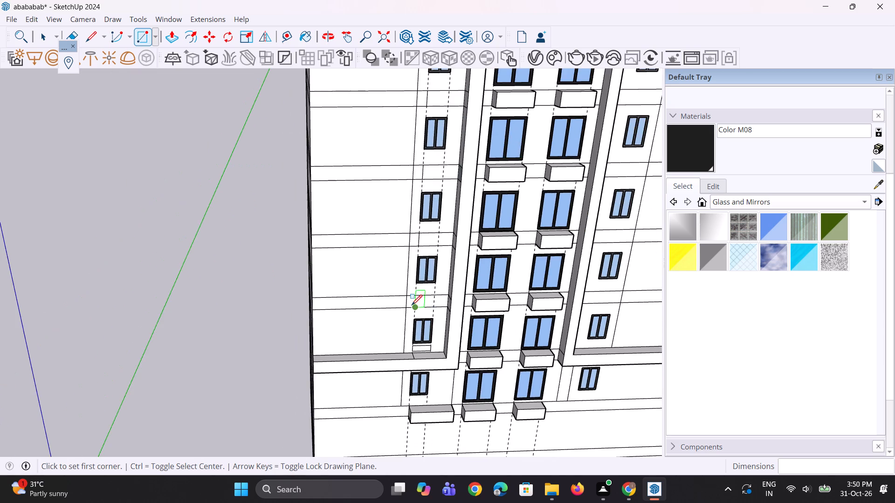
pyautogui.scroll(-4, 412, 305)
pyautogui.scroll(4, 389, 403)
pyautogui.scroll(4, 470, 320)
pyautogui.scroll(3, 431, 381)
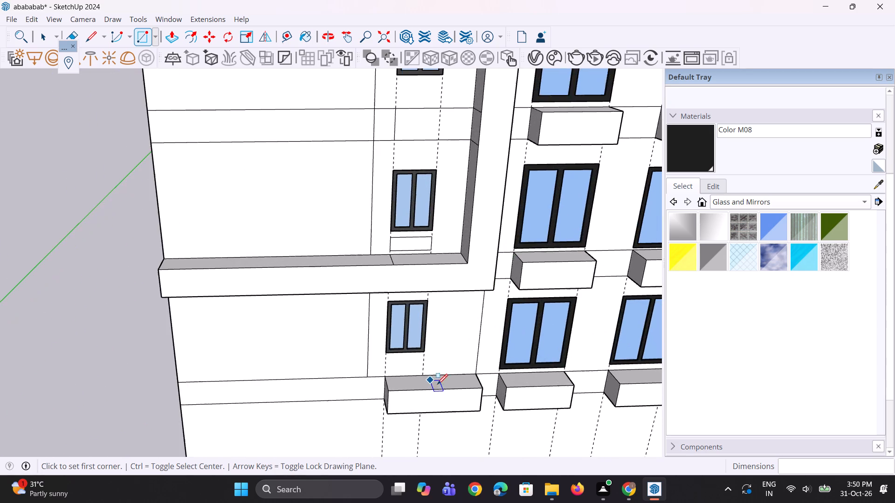
pyautogui.scroll(2, 462, 392)
# Push the inner side face of the left outer box below the lower ledge in about 6' 11 7/16", to the window-edge guide.
pyautogui.moveTo(452, 386); pyautogui.dragTo(371, 347, button='middle')
pyautogui.press('p')
pyautogui.scroll(1, 441, 424)
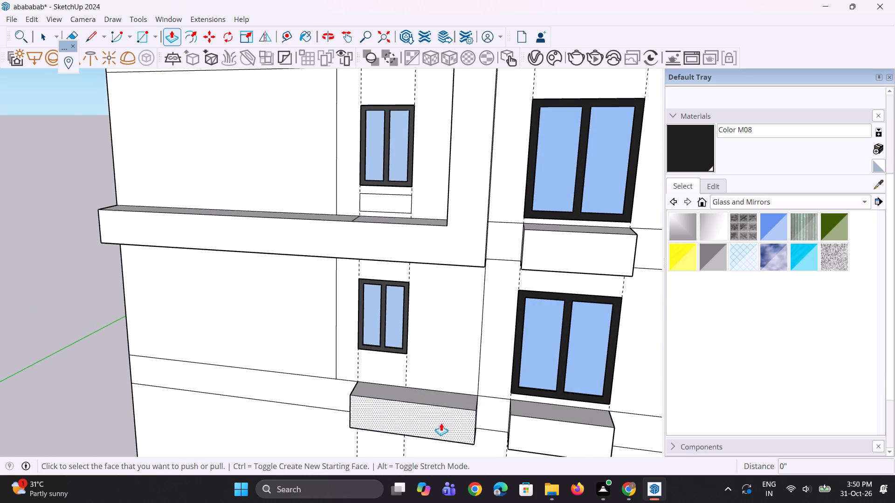
pyautogui.scroll(2, 441, 423)
pyautogui.moveTo(456, 408); pyautogui.dragTo(402, 387, button='middle')
pyautogui.scroll(2, 466, 406)
pyautogui.moveTo(482, 426); pyautogui.dragTo(482, 426)
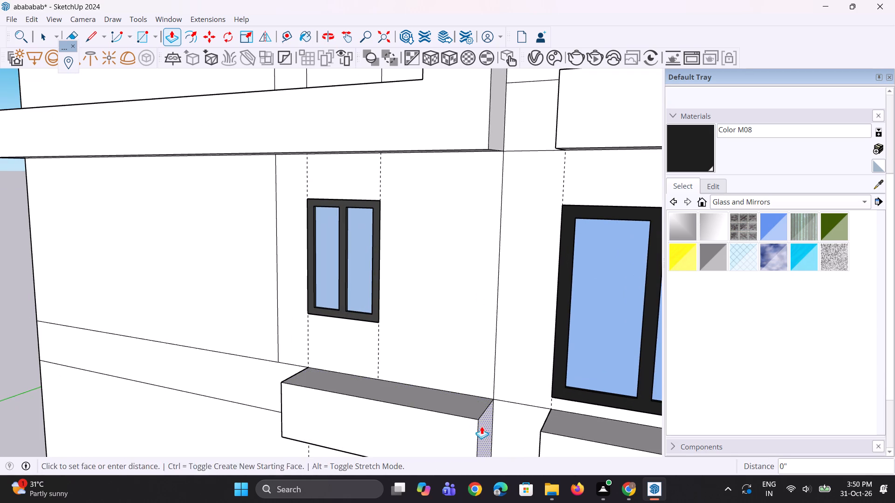
pyautogui.moveTo(482, 426); pyautogui.dragTo(478, 422)
pyautogui.click(479, 435)
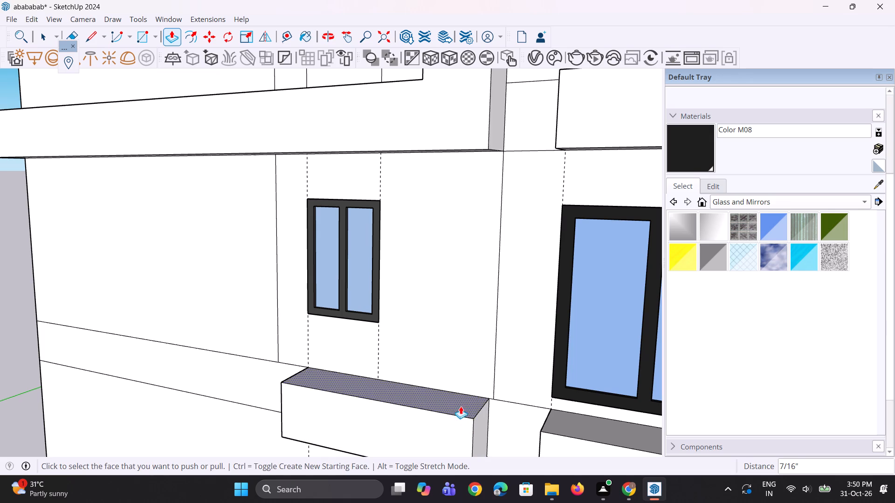
pyautogui.click(481, 423)
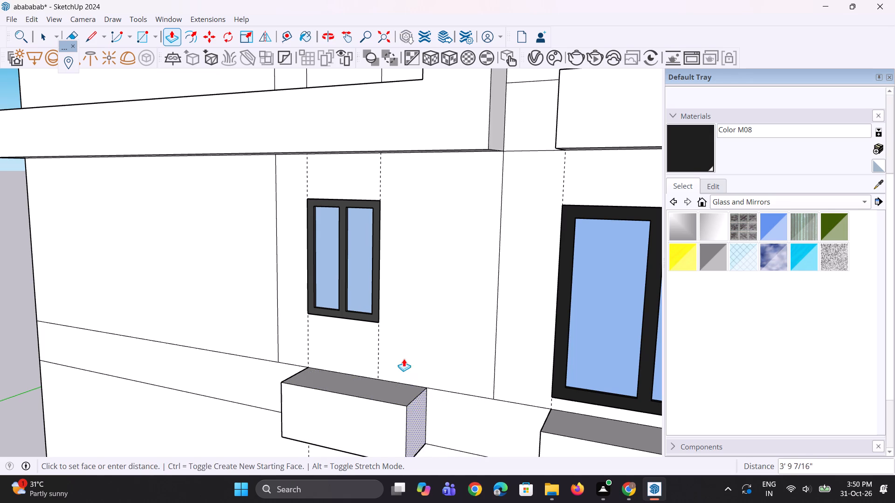
pyautogui.click(379, 333)
# Push the underside of the left outer box below the lower ledge up about 1' 7/8" to make it shorter.
pyautogui.scroll(-4, 364, 356)
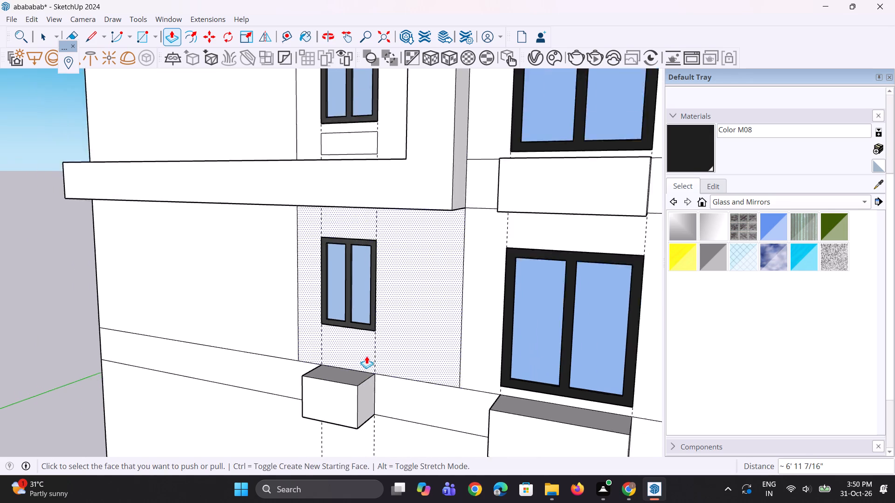
pyautogui.scroll(1, 335, 432)
pyautogui.moveTo(335, 430); pyautogui.dragTo(390, 316, button='middle')
pyautogui.scroll(-4, 369, 368)
pyautogui.scroll(2, 360, 387)
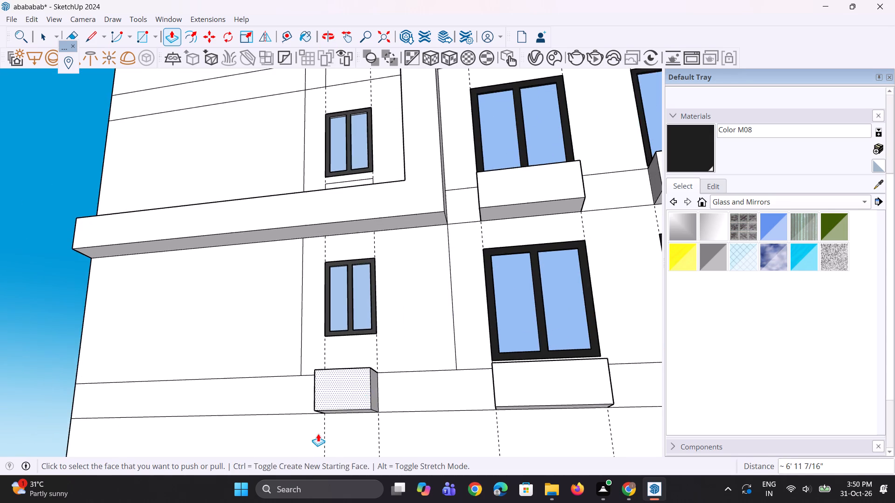
pyautogui.scroll(5, 318, 434)
pyautogui.click(360, 401)
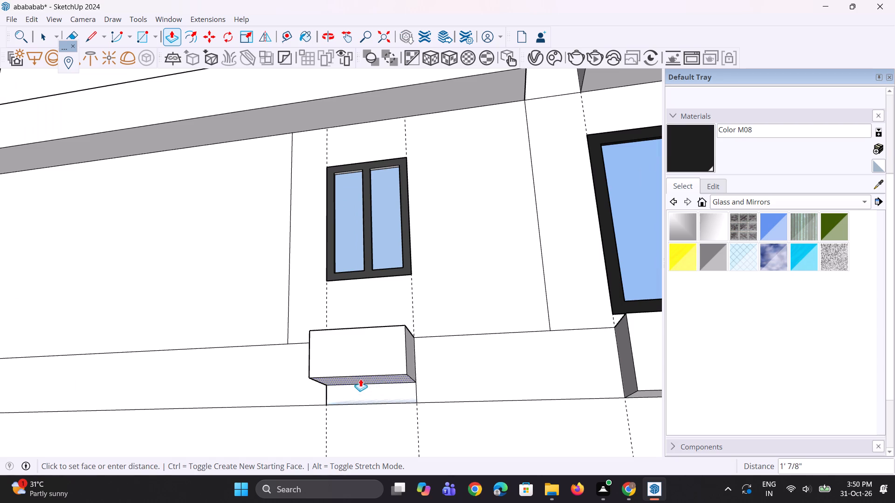
pyautogui.click(360, 380)
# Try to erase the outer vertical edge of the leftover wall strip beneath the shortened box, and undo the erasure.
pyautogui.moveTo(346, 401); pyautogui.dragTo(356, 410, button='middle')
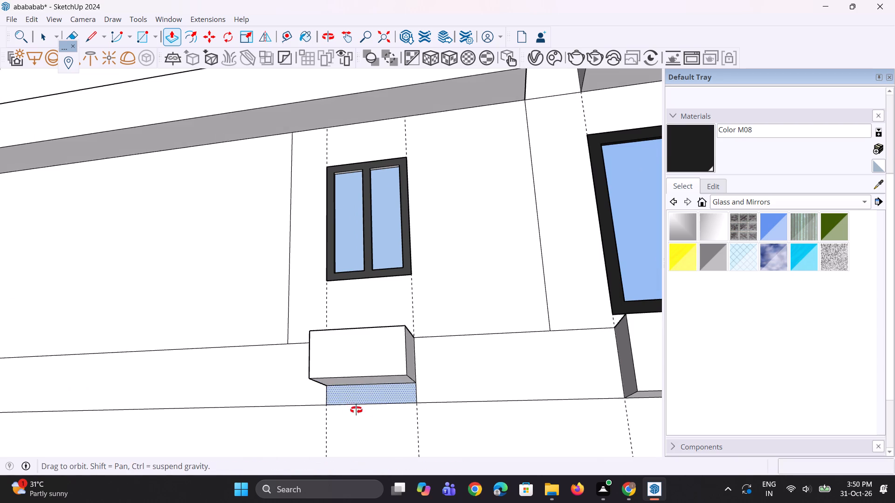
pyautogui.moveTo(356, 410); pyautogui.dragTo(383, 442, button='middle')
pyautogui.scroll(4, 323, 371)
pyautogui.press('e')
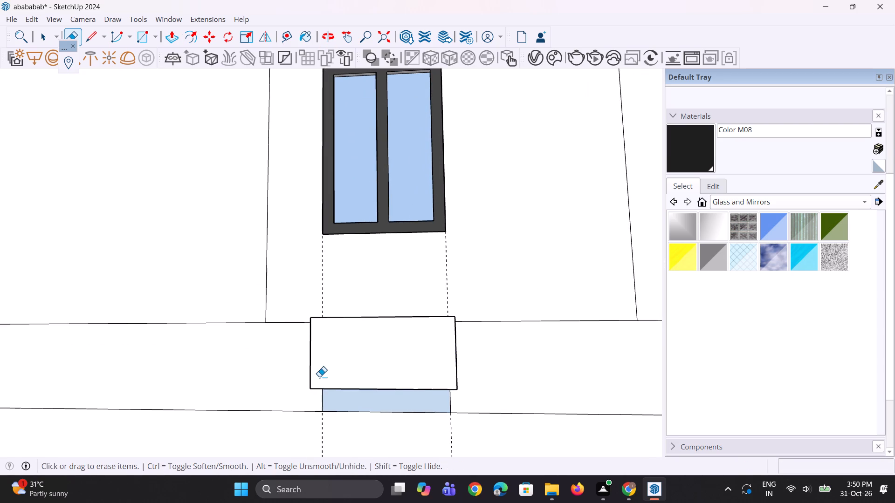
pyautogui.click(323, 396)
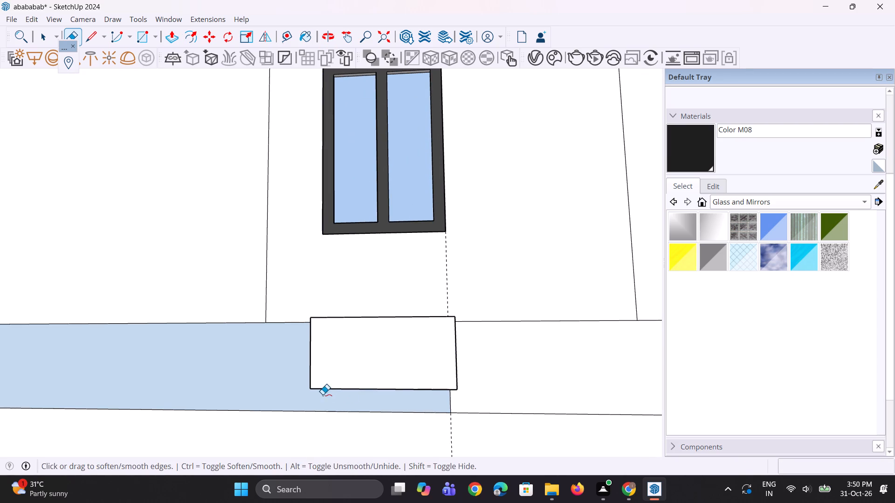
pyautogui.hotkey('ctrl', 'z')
# Examine the shortened box, the wall strip beneath it and the rectangle under the window above the lower ledge.
pyautogui.keyDown('ctrl'); pyautogui.scroll(1, 313, 413); pyautogui.keyUp('ctrl')
pyautogui.keyDown('ctrl'); pyautogui.moveTo(312, 412); pyautogui.dragTo(369, 302, button='middle'); pyautogui.keyUp('ctrl')
pyautogui.scroll(3, 346, 355)
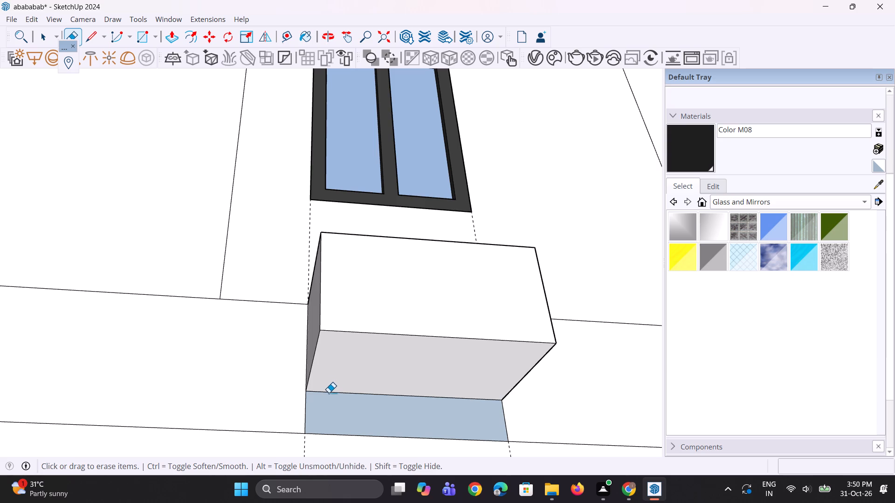
pyautogui.scroll(-7, 325, 386)
pyautogui.moveTo(321, 361); pyautogui.dragTo(319, 435, button='middle')
pyautogui.scroll(-6, 358, 350)
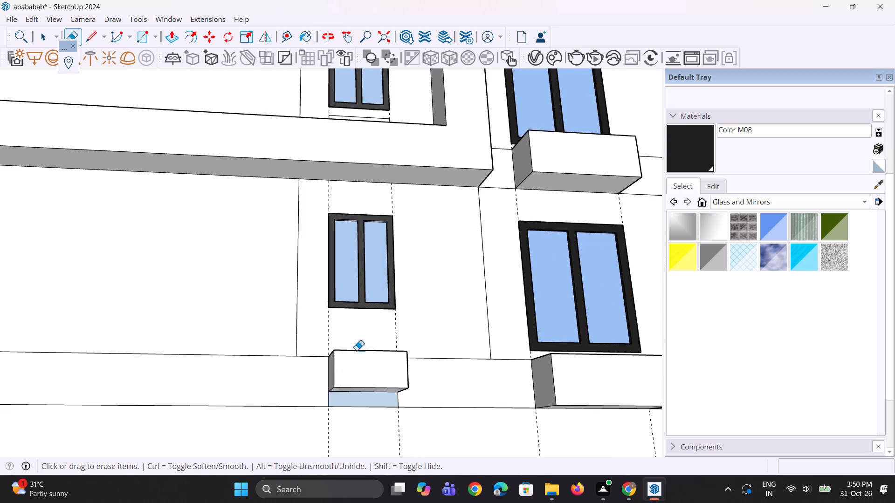
pyautogui.moveTo(342, 359); pyautogui.dragTo(320, 434, button='middle')
pyautogui.scroll(-1, 320, 434)
pyautogui.scroll(-4, 439, 294)
pyautogui.moveTo(390, 170); pyautogui.dragTo(365, 291, button='middle')
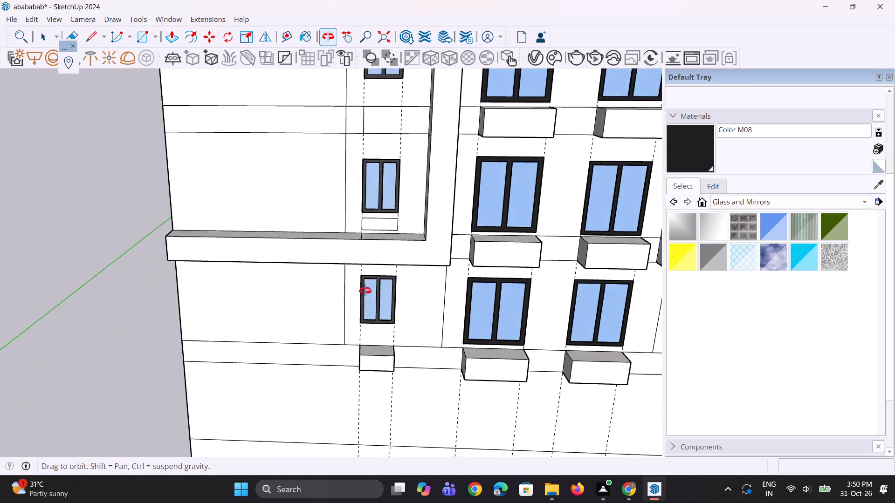
pyautogui.moveTo(365, 291); pyautogui.dragTo(364, 302, button='middle')
pyautogui.scroll(-4, 365, 298)
pyautogui.scroll(3, 329, 366)
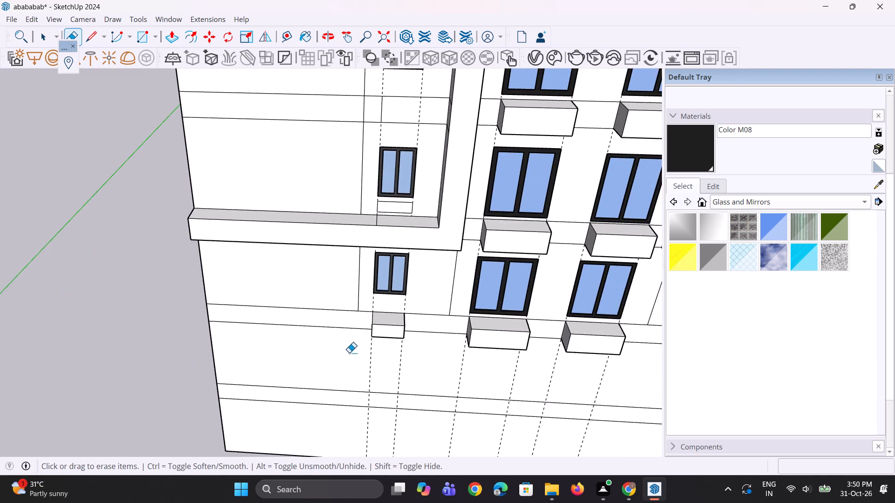
pyautogui.scroll(4, 374, 327)
pyautogui.scroll(-3, 366, 332)
# Extrude the rectangle below the window above the lower ledge 3' 3 7/8", level with the box beneath.
pyautogui.moveTo(376, 324); pyautogui.dragTo(405, 264, button='middle')
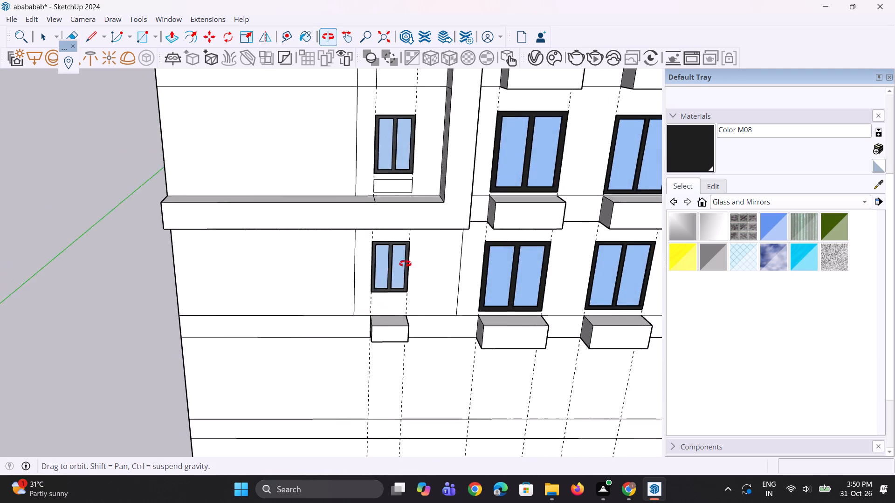
pyautogui.moveTo(405, 264); pyautogui.dragTo(419, 243, button='middle')
pyautogui.press('p')
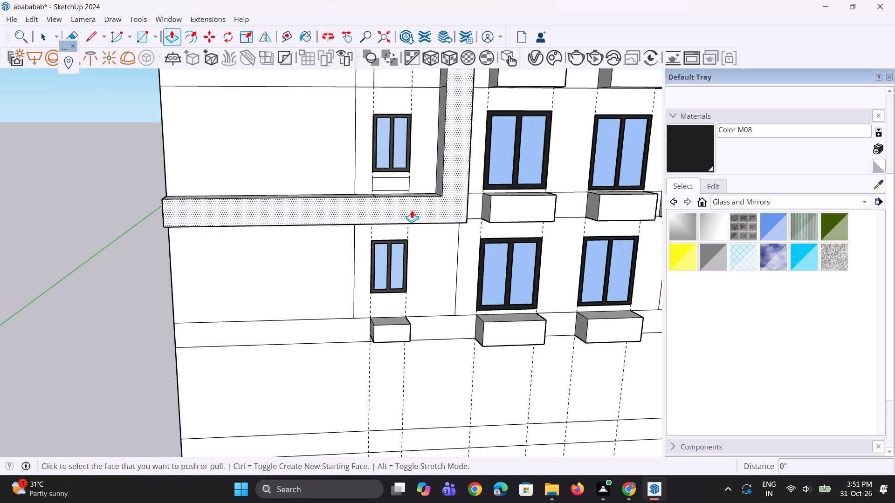
pyautogui.click(397, 189)
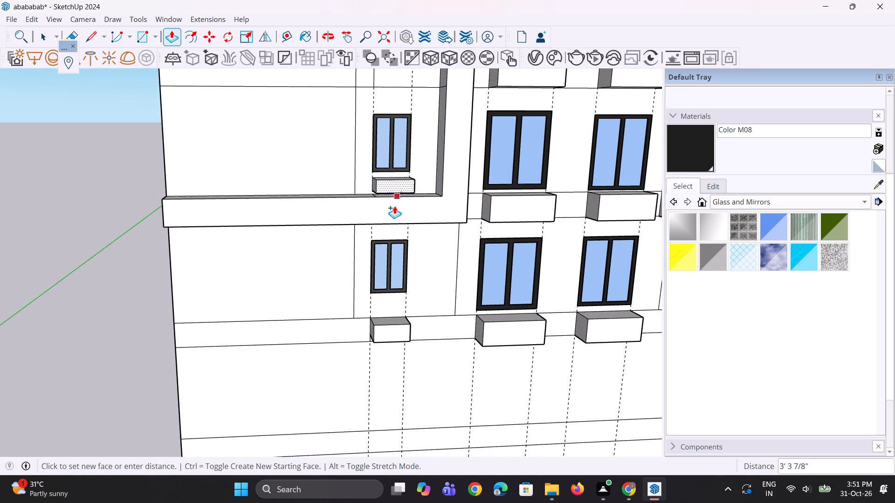
pyautogui.click(377, 336)
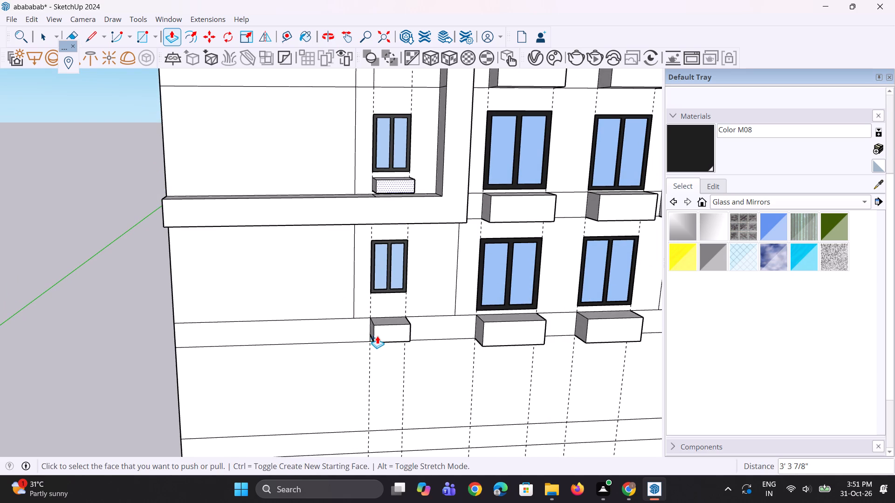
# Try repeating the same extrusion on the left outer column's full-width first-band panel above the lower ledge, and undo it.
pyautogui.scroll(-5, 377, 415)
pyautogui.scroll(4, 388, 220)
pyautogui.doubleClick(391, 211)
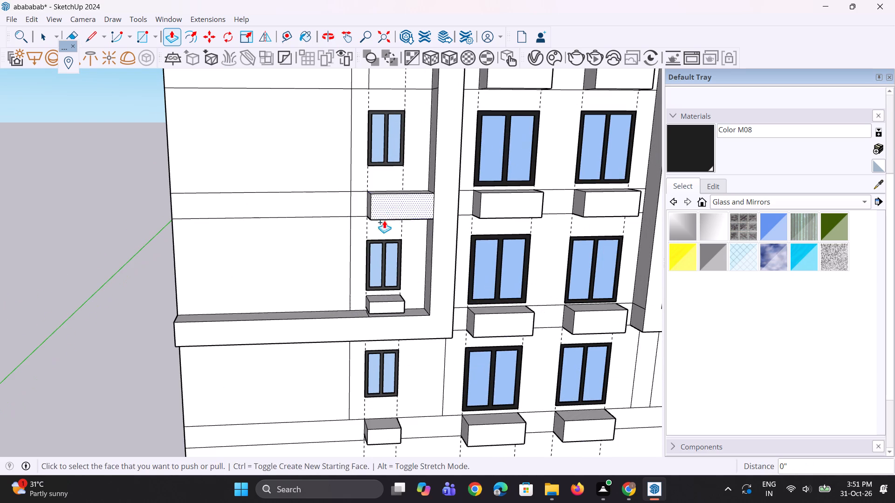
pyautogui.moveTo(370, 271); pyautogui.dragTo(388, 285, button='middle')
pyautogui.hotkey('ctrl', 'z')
# Draw a 3' 6 3/4" line across the first band above the lower ledge, along the left outer window's inner-edge guide.
pyautogui.scroll(3, 406, 204)
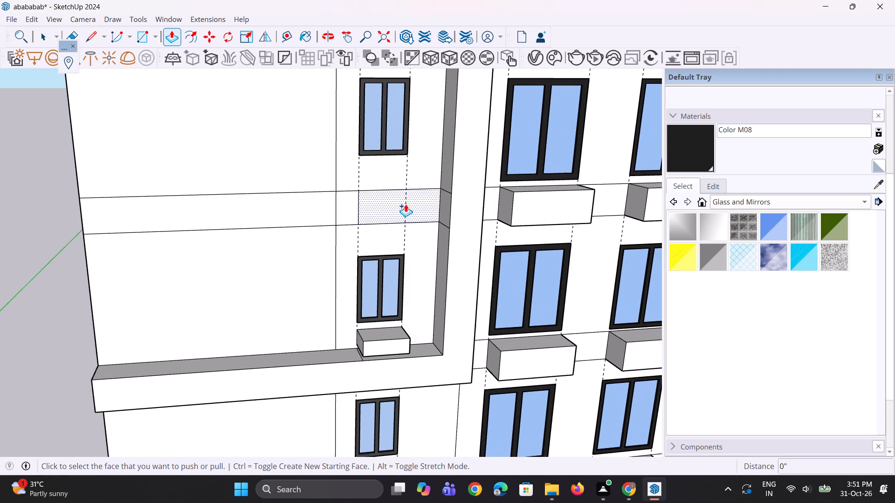
pyautogui.press('l')
pyautogui.scroll(4, 412, 189)
pyautogui.click(405, 190)
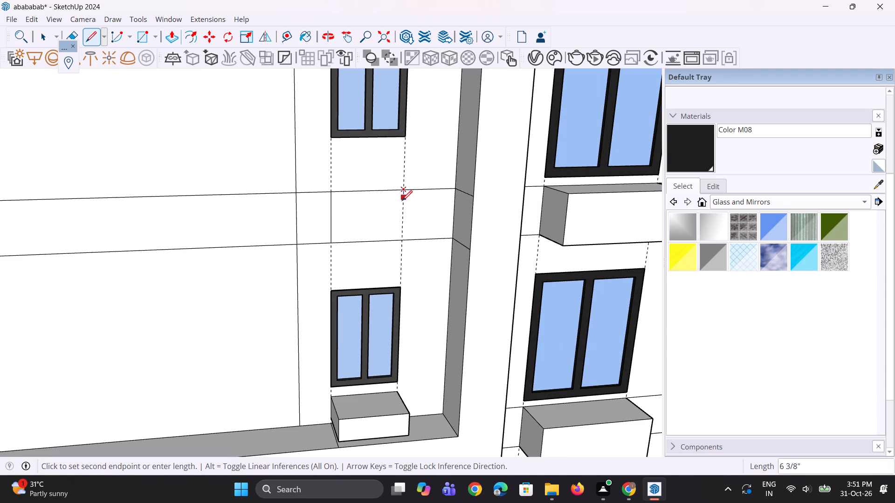
pyautogui.click(399, 242)
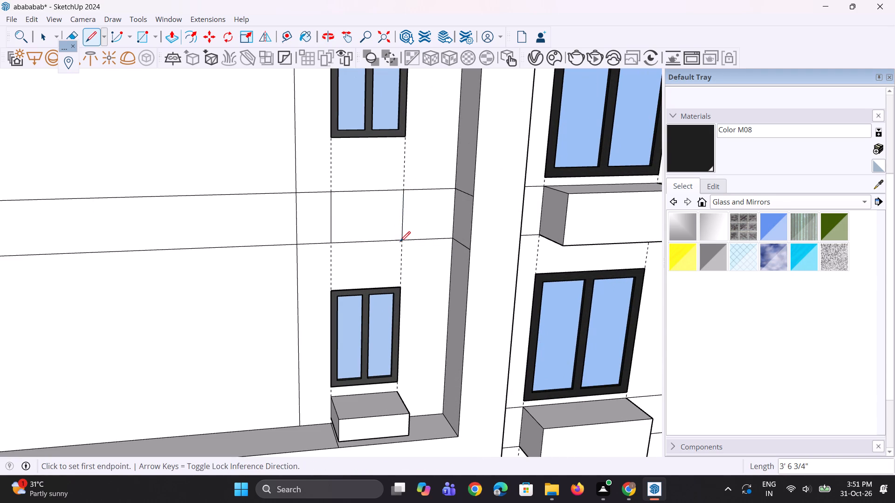
# Draw a line across the second band above the lower ledge, along the left outer window's inner-edge guide.
pyautogui.scroll(-4, 395, 266)
pyautogui.scroll(-8, 361, 297)
pyautogui.scroll(3, 434, 143)
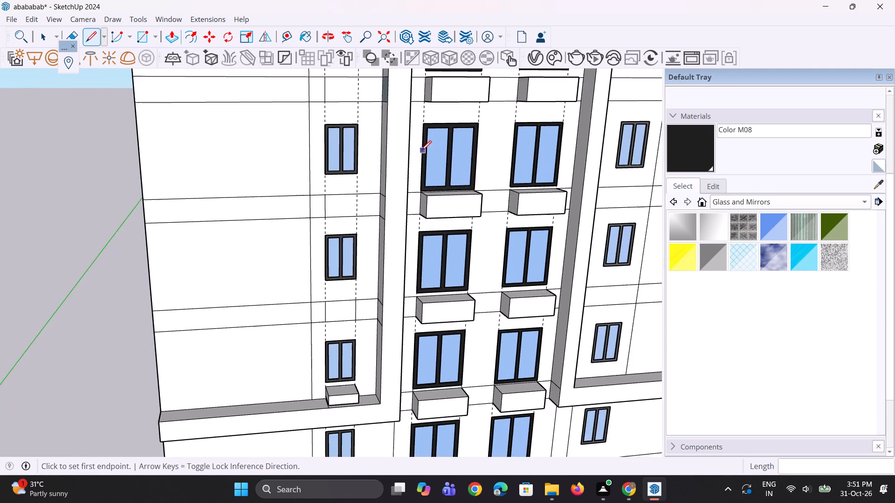
pyautogui.scroll(4, 403, 167)
pyautogui.scroll(5, 342, 193)
pyautogui.click(333, 212)
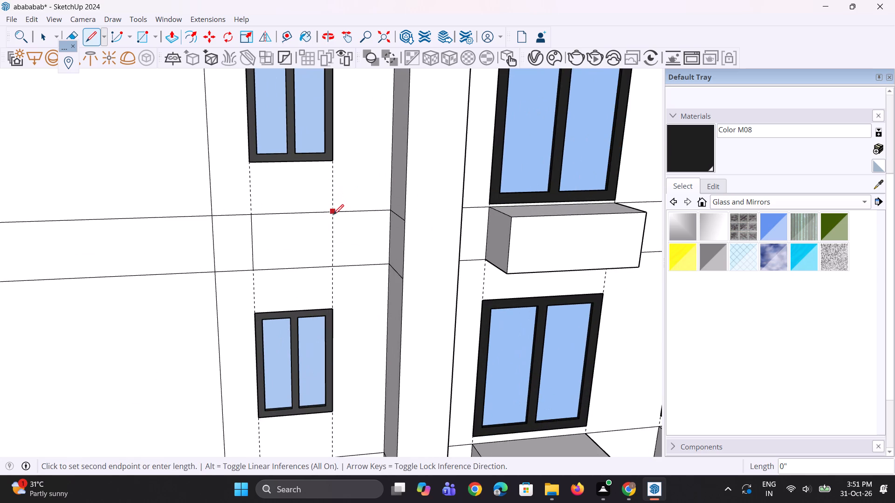
pyautogui.click(331, 269)
# Draw a 3' 6 3/4" line across the third band above the lower ledge, along the left outer window's inner-edge guide.
pyautogui.scroll(-8, 341, 315)
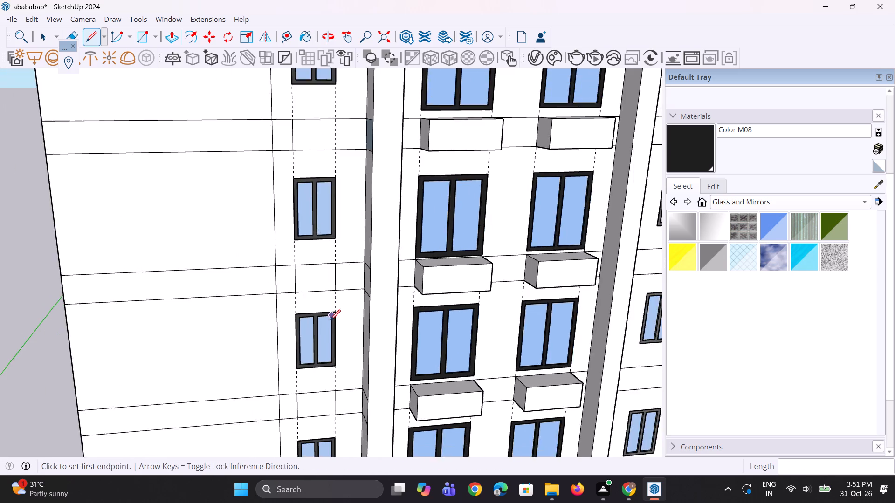
pyautogui.scroll(-4, 330, 320)
pyautogui.scroll(6, 361, 214)
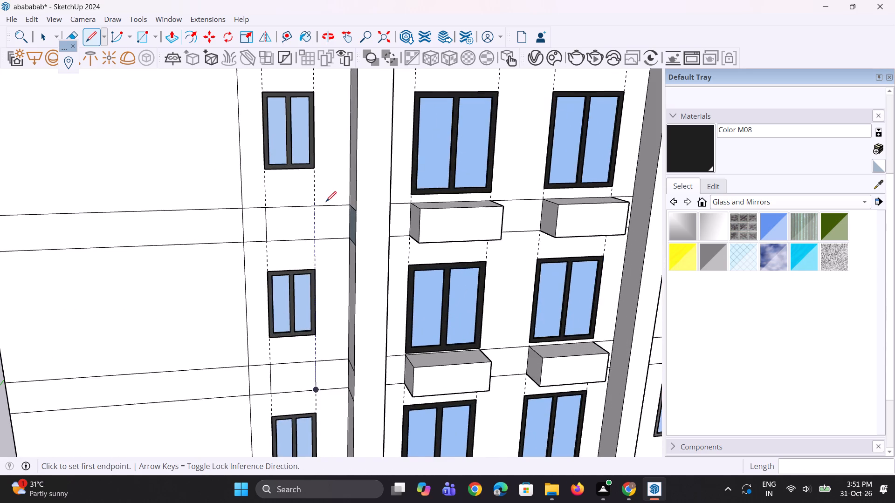
pyautogui.scroll(5, 324, 202)
pyautogui.click(315, 205)
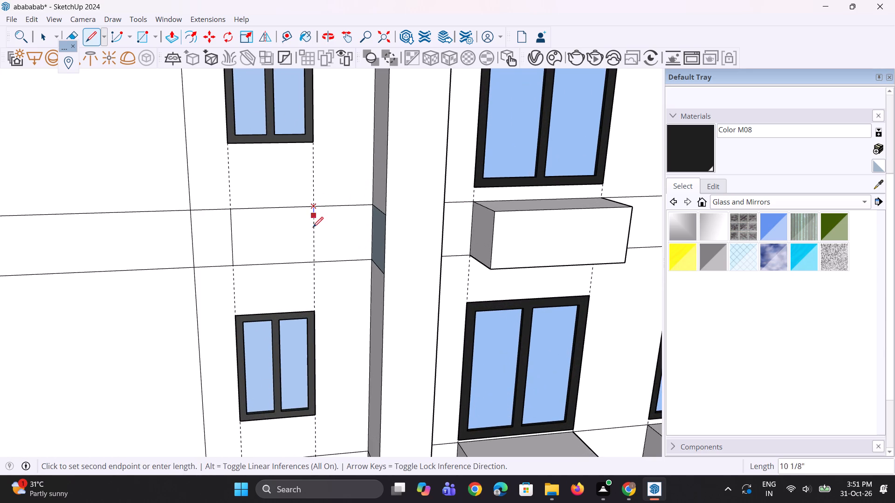
pyautogui.click(313, 261)
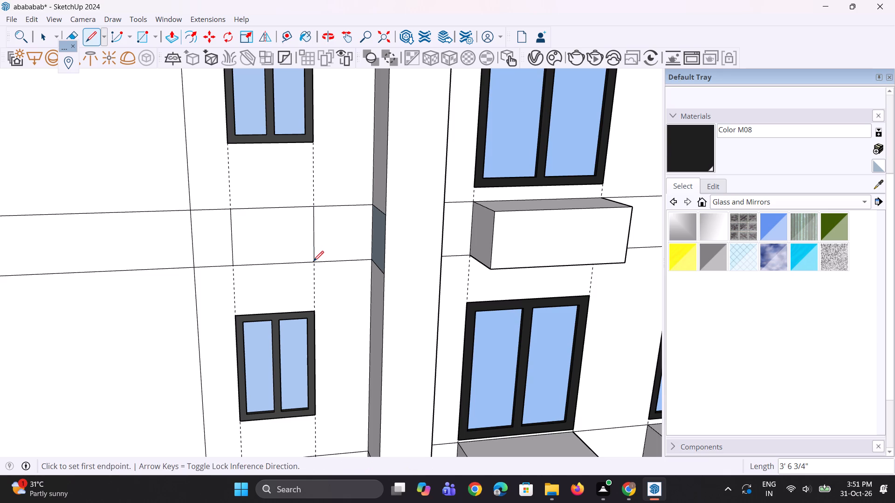
# Draw a line across the fourth band above the lower ledge, along the left outer window's inner-edge guide.
pyautogui.scroll(-12, 317, 339)
pyautogui.scroll(3, 315, 224)
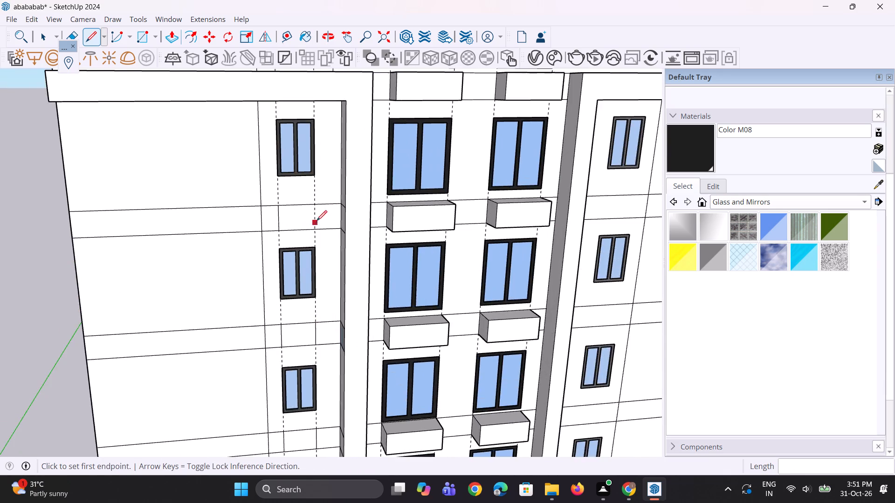
pyautogui.scroll(5, 317, 213)
pyautogui.click(315, 199)
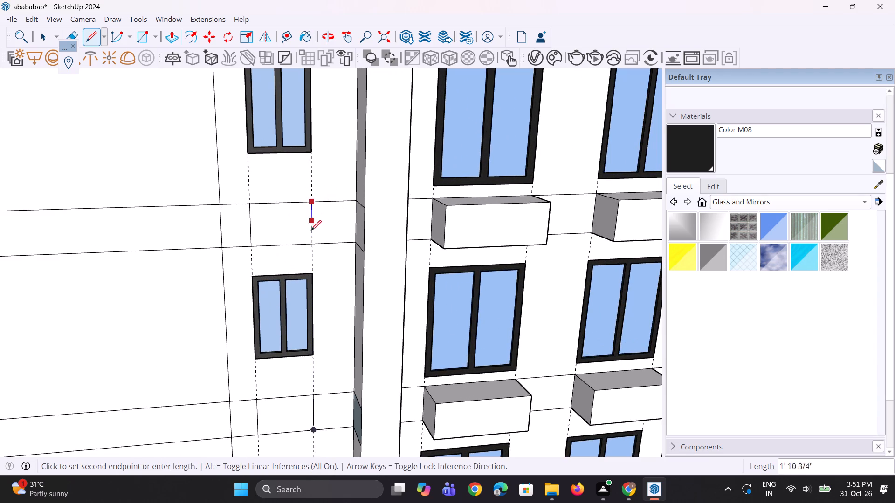
pyautogui.click(312, 245)
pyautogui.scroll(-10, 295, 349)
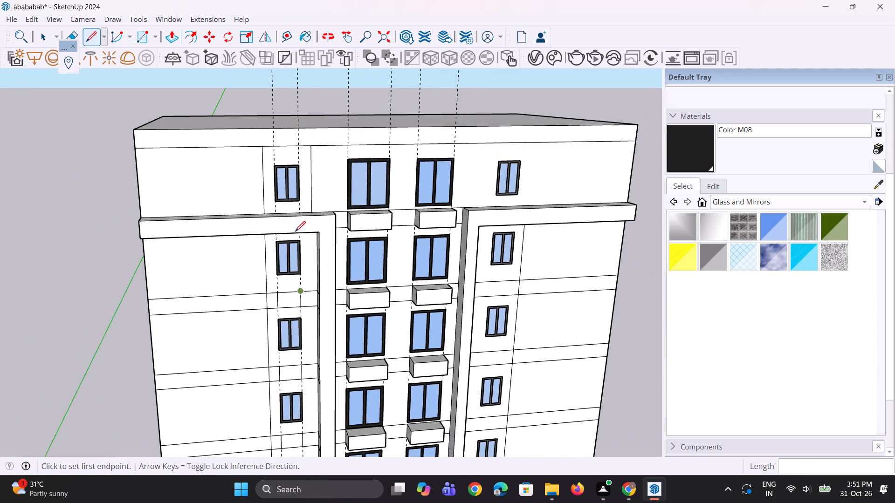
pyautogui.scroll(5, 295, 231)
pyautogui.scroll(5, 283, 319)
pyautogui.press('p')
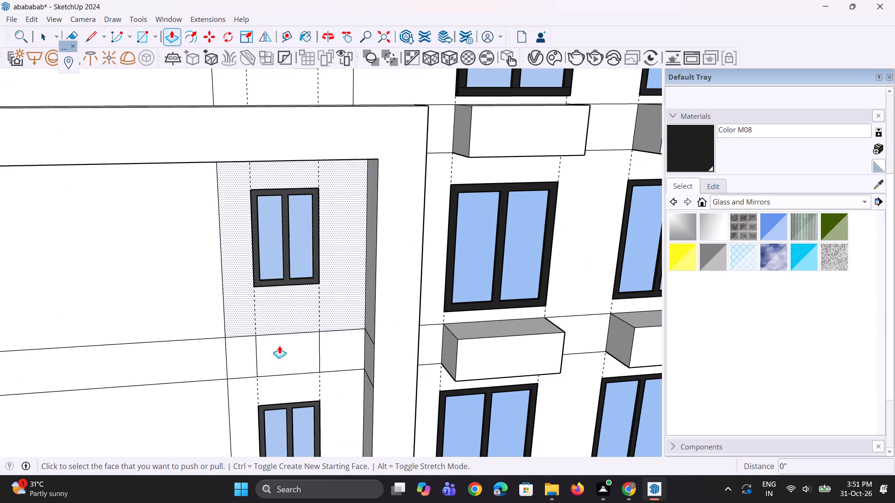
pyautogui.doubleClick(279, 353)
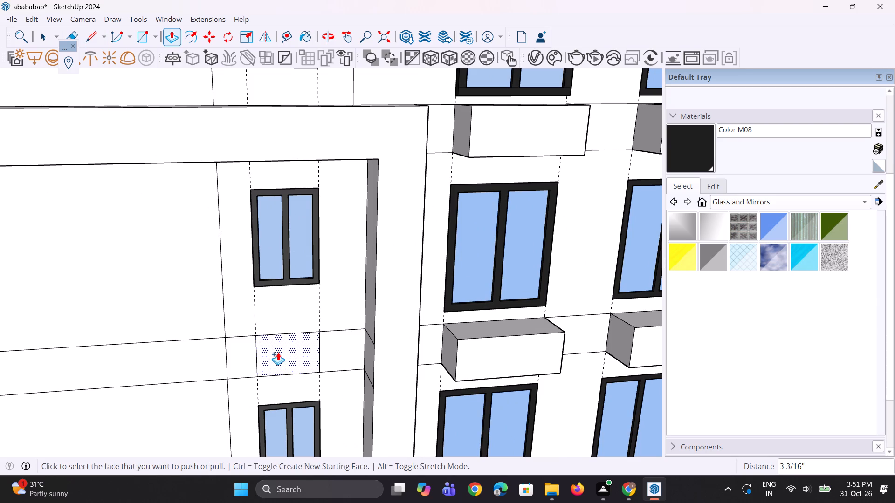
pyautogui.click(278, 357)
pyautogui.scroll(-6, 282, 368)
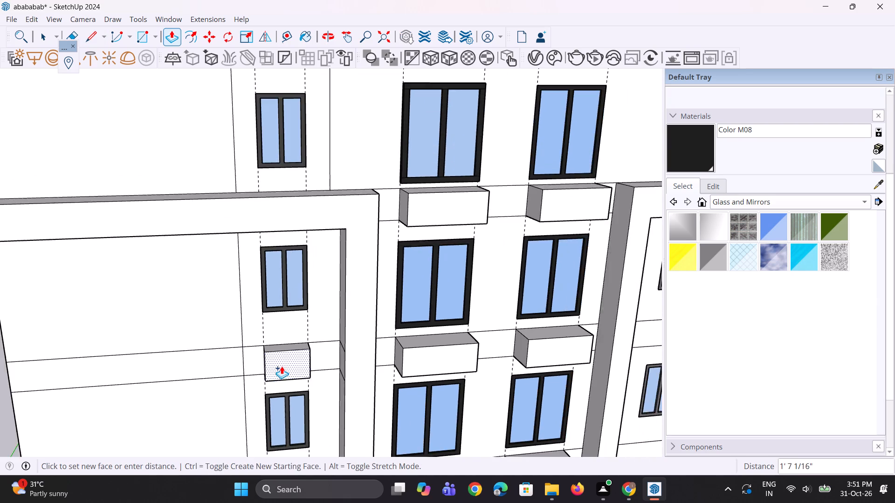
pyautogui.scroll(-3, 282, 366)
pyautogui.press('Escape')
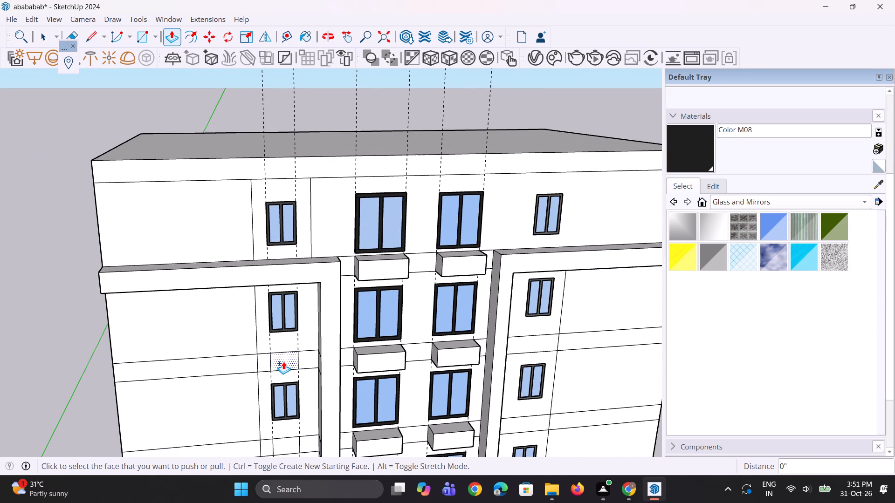
# Extrude the left outer column's window-width panel in the first band above the lower ledge 3' 3 7/8", level with the box beneath.
pyautogui.scroll(-5, 487, 173)
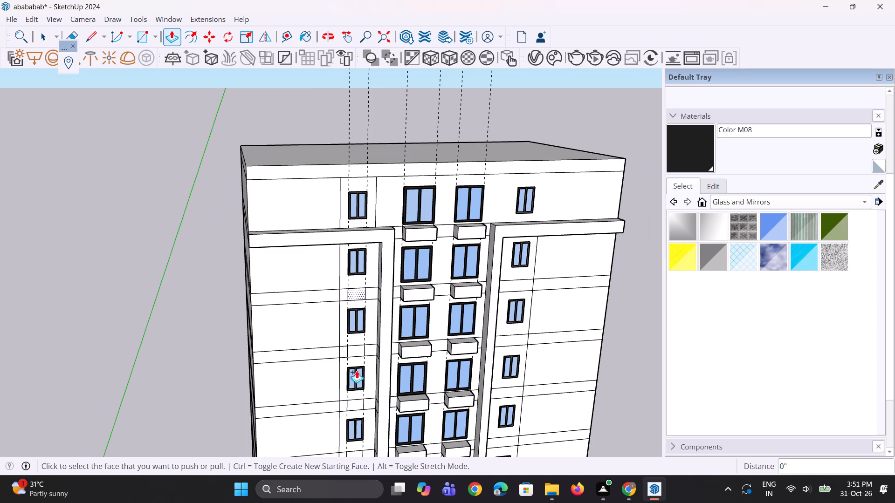
pyautogui.scroll(3, 405, 470)
pyautogui.scroll(-8, 340, 322)
pyautogui.scroll(7, 372, 395)
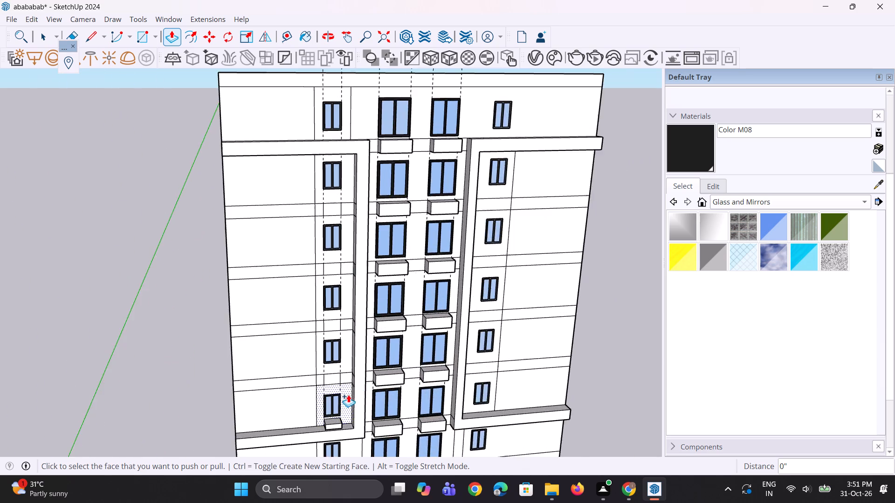
pyautogui.scroll(3, 343, 388)
pyautogui.doubleClick(336, 378)
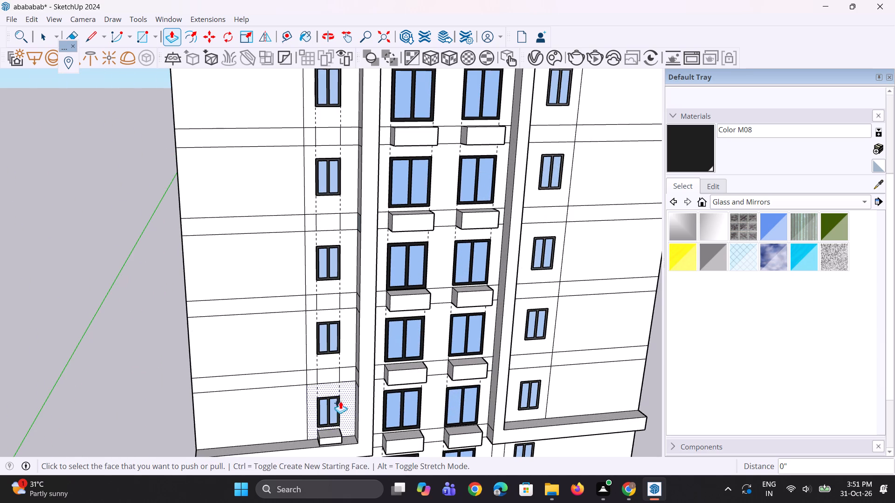
pyautogui.click(337, 374)
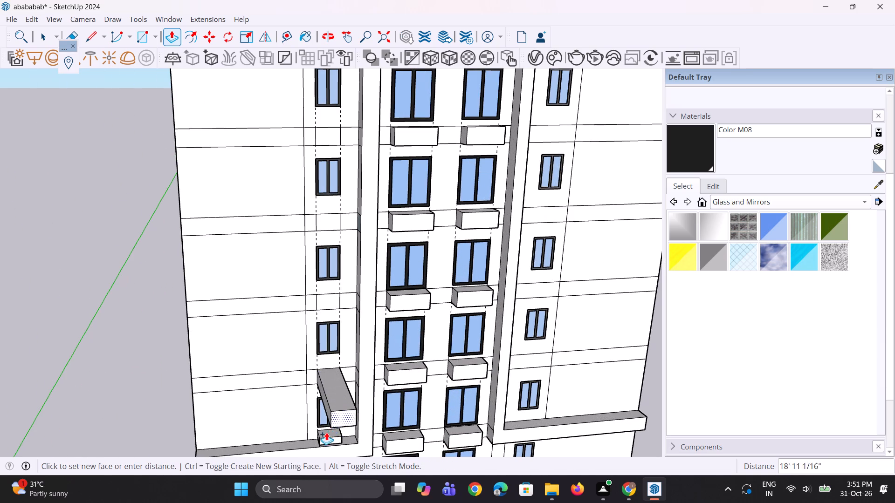
pyautogui.click(322, 438)
# Repeat the 3' 3 7/8" extrusion on the left outer column's window-width panels in the second, third and fourth bands.
pyautogui.scroll(3, 317, 327)
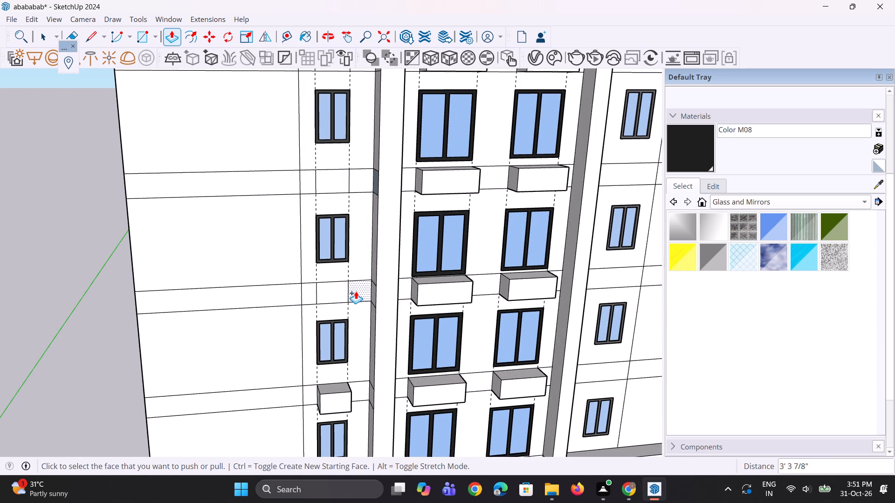
pyautogui.doubleClick(324, 289)
pyautogui.scroll(-3, 390, 375)
pyautogui.scroll(3, 344, 250)
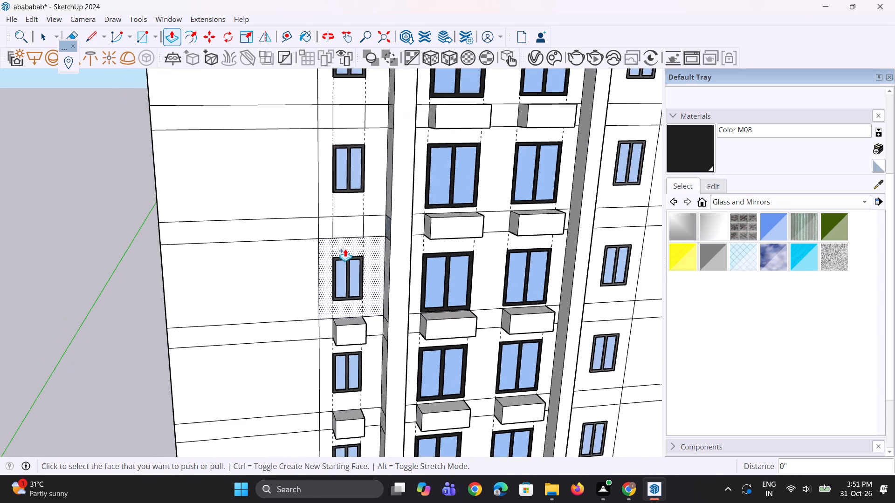
pyautogui.doubleClick(361, 217)
pyautogui.scroll(-8, 380, 341)
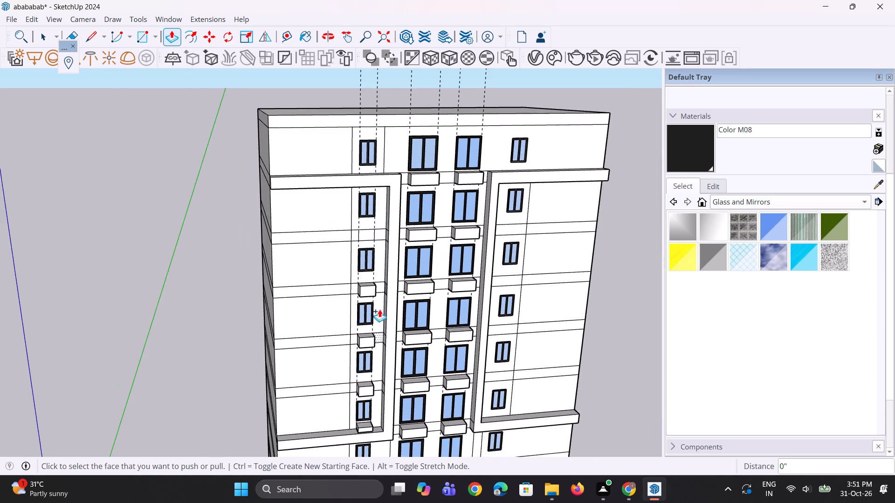
pyautogui.scroll(9, 381, 199)
pyautogui.doubleClick(362, 260)
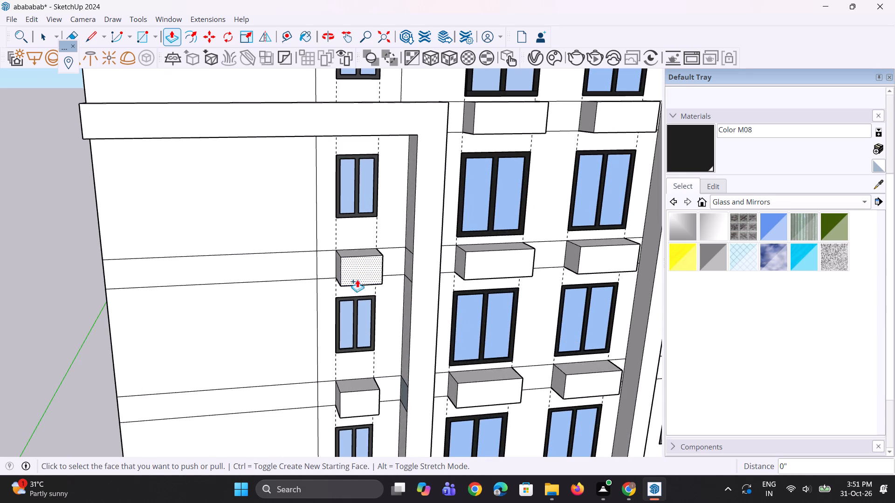
# Draw a rectangle about 5' 3/4" by 1' 5 13/16" between the guides, below the left outer window above the upper ledge.
pyautogui.scroll(-4, 357, 306)
pyautogui.moveTo(351, 304); pyautogui.dragTo(355, 317, button='middle')
pyautogui.scroll(-5, 386, 336)
pyautogui.scroll(3, 370, 204)
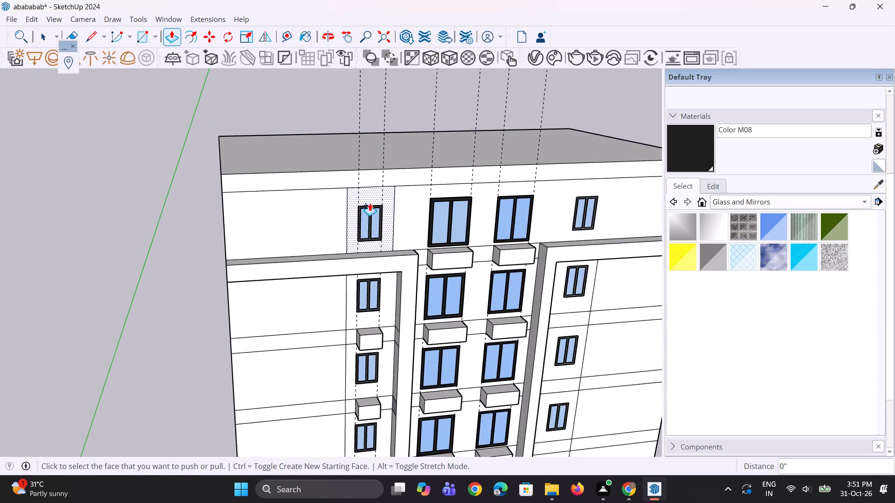
pyautogui.scroll(8, 370, 203)
pyautogui.scroll(3, 361, 253)
pyautogui.moveTo(372, 293); pyautogui.dragTo(376, 307, button='middle')
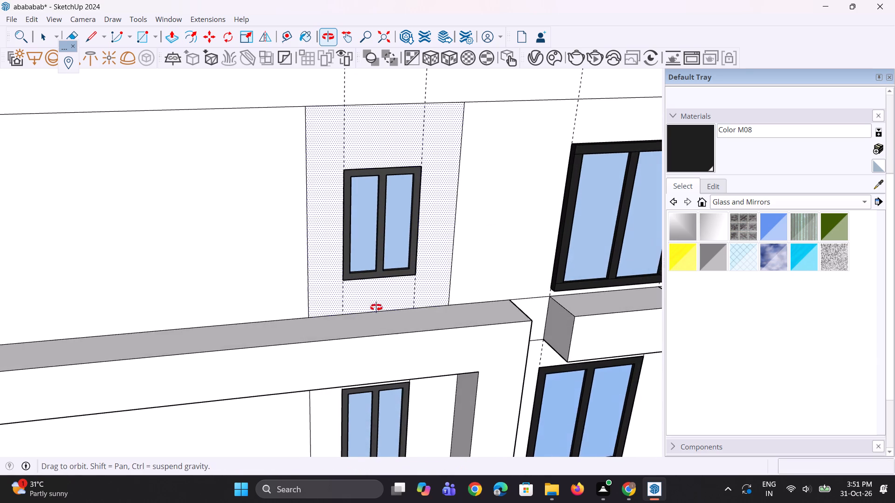
pyautogui.moveTo(376, 307); pyautogui.dragTo(328, 249, button='middle')
pyautogui.scroll(3, 360, 264)
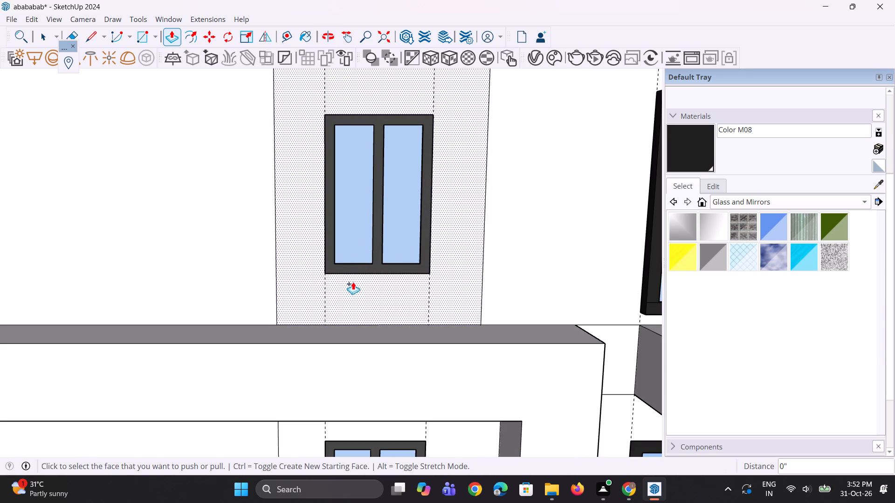
pyautogui.press('r')
pyautogui.scroll(2, 345, 291)
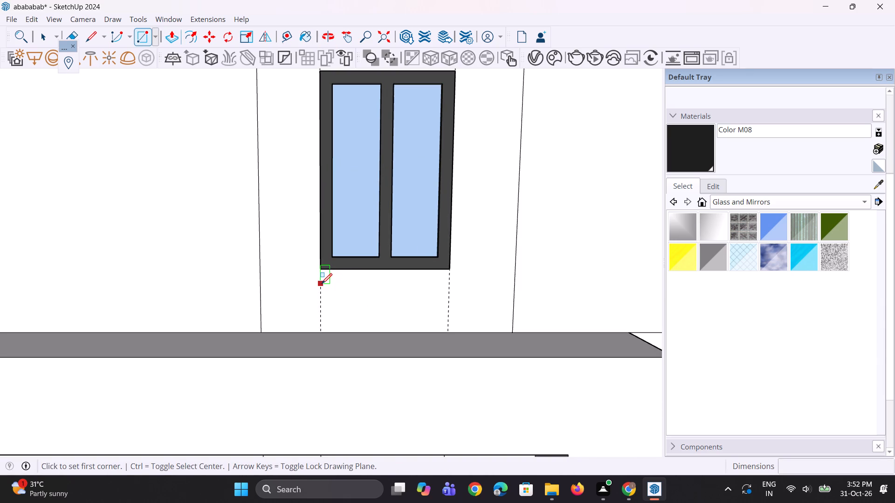
pyautogui.click(322, 284)
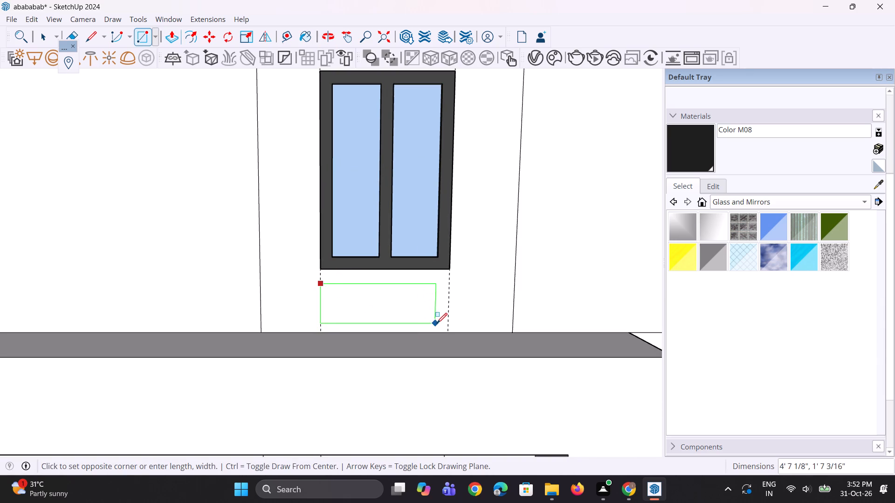
pyautogui.click(448, 320)
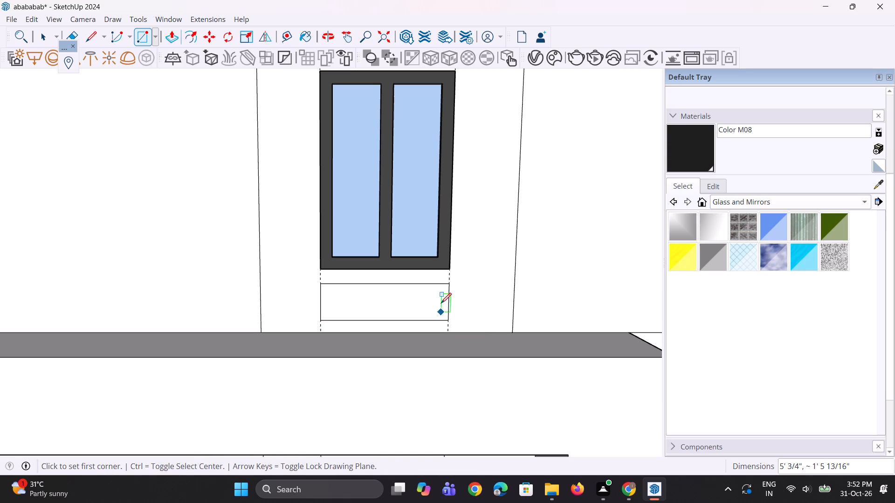
# Repeat the 3' 3 7/8" extrusion on the rectangle below the left outer top-floor window.
pyautogui.press('p')
pyautogui.doubleClick(440, 298)
pyautogui.scroll(-4, 411, 301)
# Push the front face of the box below the left outer top-floor window back 1' 2 13/16" toward the wall.
pyautogui.moveTo(416, 311); pyautogui.dragTo(421, 260, button='middle')
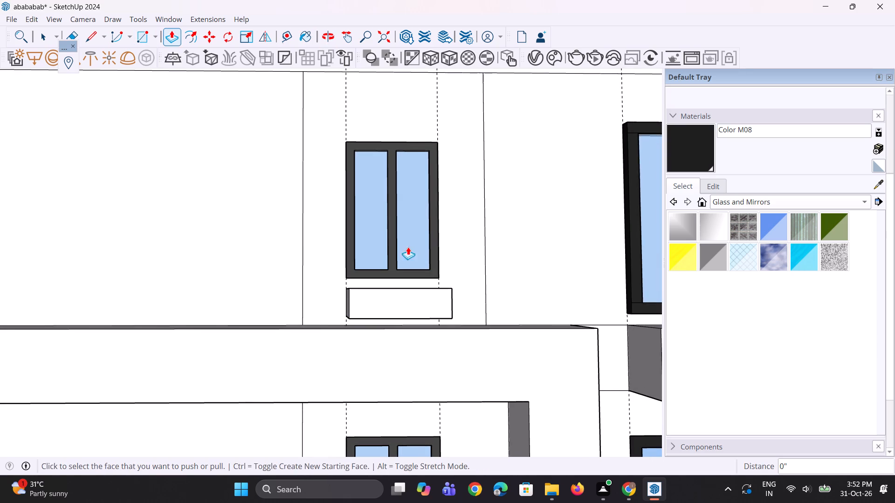
pyautogui.scroll(1, 339, 329)
pyautogui.moveTo(347, 321); pyautogui.dragTo(529, 367, button='middle')
pyautogui.scroll(3, 405, 295)
pyautogui.click(404, 297)
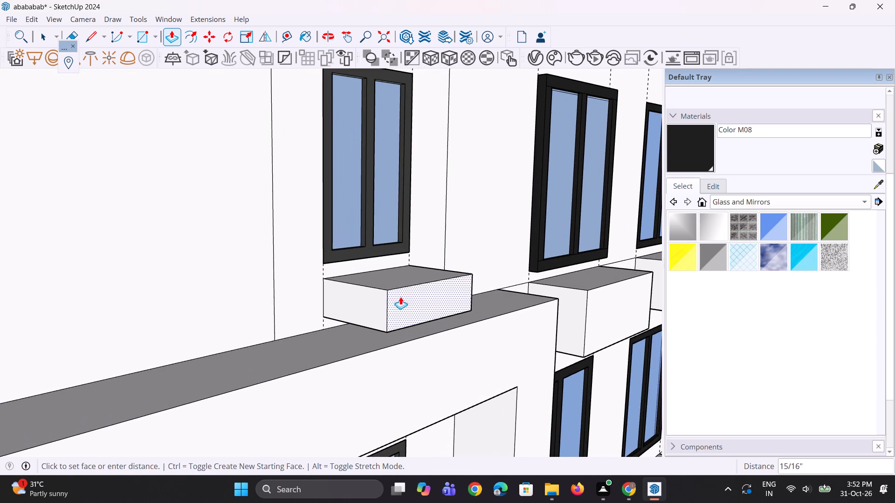
pyautogui.click(379, 290)
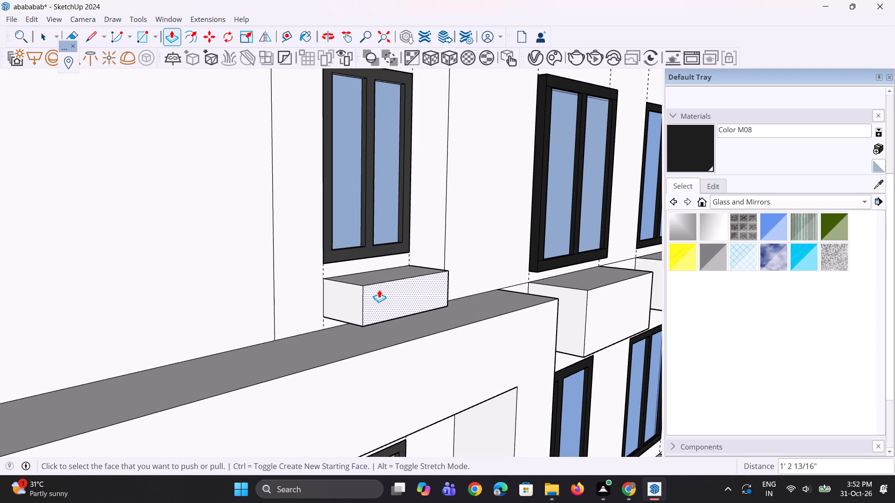
# Repeat the 1' 2 13/16" push-back on the front faces of the left outer column's fourth- and third-band boxes.
pyautogui.scroll(-13, 382, 304)
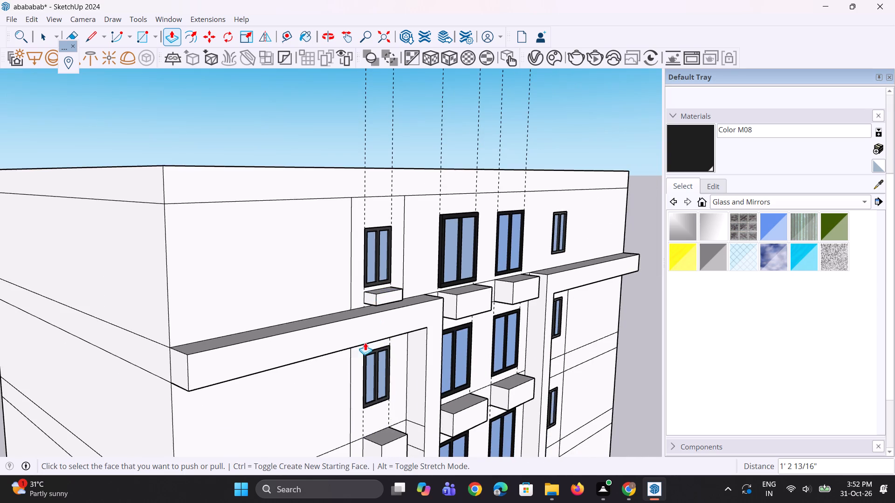
pyautogui.scroll(-4, 363, 342)
pyautogui.scroll(6, 371, 425)
pyautogui.doubleClick(392, 419)
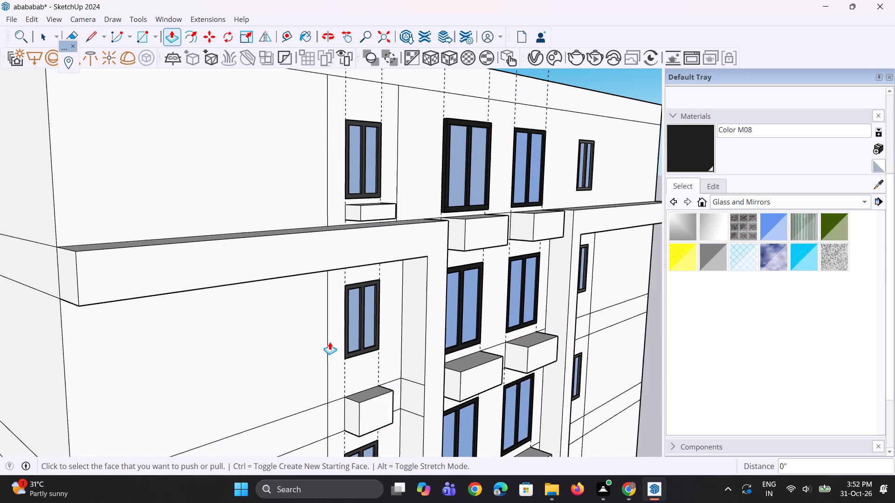
pyautogui.scroll(-4, 329, 341)
pyautogui.moveTo(400, 383); pyautogui.dragTo(364, 208, button='middle')
pyautogui.scroll(4, 326, 285)
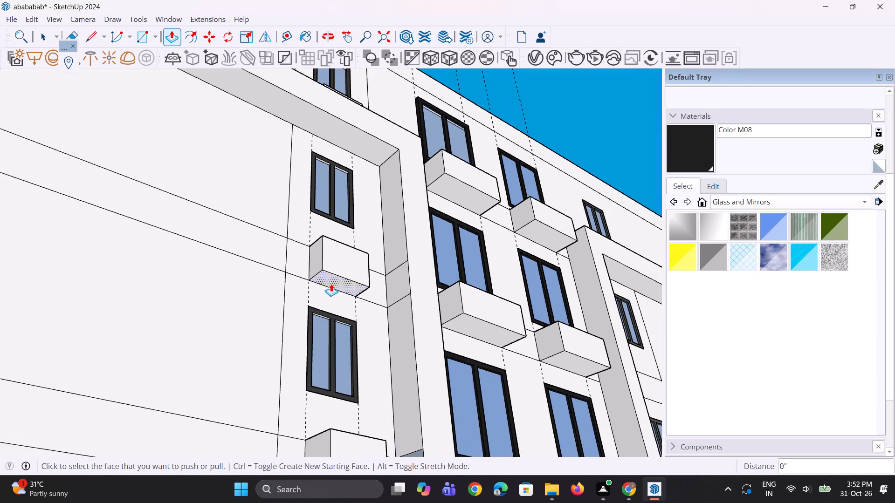
pyautogui.scroll(-4, 331, 281)
pyautogui.doubleClick(346, 393)
# Push the underside of the left outer column's second-band box up 1' 9 3/8".
pyautogui.scroll(-4, 298, 302)
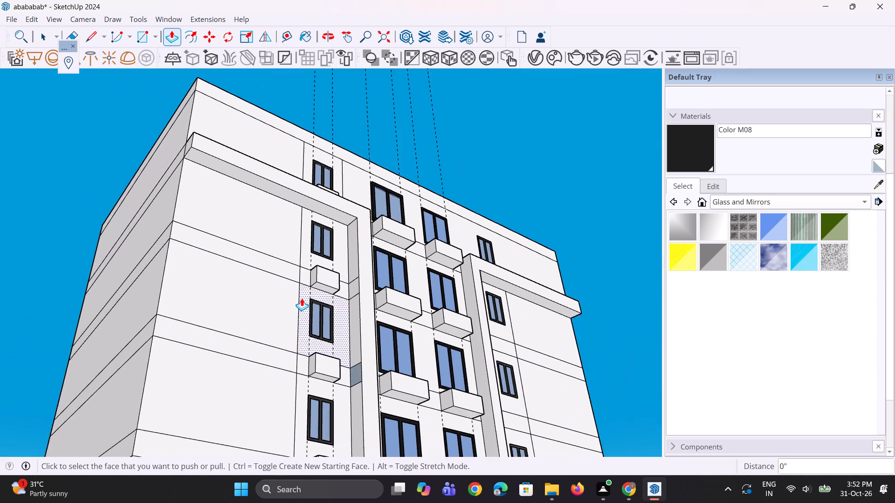
pyautogui.scroll(-8, 302, 298)
pyautogui.scroll(4, 340, 360)
pyautogui.scroll(3, 305, 377)
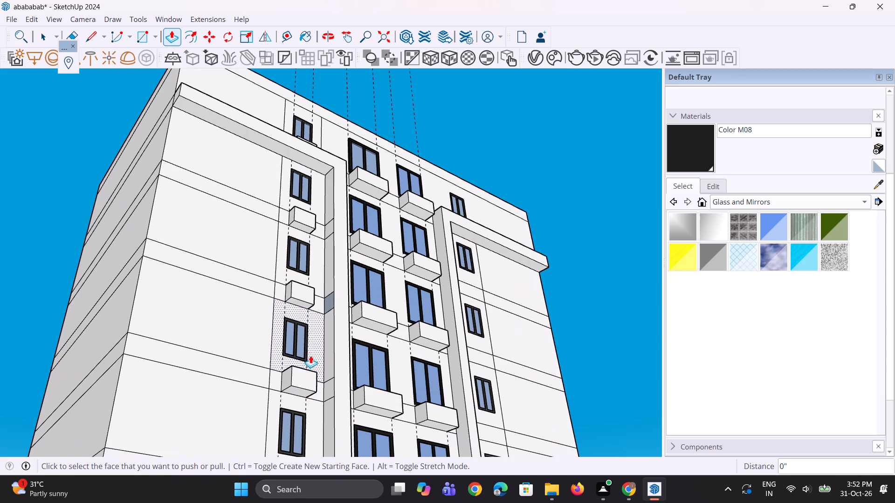
pyautogui.scroll(5, 307, 395)
pyautogui.click(301, 391)
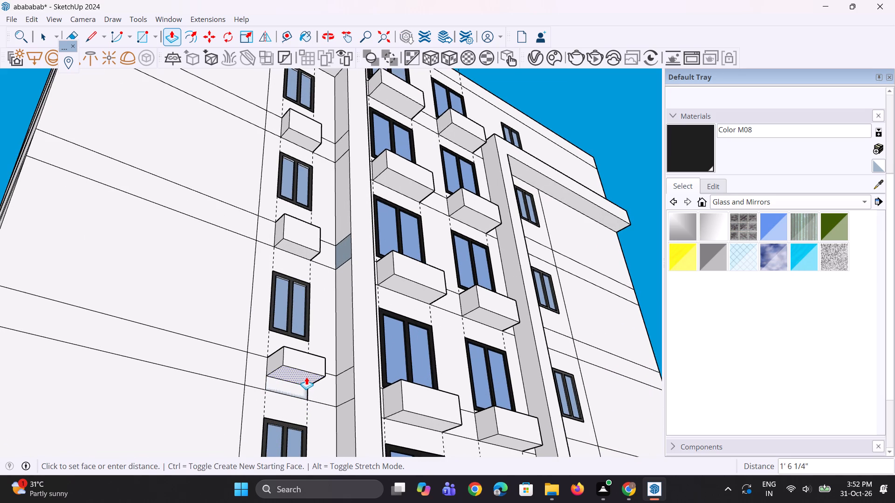
pyautogui.click(308, 375)
pyautogui.scroll(-4, 317, 369)
pyautogui.scroll(1, 308, 283)
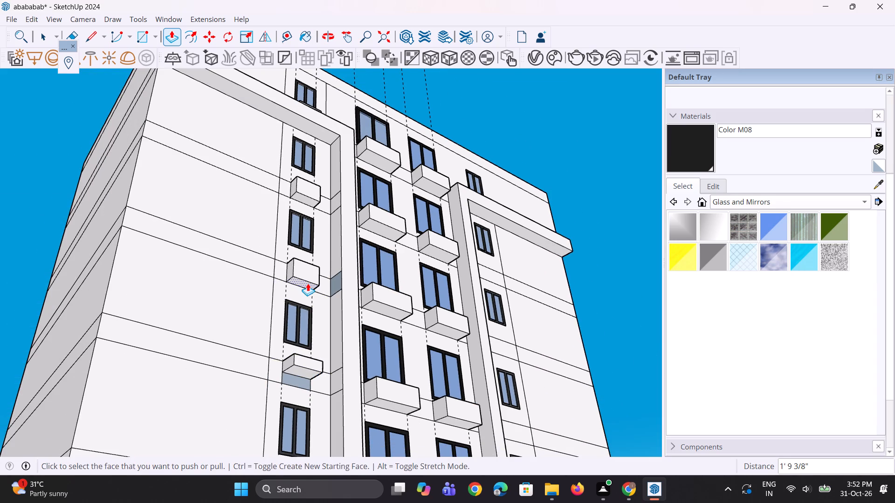
# Repeat the 1' 9 3/8" push-up on the undersides of the left outer column's third- and fourth-band boxes.
pyautogui.doubleClick(308, 283)
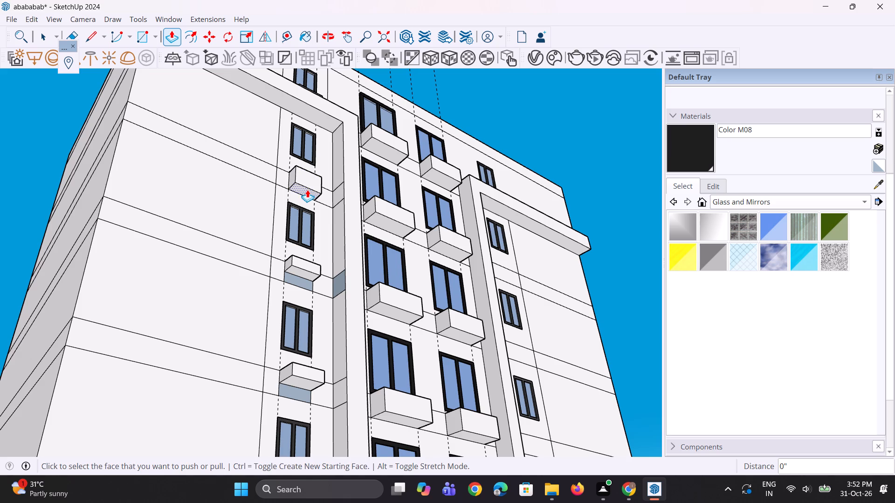
pyautogui.doubleClick(306, 190)
pyautogui.scroll(-4, 316, 310)
pyautogui.scroll(2, 326, 175)
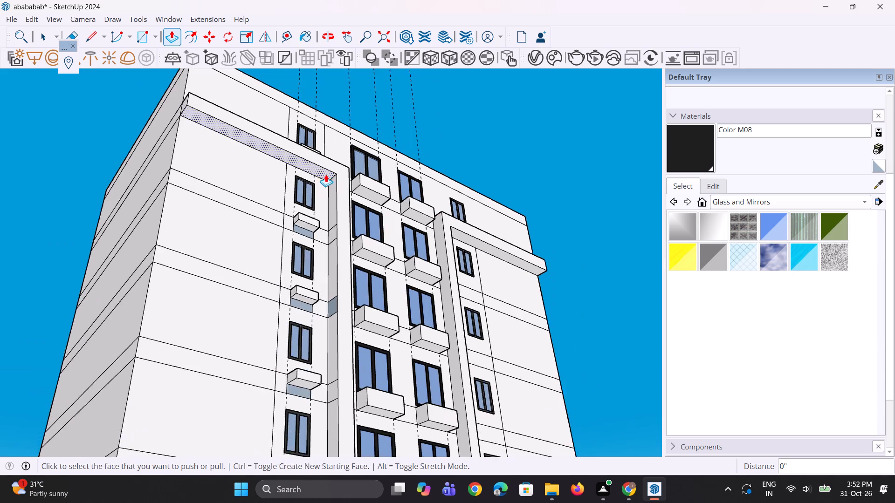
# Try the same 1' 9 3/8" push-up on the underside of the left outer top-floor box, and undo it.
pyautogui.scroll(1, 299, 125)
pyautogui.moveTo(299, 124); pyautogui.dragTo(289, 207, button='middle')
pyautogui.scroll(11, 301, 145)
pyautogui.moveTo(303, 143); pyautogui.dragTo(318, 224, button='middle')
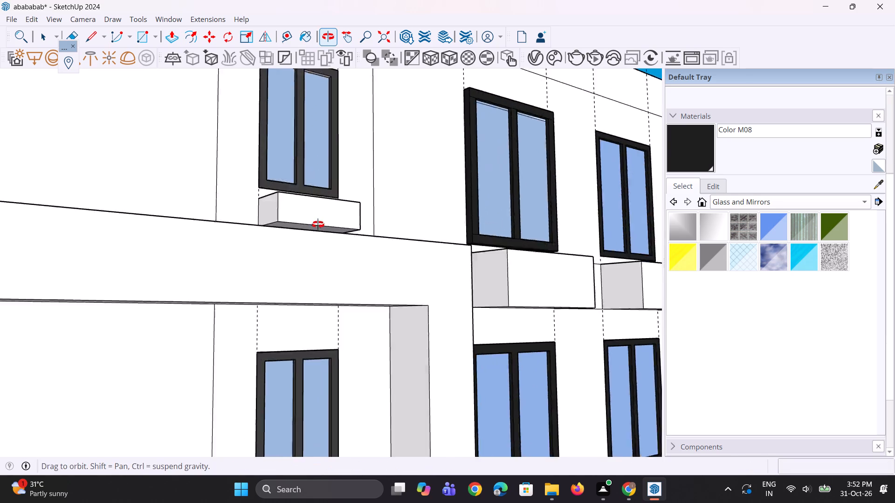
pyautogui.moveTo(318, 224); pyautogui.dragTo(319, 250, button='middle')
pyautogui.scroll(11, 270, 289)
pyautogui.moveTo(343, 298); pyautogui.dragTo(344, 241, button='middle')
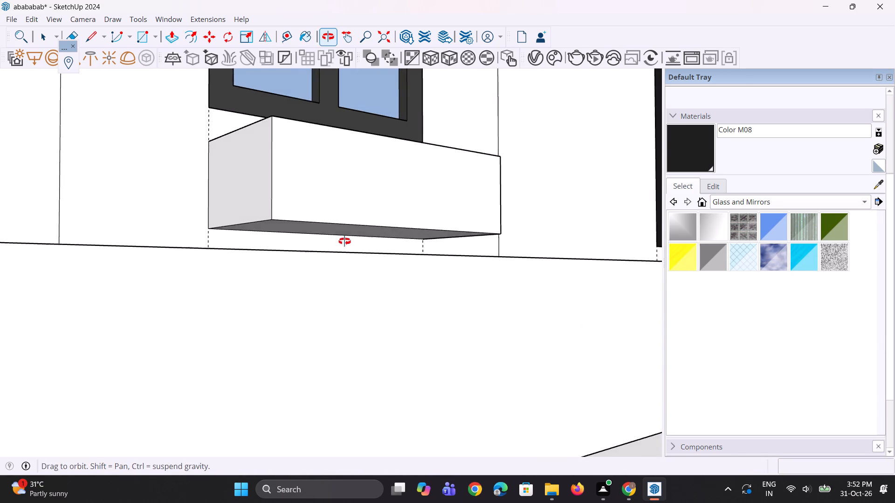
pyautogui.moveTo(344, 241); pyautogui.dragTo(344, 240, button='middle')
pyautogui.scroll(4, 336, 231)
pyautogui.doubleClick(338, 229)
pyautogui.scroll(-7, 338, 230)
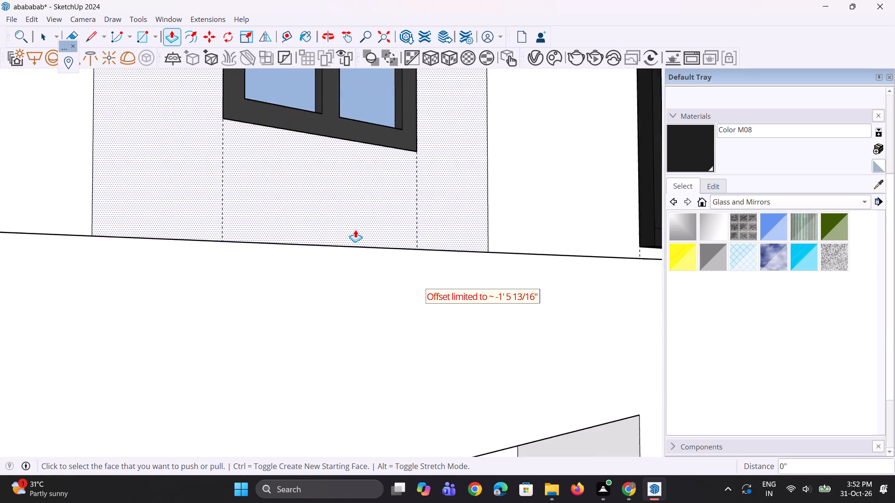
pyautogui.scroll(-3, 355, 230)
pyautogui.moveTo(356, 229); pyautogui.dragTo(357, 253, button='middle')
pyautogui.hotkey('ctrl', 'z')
# Repeat the 1' 9 3/8" push-up on the underside of the left outer column's first-band box.
pyautogui.scroll(-3, 358, 249)
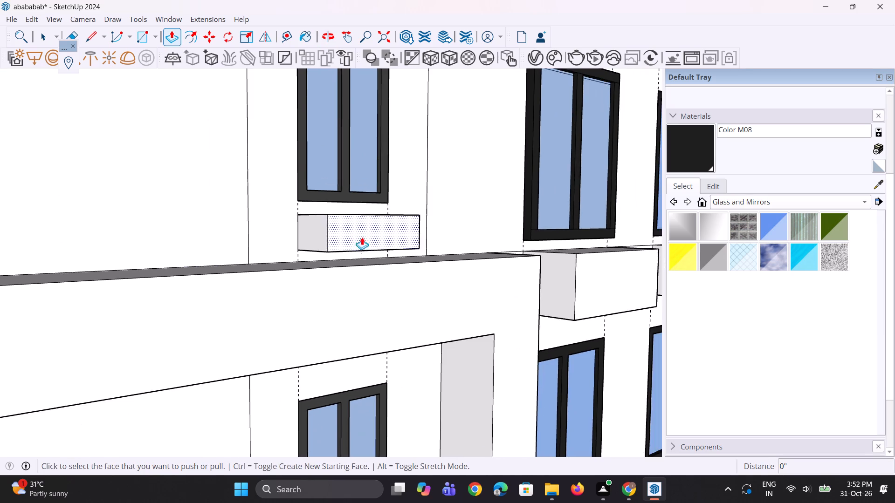
pyautogui.scroll(-14, 353, 223)
pyautogui.scroll(-9, 351, 230)
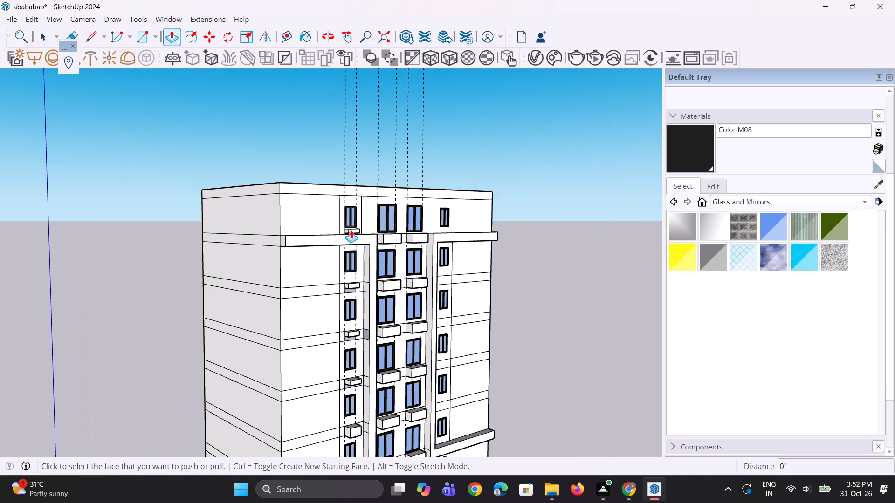
pyautogui.scroll(3, 351, 385)
pyautogui.scroll(-4, 336, 297)
pyautogui.scroll(2, 367, 392)
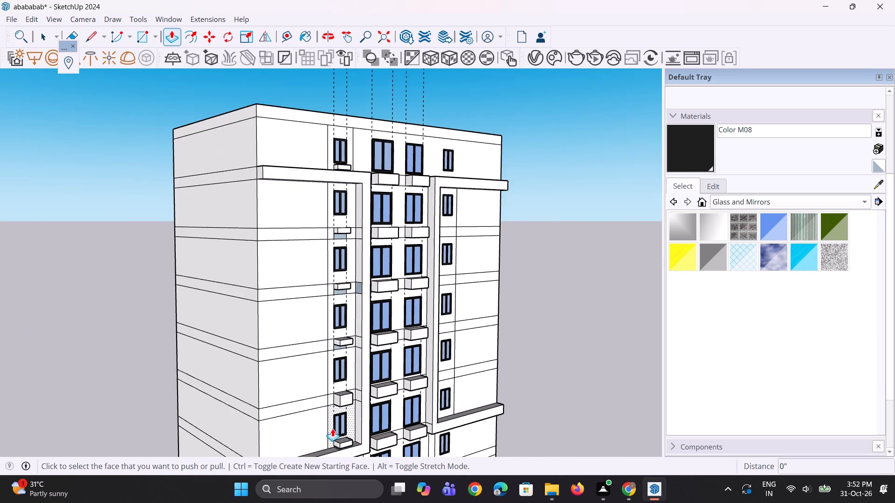
pyautogui.scroll(3, 332, 428)
pyautogui.moveTo(333, 428); pyautogui.dragTo(364, 340, button='middle')
pyautogui.scroll(8, 356, 374)
pyautogui.doubleClick(358, 369)
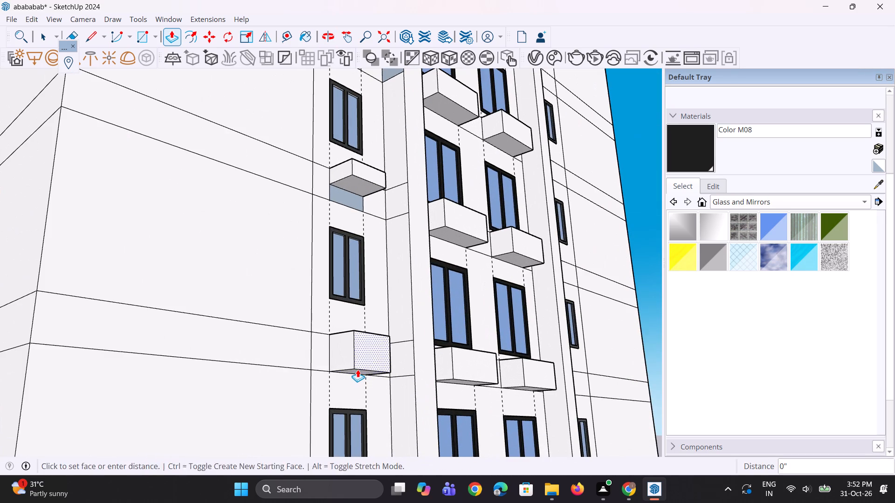
pyautogui.hotkey('ctrl', 'z')
pyautogui.keyDown('ctrl'); pyautogui.scroll(3, 358, 365); pyautogui.keyUp('ctrl')
pyautogui.moveTo(351, 394); pyautogui.dragTo(358, 363, button='middle')
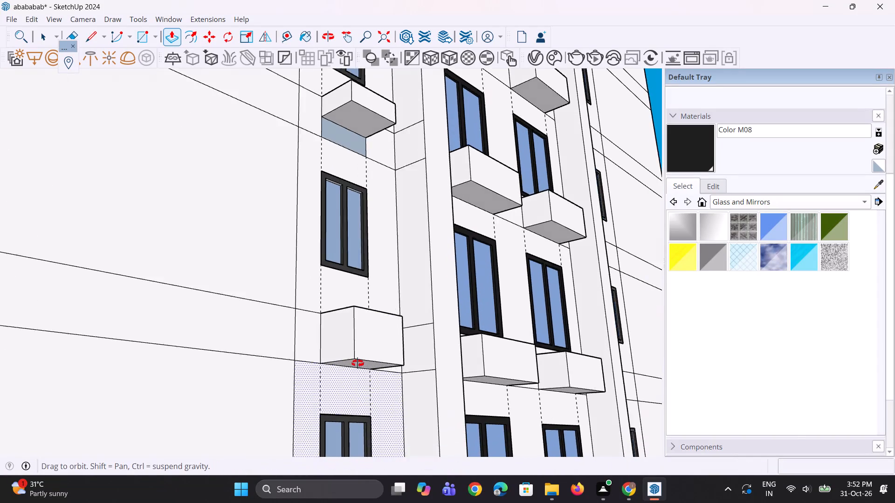
pyautogui.moveTo(358, 363); pyautogui.dragTo(361, 340, button='middle')
pyautogui.doubleClick(373, 318)
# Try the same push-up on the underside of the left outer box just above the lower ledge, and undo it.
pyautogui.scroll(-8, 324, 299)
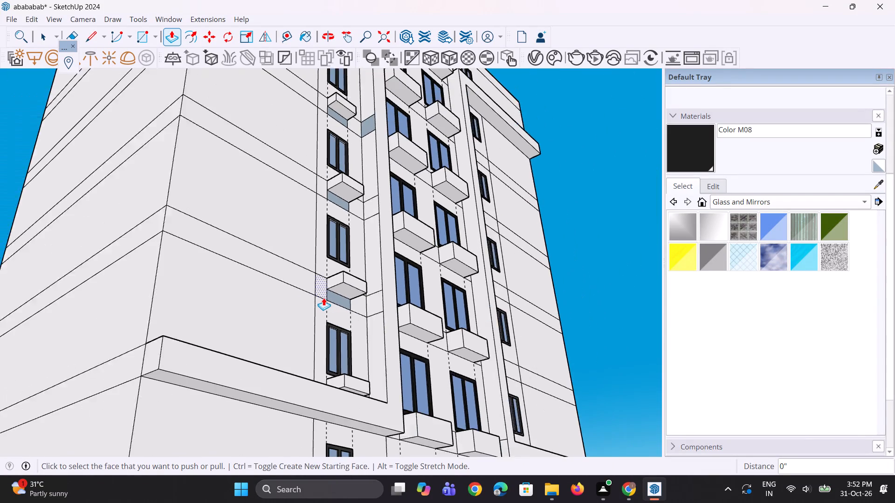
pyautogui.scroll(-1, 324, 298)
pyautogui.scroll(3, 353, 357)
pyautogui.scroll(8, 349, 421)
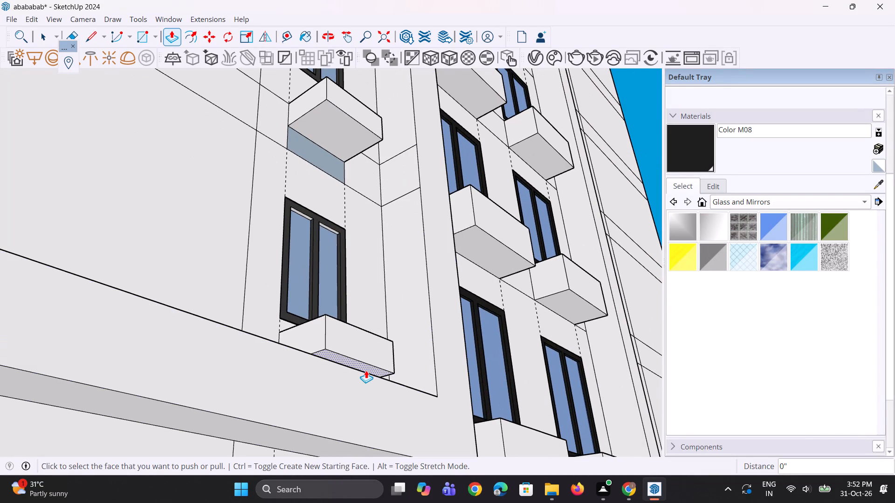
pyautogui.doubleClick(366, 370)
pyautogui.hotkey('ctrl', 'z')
# Examine the wall patches beneath the shortened boxes in the left outer column.
pyautogui.scroll(-5, 366, 357)
pyautogui.moveTo(388, 281); pyautogui.dragTo(191, 479, button='middle')
pyautogui.scroll(3, 207, 392)
pyautogui.moveTo(207, 387); pyautogui.dragTo(288, 339, button='middle')
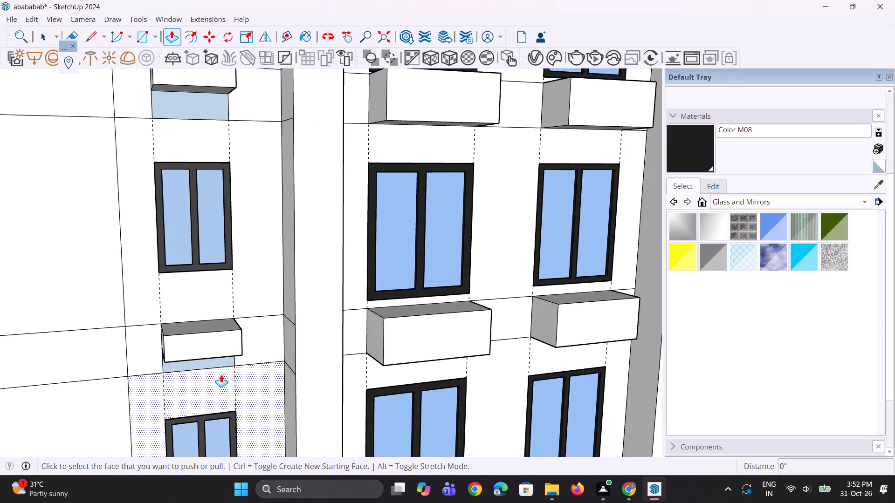
pyautogui.scroll(3, 215, 377)
pyautogui.press('e')
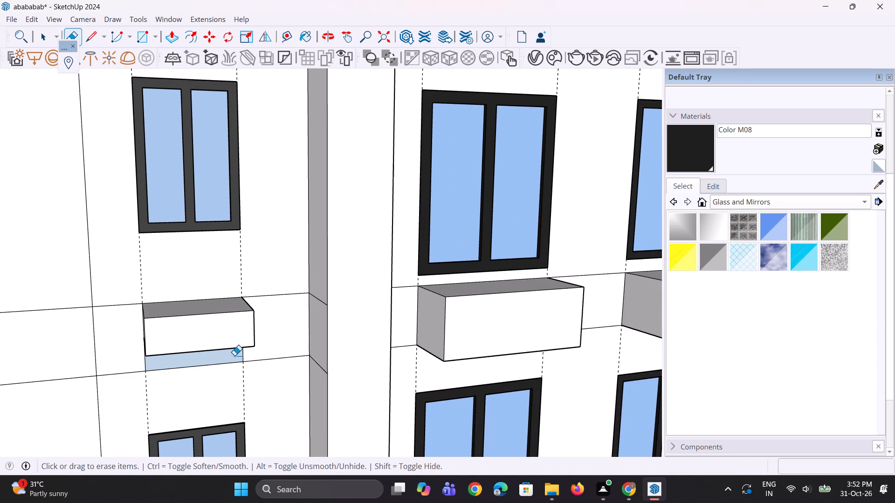
pyautogui.scroll(-8, 234, 355)
pyautogui.scroll(-4, 307, 343)
pyautogui.scroll(2, 219, 362)
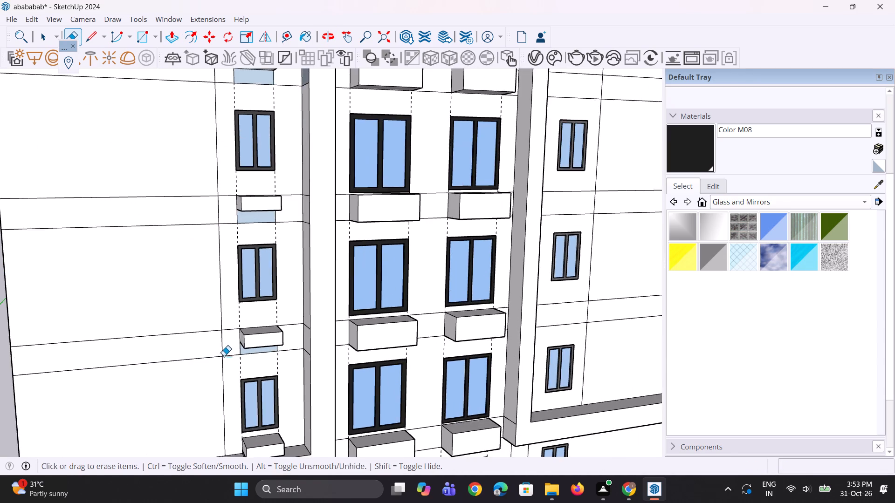
pyautogui.scroll(3, 225, 355)
pyautogui.moveTo(228, 352); pyautogui.dragTo(239, 353, button='middle')
pyautogui.scroll(2, 228, 374)
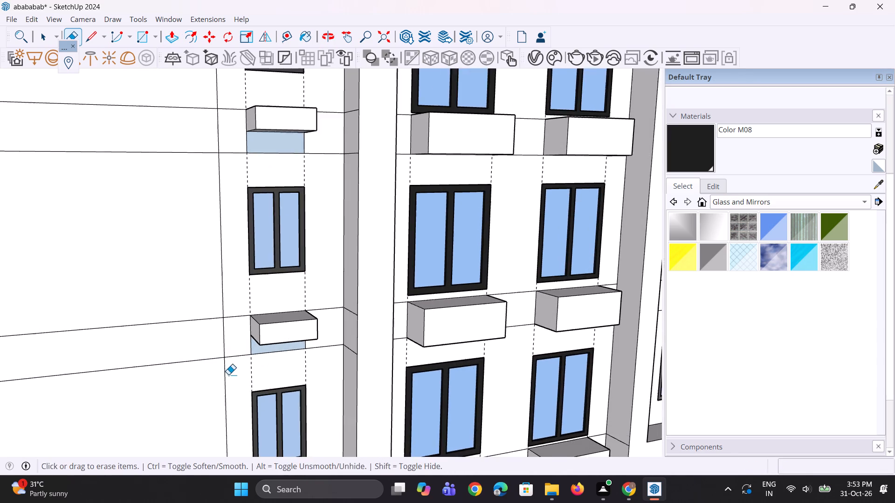
pyautogui.moveTo(307, 378); pyautogui.dragTo(317, 382, button='middle')
pyautogui.scroll(-8, 317, 382)
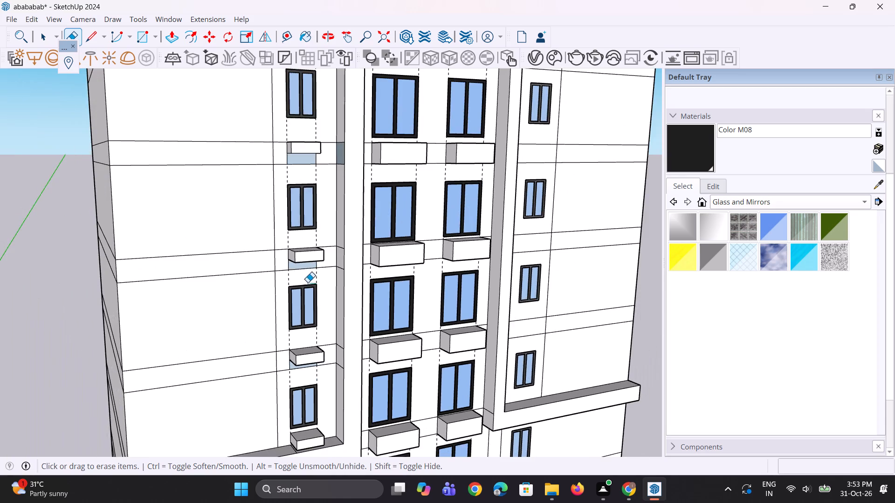
pyautogui.moveTo(307, 292); pyautogui.dragTo(311, 415, button='middle')
pyautogui.scroll(3, 310, 326)
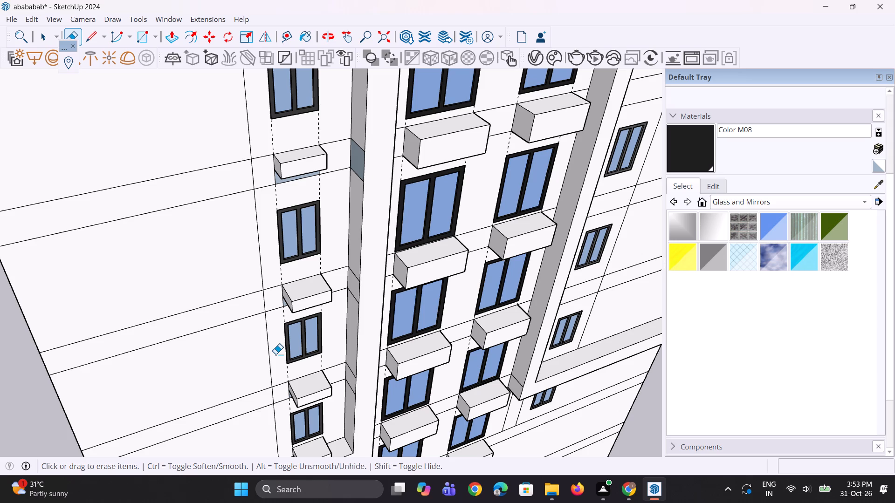
pyautogui.scroll(-5, 355, 155)
pyautogui.moveTo(340, 231); pyautogui.dragTo(321, 171, button='middle')
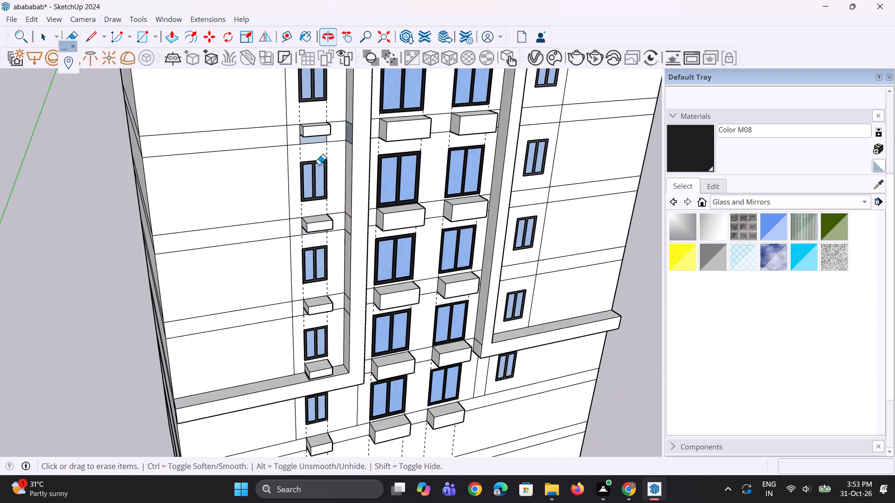
# Delete all the construction guides in the model.
pyautogui.scroll(5, 352, 95)
pyautogui.scroll(4, 327, 158)
pyautogui.scroll(3, 311, 197)
pyautogui.press('space')
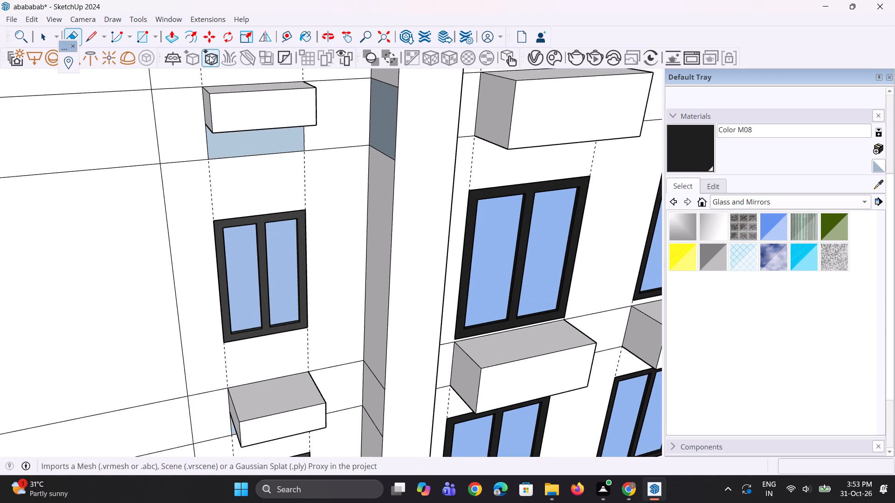
pyautogui.press('space')
pyautogui.click(26, 23)
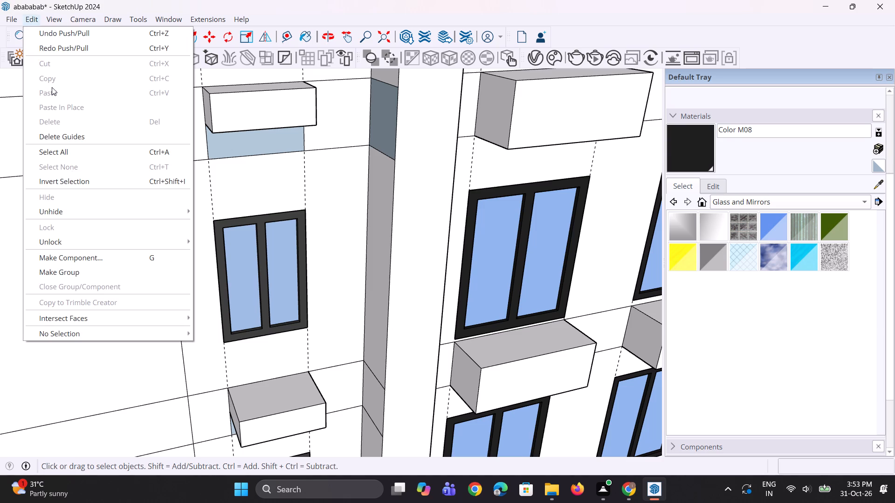
pyautogui.moveTo(59, 139); pyautogui.dragTo(65, 138)
# Erase the two vertical edges bounding the wall patch beneath the left outer column's third-band box.
pyautogui.scroll(-6, 211, 224)
pyautogui.moveTo(224, 217); pyautogui.dragTo(227, 183, button='middle')
pyautogui.scroll(-1, 227, 179)
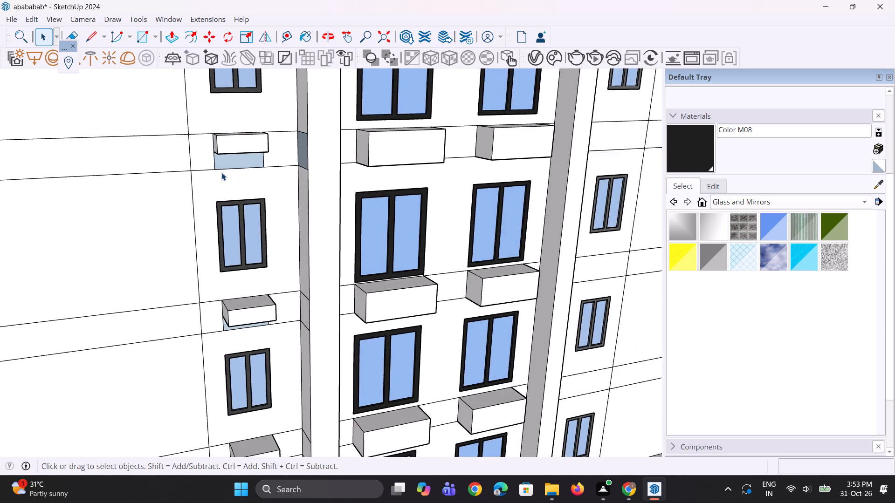
pyautogui.scroll(7, 221, 172)
pyautogui.press('e')
pyautogui.moveTo(213, 153); pyautogui.dragTo(209, 153)
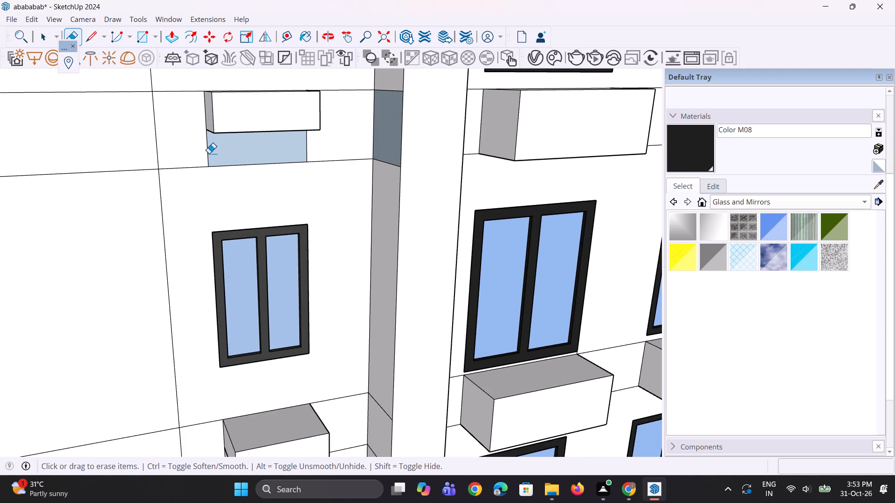
pyautogui.moveTo(209, 153); pyautogui.dragTo(206, 153)
pyautogui.moveTo(287, 153); pyautogui.dragTo(308, 155)
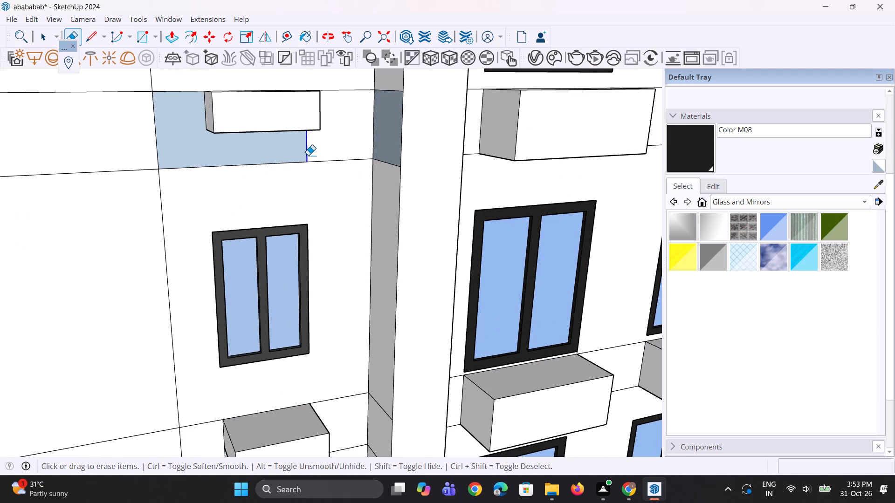
pyautogui.moveTo(308, 155); pyautogui.dragTo(309, 155)
# Paint the wall face around the left outer third-band box and its adjoining side return with Color M00 from the Colors library.
pyautogui.scroll(-4, 309, 155)
pyautogui.moveTo(331, 209); pyautogui.dragTo(338, 138, button='middle')
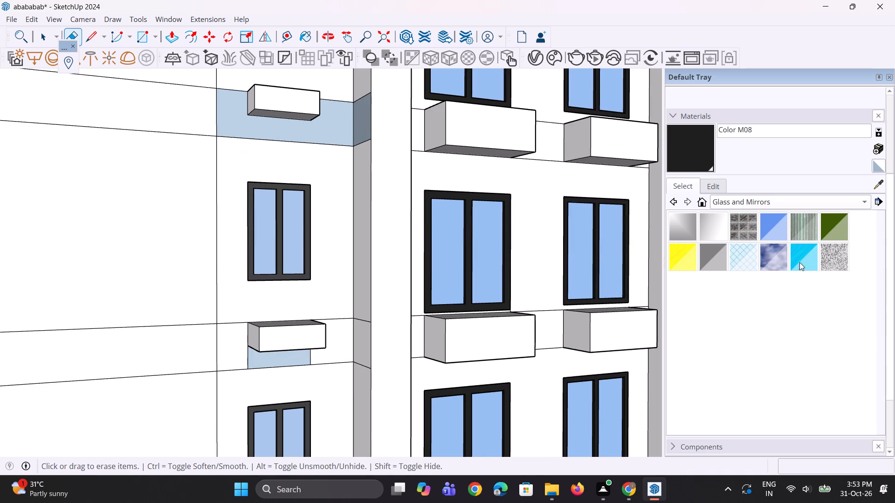
pyautogui.click(758, 204)
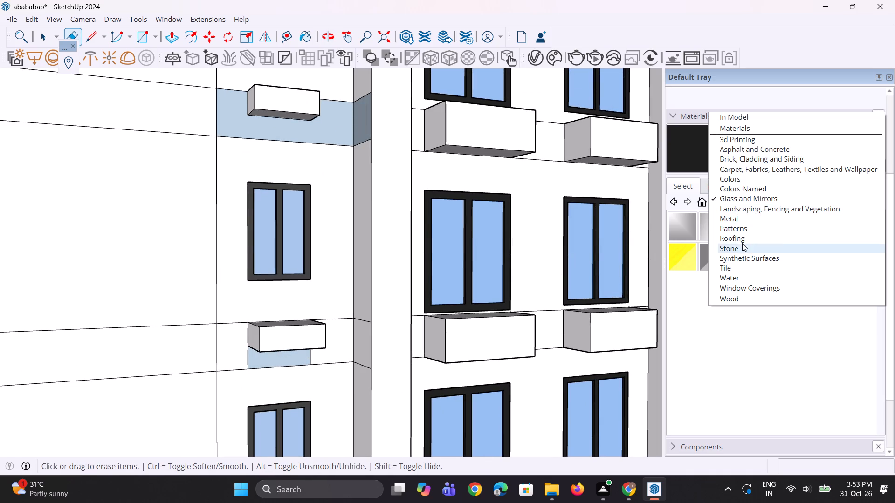
pyautogui.click(750, 183)
pyautogui.scroll(-8, 720, 268)
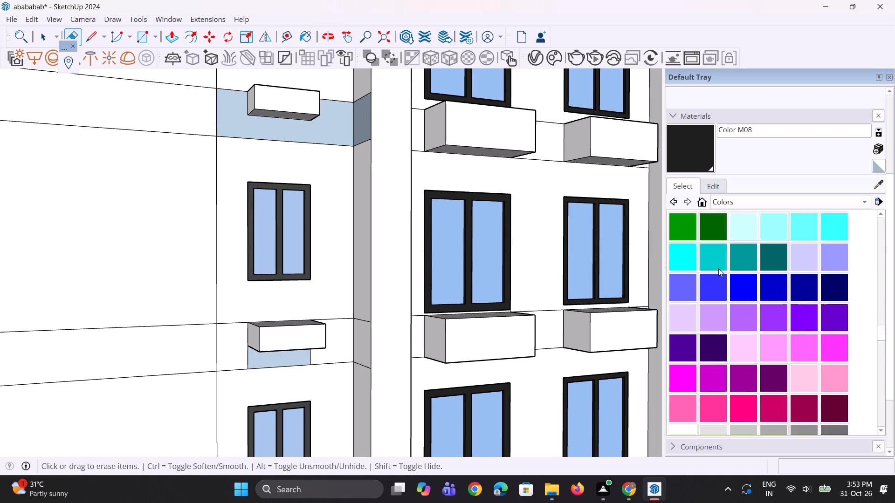
pyautogui.scroll(-11, 718, 268)
pyautogui.scroll(4, 710, 292)
pyautogui.click(688, 317)
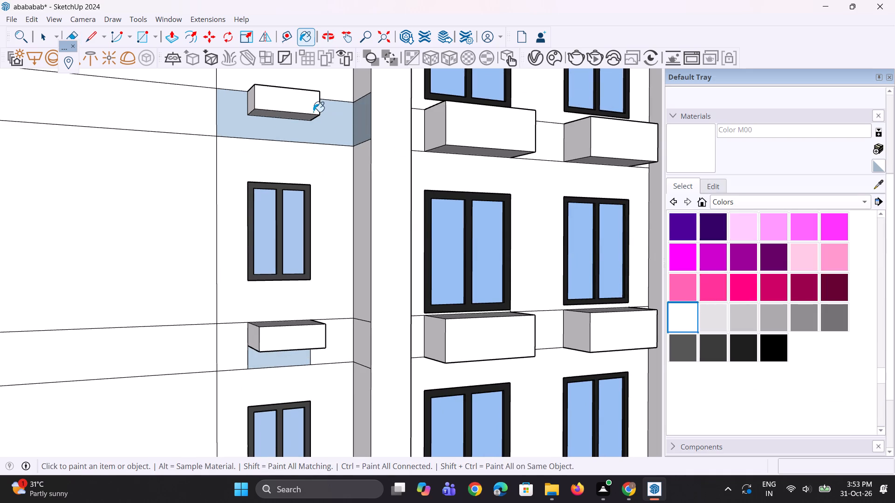
pyautogui.click(324, 129)
pyautogui.scroll(3, 344, 123)
pyautogui.click(355, 126)
pyautogui.click(365, 131)
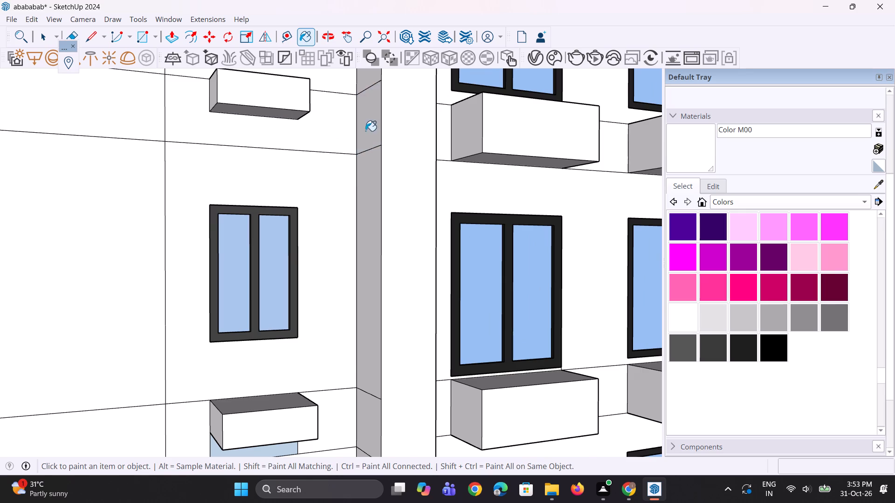
# Paint the wall patches beneath the left outer column's second- and first-band boxes with Color M00.
pyautogui.scroll(-6, 362, 122)
pyautogui.scroll(3, 327, 278)
pyautogui.click(320, 310)
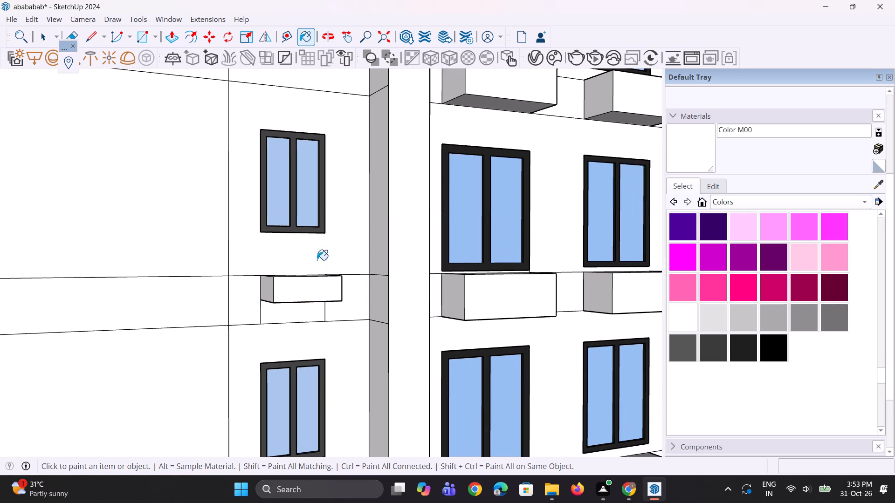
pyautogui.scroll(-11, 306, 204)
pyautogui.scroll(5, 283, 390)
pyautogui.scroll(4, 311, 291)
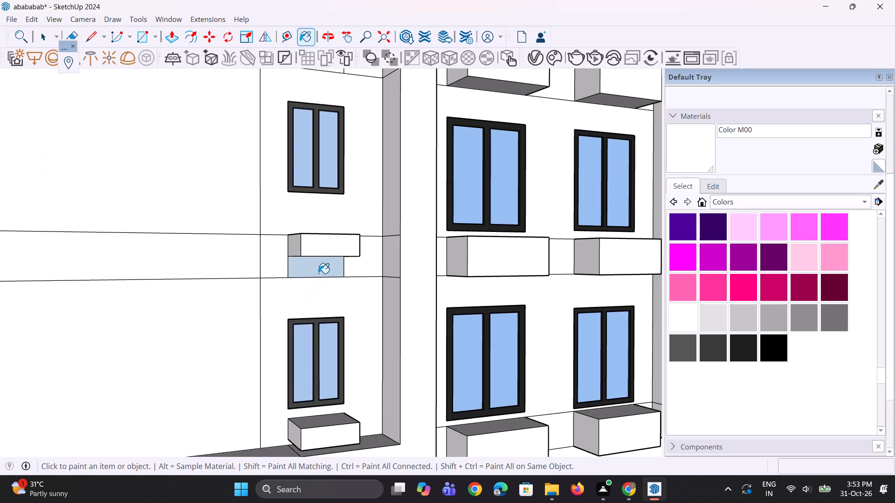
pyautogui.click(319, 273)
# Erase the two vertical edges beneath the left outer column's first-band box.
pyautogui.scroll(-6, 302, 245)
pyautogui.scroll(8, 337, 439)
pyautogui.moveTo(306, 350); pyautogui.dragTo(329, 401, button='middle')
pyautogui.scroll(-6, 331, 401)
pyautogui.scroll(10, 325, 227)
pyautogui.press('e')
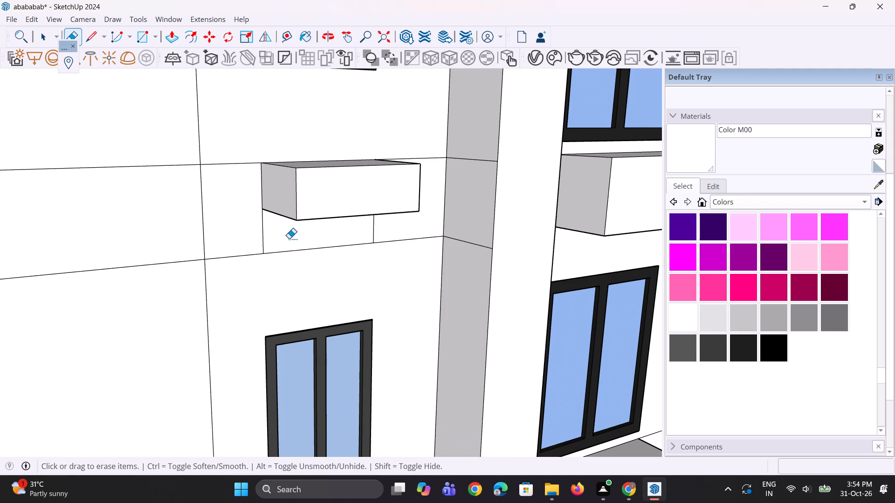
pyautogui.moveTo(281, 238); pyautogui.dragTo(261, 239)
pyautogui.moveTo(352, 236); pyautogui.dragTo(384, 234)
pyautogui.scroll(-2, 387, 288)
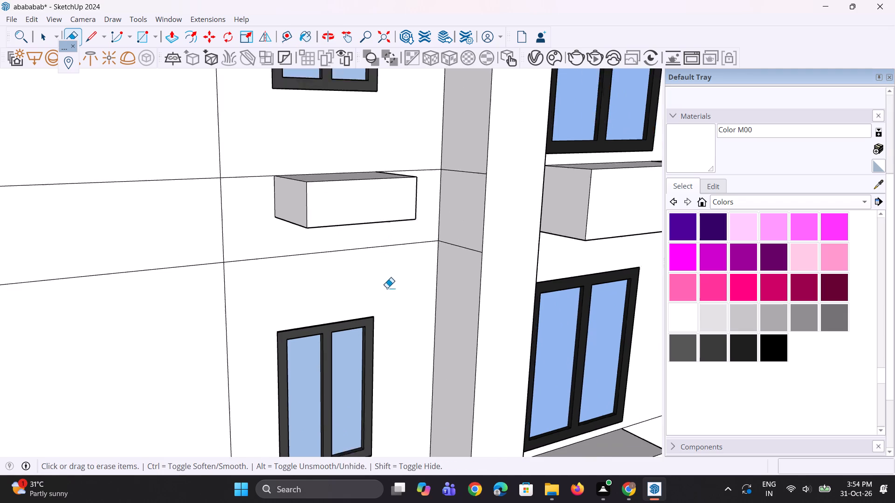
# Erase the two vertical edges beneath the left outer column's second-band box.
pyautogui.scroll(-8, 387, 288)
pyautogui.scroll(9, 350, 99)
pyautogui.click(332, 91)
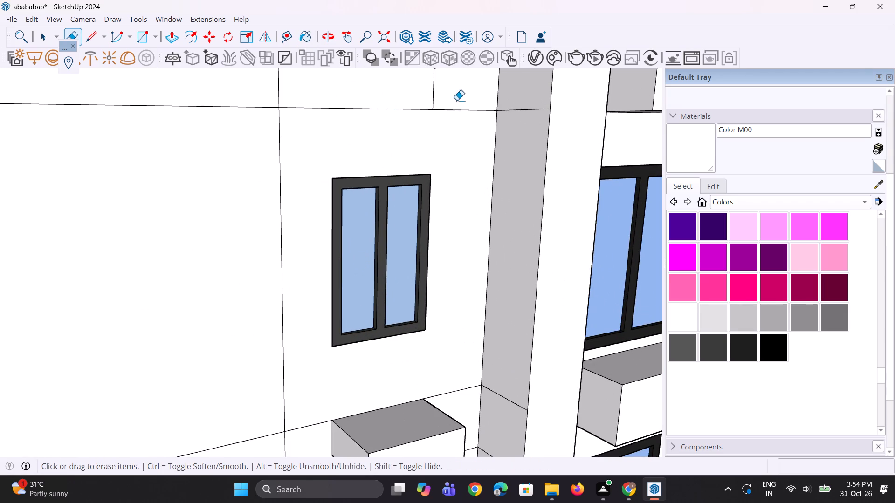
pyautogui.moveTo(454, 99); pyautogui.dragTo(425, 104)
pyautogui.scroll(-16, 423, 315)
pyautogui.scroll(3, 396, 144)
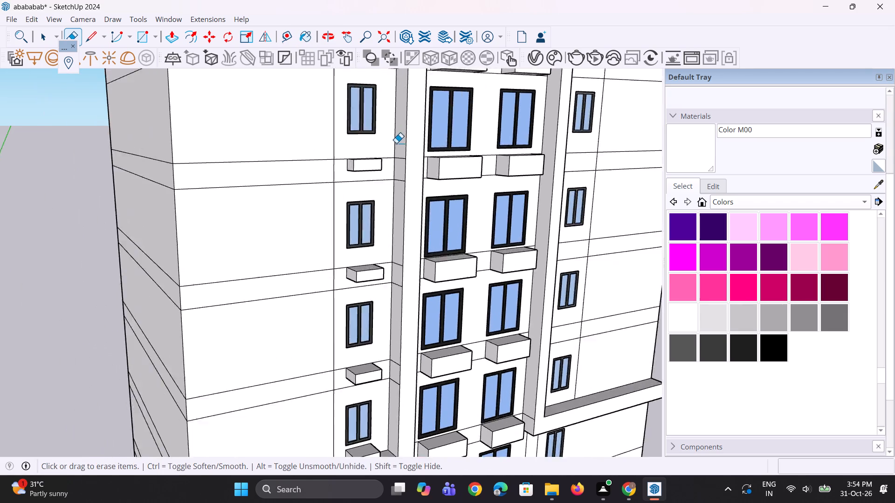
# Paint the remaining outlined wall patch directly beneath the left outer column's box with Color M00.
pyautogui.scroll(2, 396, 143)
pyautogui.scroll(-8, 371, 211)
pyautogui.scroll(5, 375, 98)
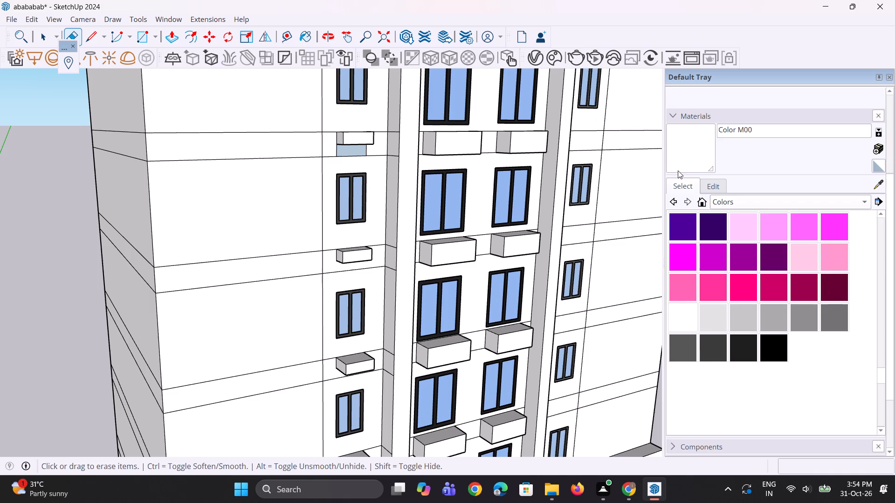
pyautogui.moveTo(685, 163); pyautogui.dragTo(681, 163)
pyautogui.scroll(5, 496, 171)
pyautogui.scroll(3, 330, 150)
pyautogui.click(228, 126)
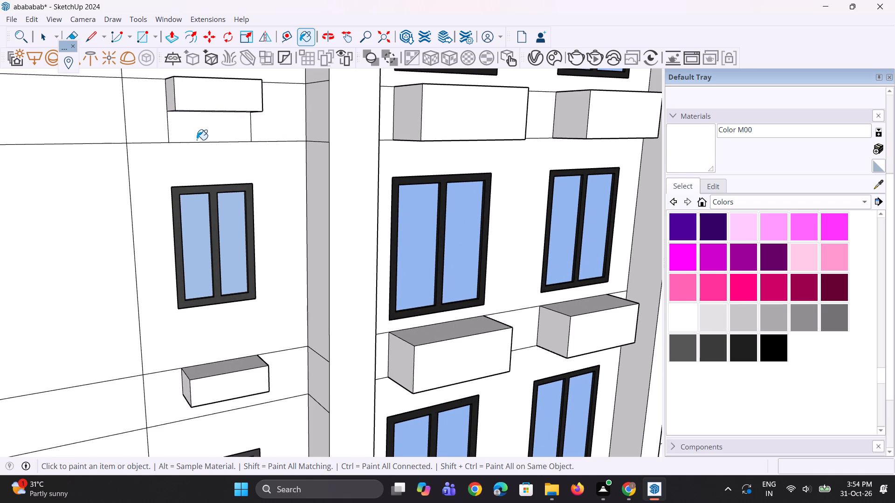
# Erase the two vertical edges bounding the freshly painted wall patch beneath the left outer column's box.
pyautogui.press('e')
pyautogui.moveTo(174, 129); pyautogui.dragTo(166, 129)
pyautogui.moveTo(240, 124); pyautogui.dragTo(251, 129)
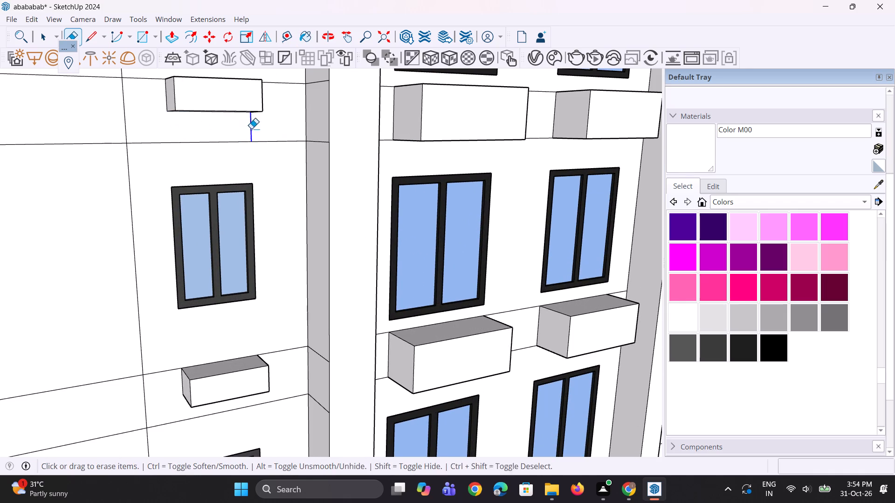
pyautogui.moveTo(251, 129); pyautogui.dragTo(253, 130)
# Push/Pull the left end face of the left outer column's box above the upper ledge outward by about 8 7/16".
pyautogui.scroll(-17, 270, 224)
pyautogui.scroll(7, 266, 133)
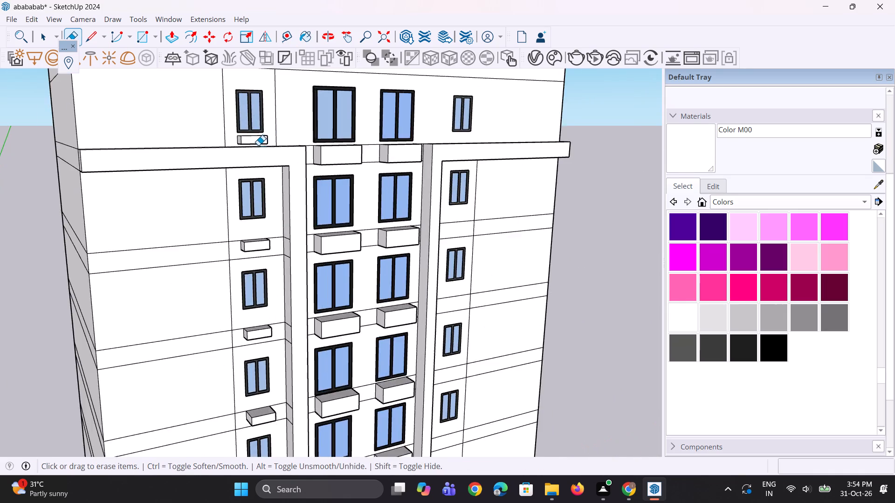
pyautogui.scroll(9, 258, 145)
pyautogui.moveTo(257, 147); pyautogui.dragTo(293, 153, button='middle')
pyautogui.scroll(-10, 293, 152)
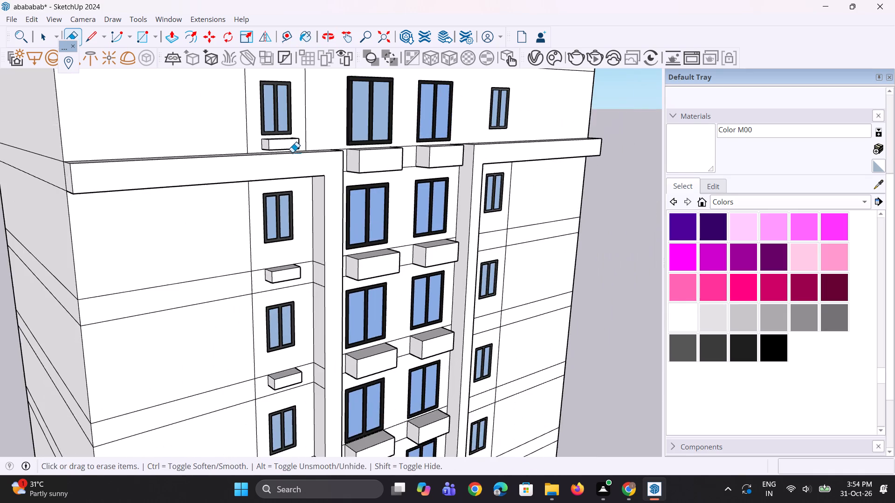
pyautogui.moveTo(292, 152); pyautogui.dragTo(265, 201, button='middle')
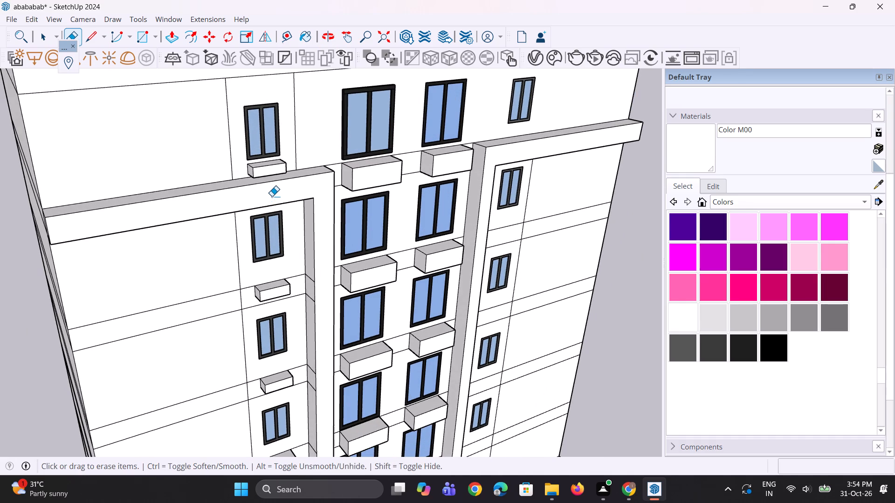
pyautogui.scroll(3, 253, 200)
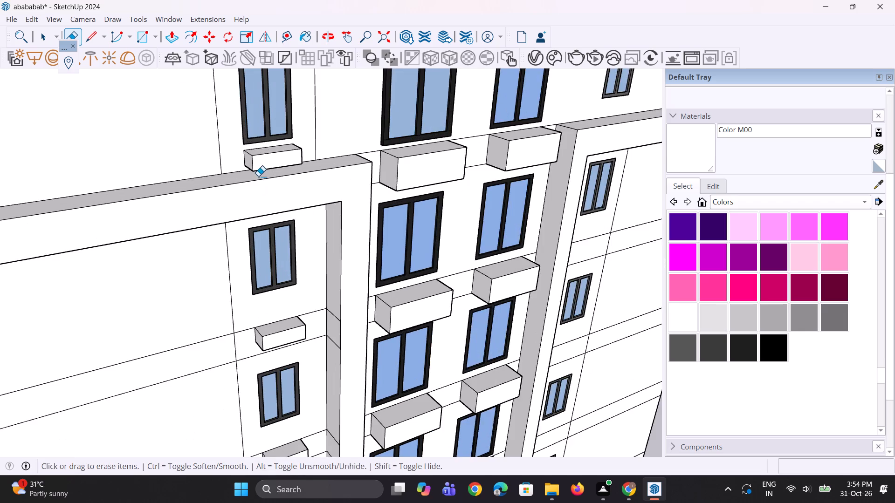
pyautogui.scroll(5, 258, 176)
pyautogui.moveTo(258, 166); pyautogui.dragTo(252, 197, button='middle')
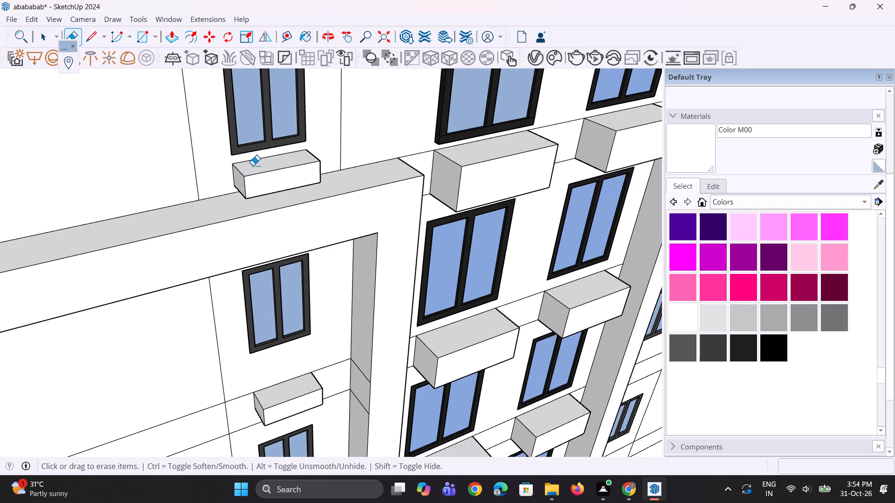
pyautogui.scroll(3, 253, 165)
pyautogui.press('p')
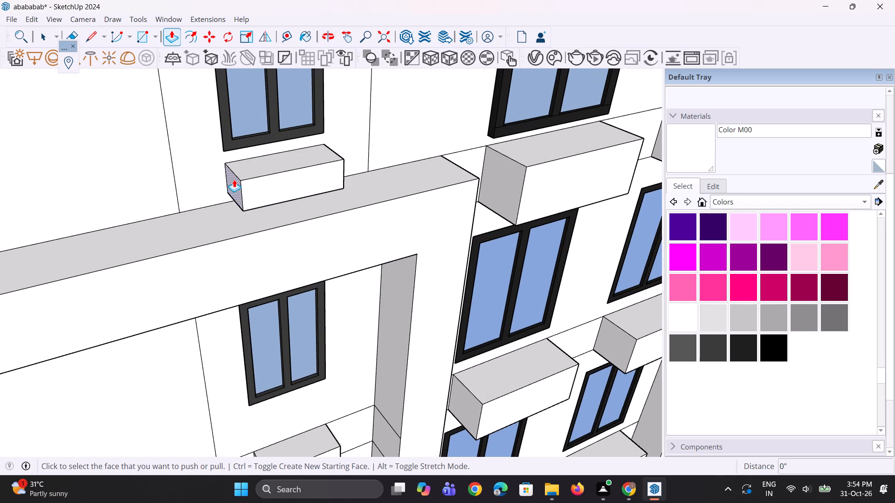
pyautogui.click(234, 179)
pyautogui.click(218, 177)
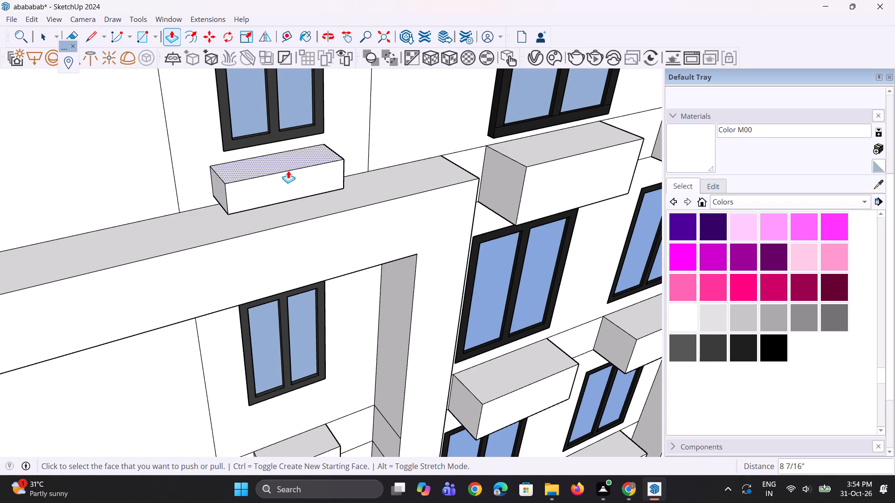
# Repeat the same outward Push/Pull on the left ends of the first three boxes below the upper ledge in the left outer column.
pyautogui.scroll(-9, 286, 117)
pyautogui.scroll(6, 282, 314)
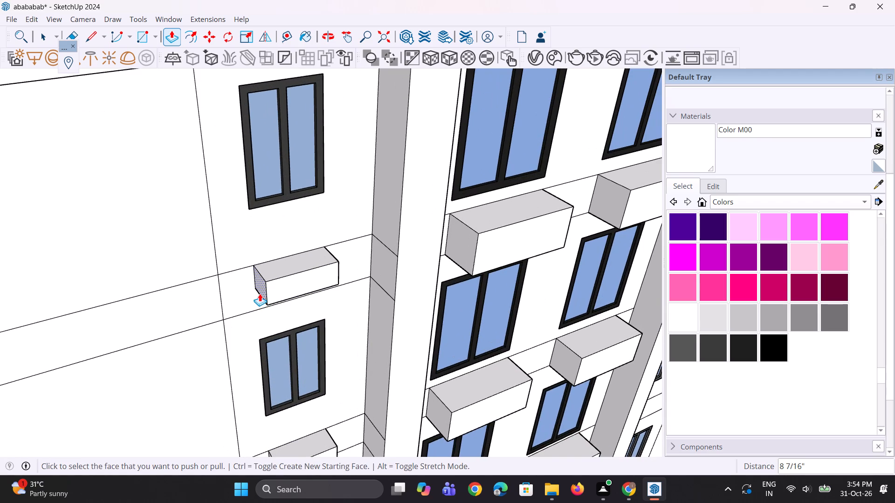
pyautogui.doubleClick(260, 293)
pyautogui.scroll(-10, 278, 241)
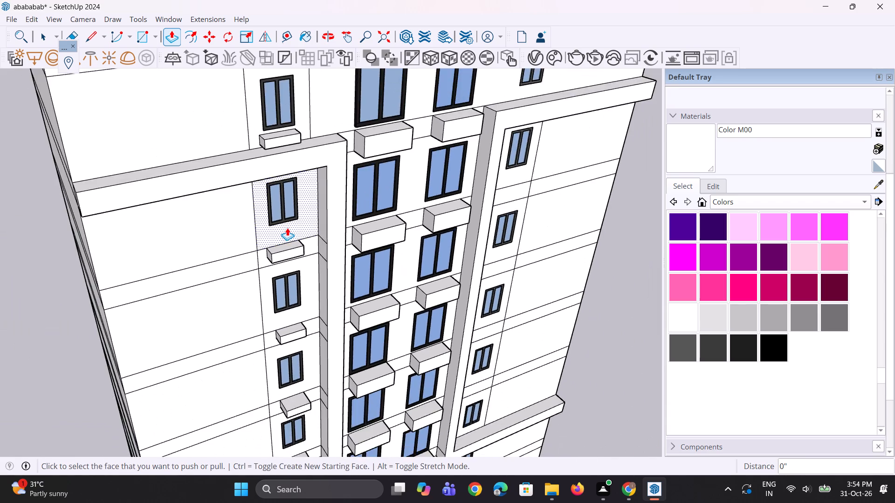
pyautogui.scroll(-4, 287, 228)
pyautogui.scroll(4, 288, 246)
pyautogui.scroll(9, 264, 356)
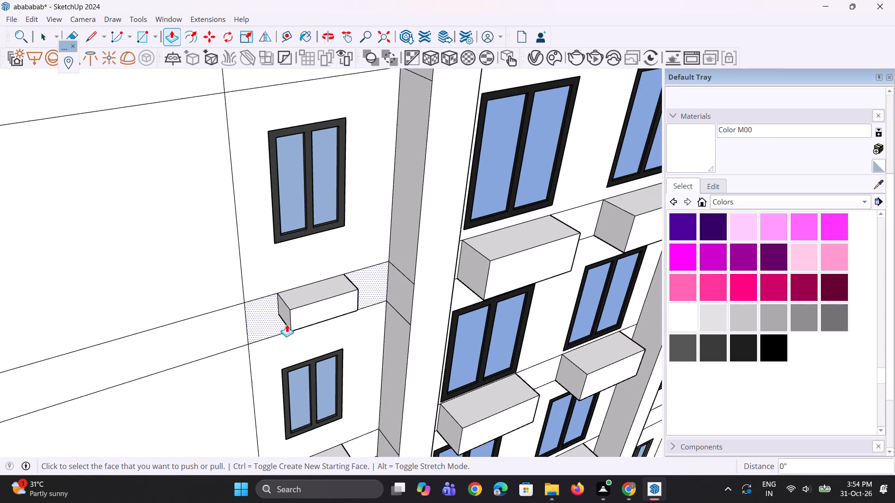
pyautogui.doubleClick(287, 319)
pyautogui.scroll(-6, 290, 208)
pyautogui.scroll(5, 309, 442)
pyautogui.scroll(3, 295, 366)
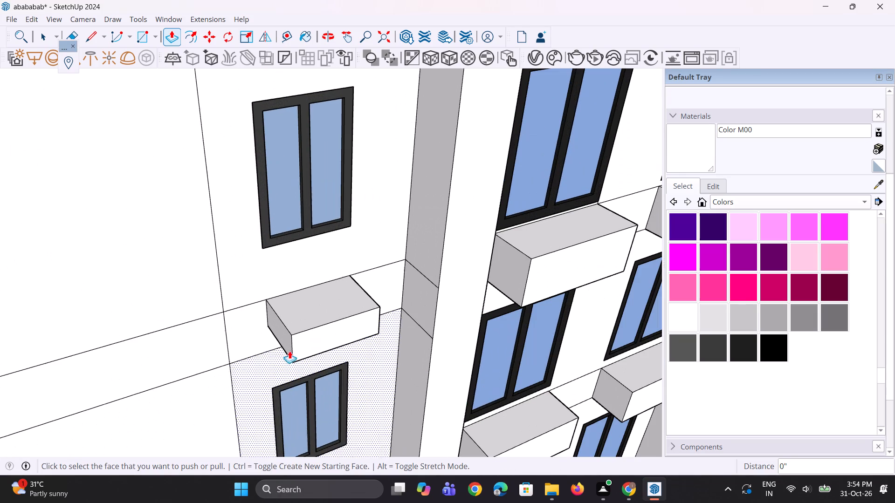
pyautogui.doubleClick(285, 342)
# Repeat the same left-end Push/Pull on the left outer column's fourth and fifth boxes below the upper ledge.
pyautogui.scroll(-17, 321, 345)
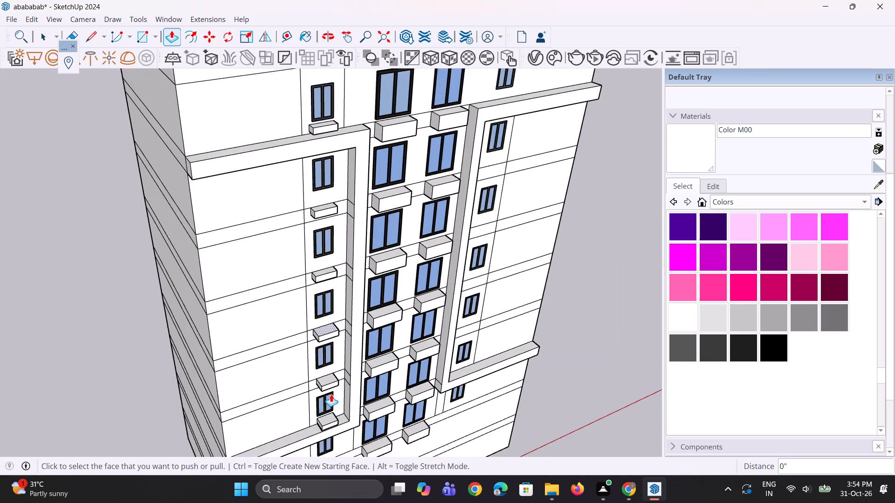
pyautogui.scroll(5, 321, 432)
pyautogui.scroll(8, 321, 378)
pyautogui.doubleClick(318, 337)
pyautogui.scroll(-3, 318, 311)
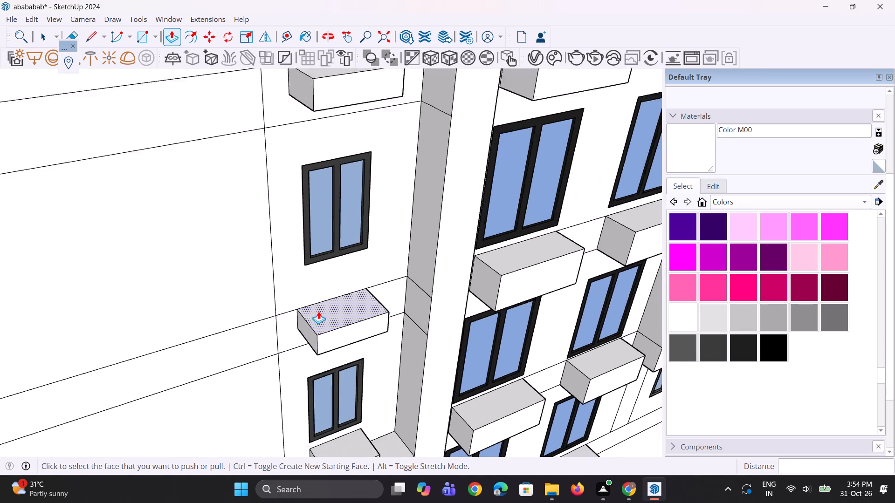
pyautogui.scroll(-5, 318, 311)
pyautogui.scroll(4, 308, 426)
pyautogui.scroll(3, 328, 389)
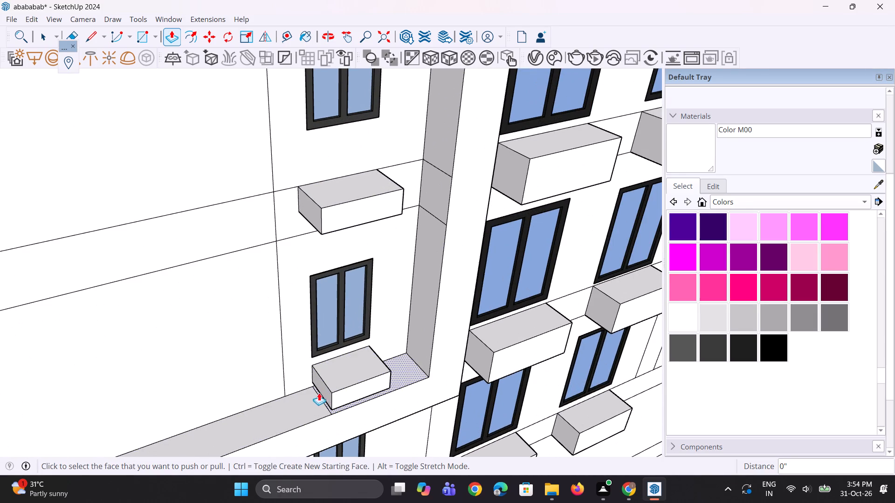
pyautogui.doubleClick(323, 391)
# Extend the right ends of the fifth, fourth and third boxes below the upper ledge by the same Push/Pull distance.
pyautogui.moveTo(346, 385); pyautogui.dragTo(83, 340, button='middle')
pyautogui.scroll(2, 349, 414)
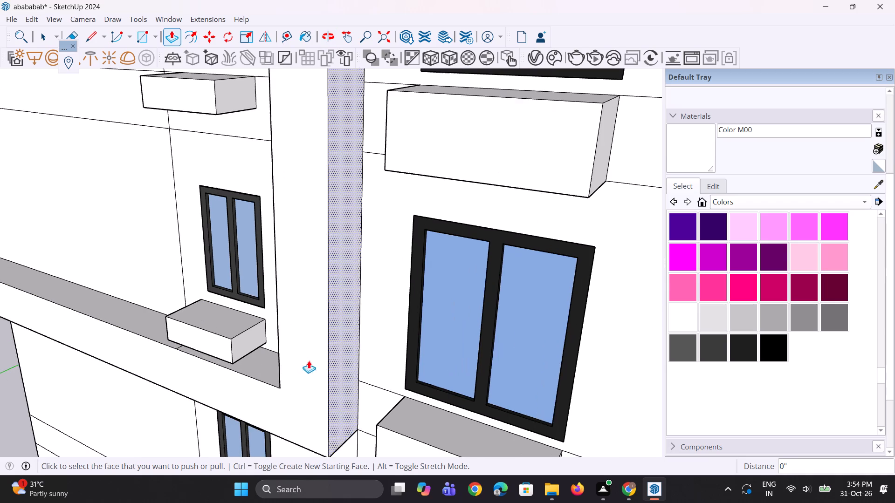
pyautogui.scroll(3, 276, 348)
pyautogui.doubleClick(245, 345)
pyautogui.moveTo(247, 343); pyautogui.dragTo(422, 391, button='middle')
pyautogui.scroll(1, 415, 391)
pyautogui.scroll(-3, 427, 393)
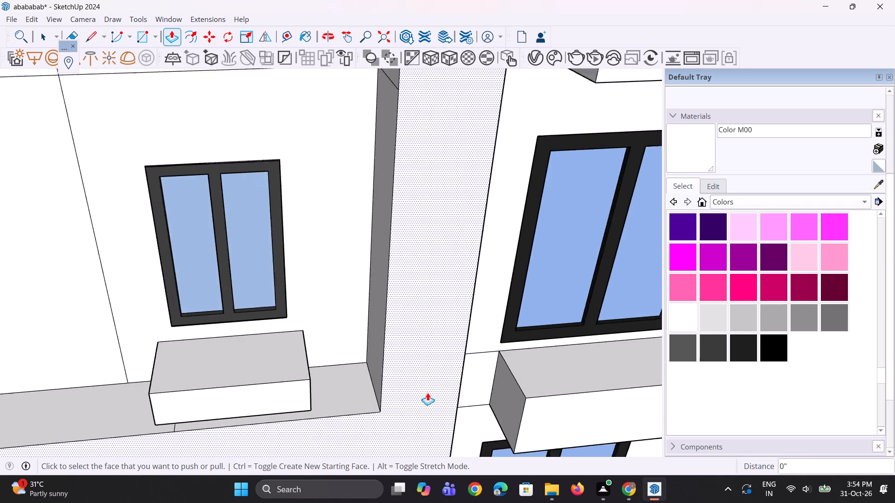
pyautogui.scroll(-3, 427, 393)
pyautogui.moveTo(341, 218); pyautogui.dragTo(228, 240, button='middle')
pyautogui.scroll(3, 305, 188)
pyautogui.doubleClick(307, 186)
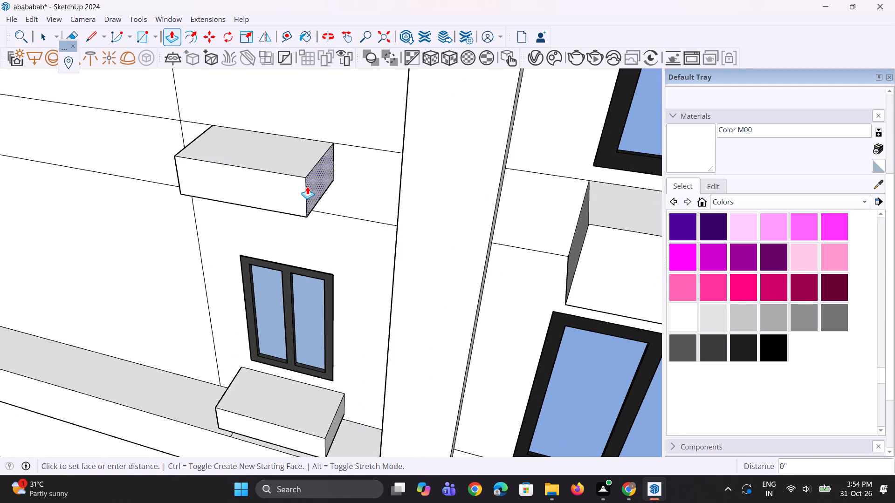
pyautogui.scroll(-11, 327, 276)
pyautogui.scroll(7, 331, 150)
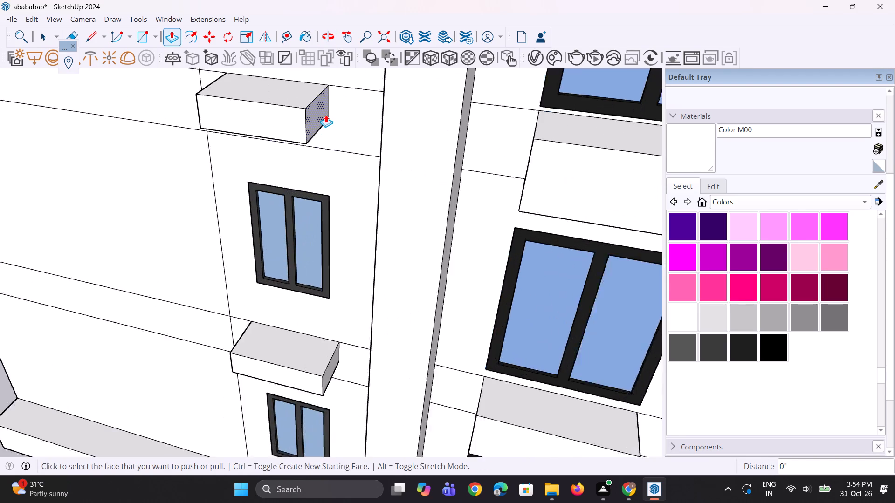
pyautogui.scroll(3, 326, 115)
pyautogui.doubleClick(325, 115)
# Extend the right ends of the second and first boxes below the upper ledge and the box above it by the same distance.
pyautogui.scroll(-17, 296, 281)
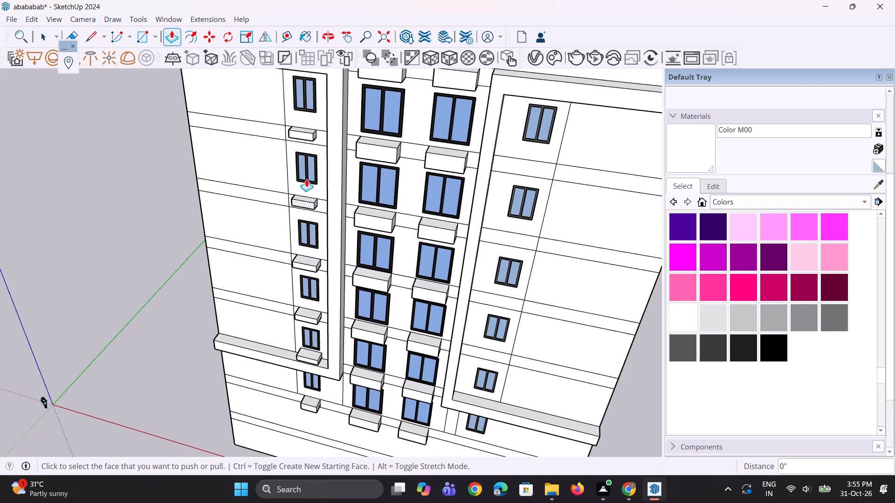
pyautogui.scroll(5, 304, 171)
pyautogui.scroll(10, 326, 215)
pyautogui.doubleClick(324, 223)
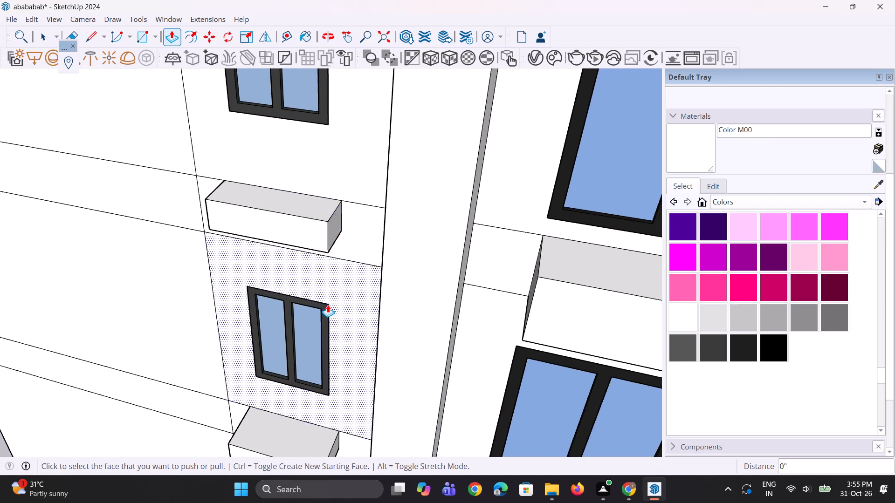
pyautogui.scroll(-11, 328, 307)
pyautogui.scroll(5, 360, 157)
pyautogui.scroll(4, 309, 181)
pyautogui.doubleClick(309, 181)
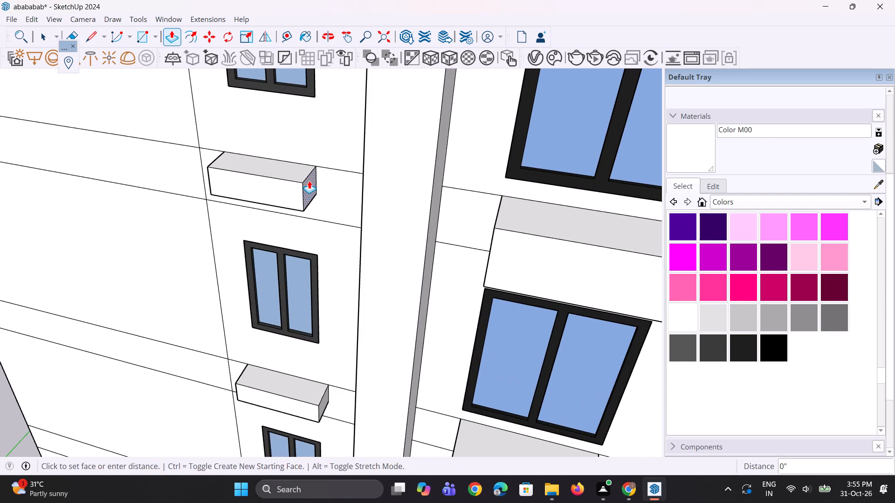
pyautogui.scroll(-6, 310, 225)
pyautogui.moveTo(310, 223); pyautogui.dragTo(489, 238, button='middle')
pyautogui.scroll(-5, 470, 245)
pyautogui.moveTo(407, 212); pyautogui.dragTo(405, 181, button='middle')
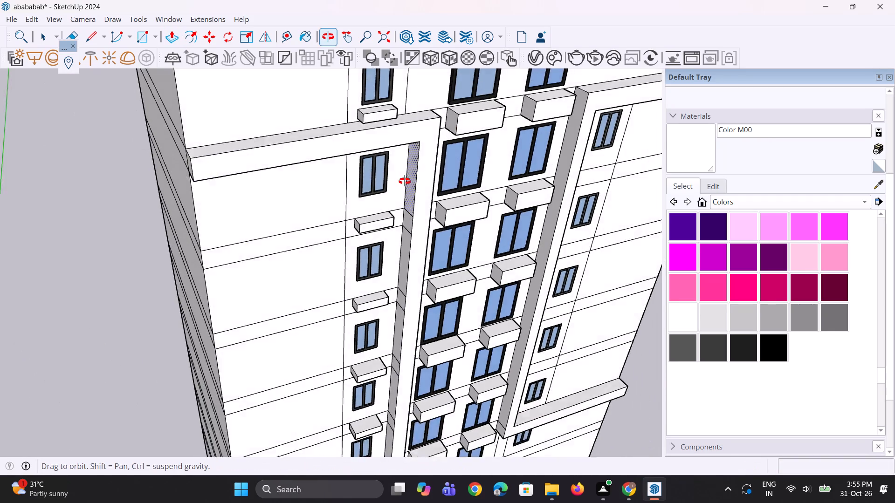
pyautogui.moveTo(405, 181); pyautogui.dragTo(231, 228, button='middle')
pyautogui.scroll(8, 316, 143)
pyautogui.doubleClick(299, 143)
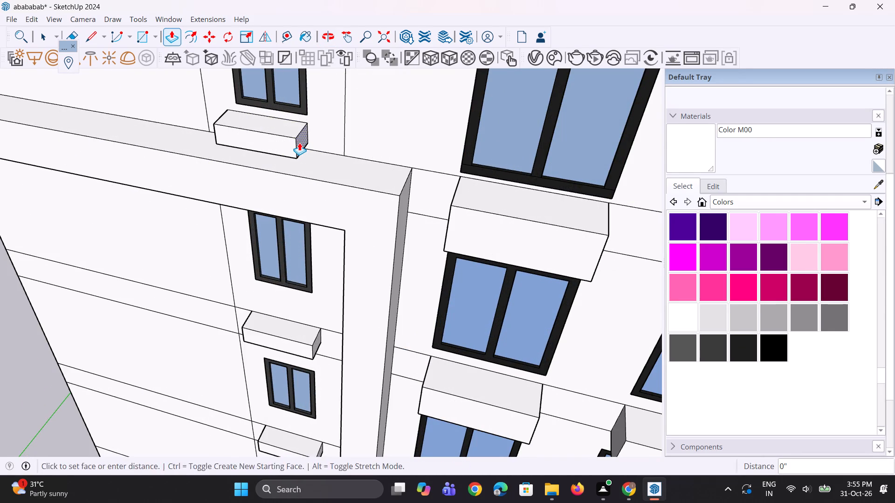
# Push/Pull the front face of the left outer column's box above the upper ledge outward to deepen the box.
pyautogui.moveTo(297, 159); pyautogui.dragTo(373, 156, button='middle')
pyautogui.scroll(1, 374, 157)
pyautogui.scroll(-5, 375, 158)
pyautogui.moveTo(312, 156); pyautogui.dragTo(477, 159, button='middle')
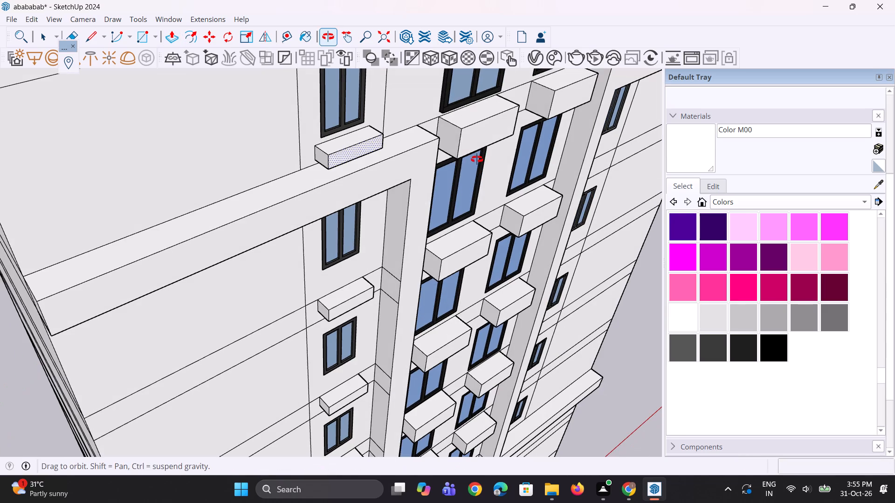
pyautogui.moveTo(477, 159); pyautogui.dragTo(476, 159, button='middle')
pyautogui.scroll(3, 411, 177)
pyautogui.scroll(-5, 345, 267)
pyautogui.moveTo(272, 259); pyautogui.dragTo(272, 258, button='middle')
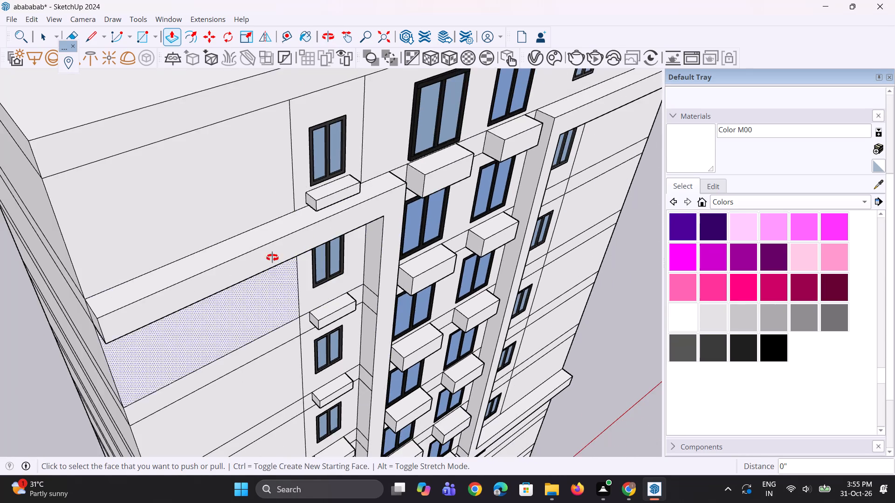
pyautogui.moveTo(272, 258); pyautogui.dragTo(297, 193, button='middle')
pyautogui.scroll(4, 327, 132)
pyautogui.moveTo(347, 163); pyautogui.dragTo(303, 265, button='middle')
pyautogui.scroll(3, 307, 257)
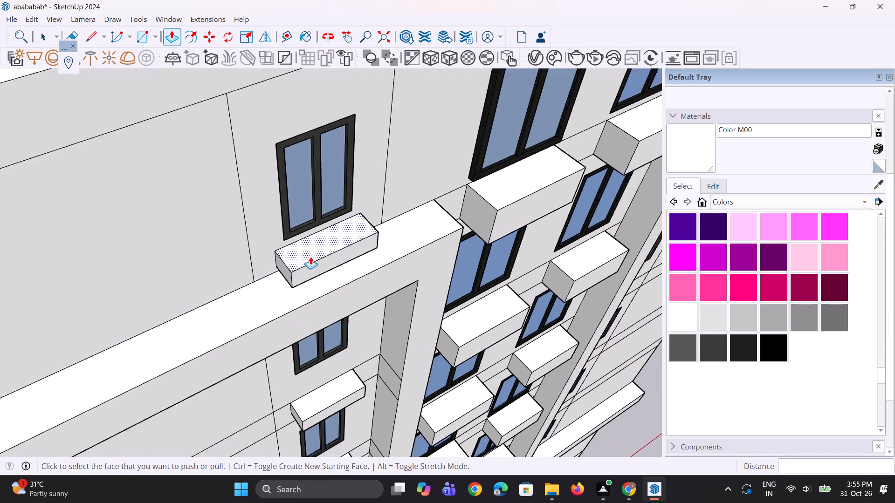
pyautogui.scroll(3, 330, 268)
pyautogui.click(330, 267)
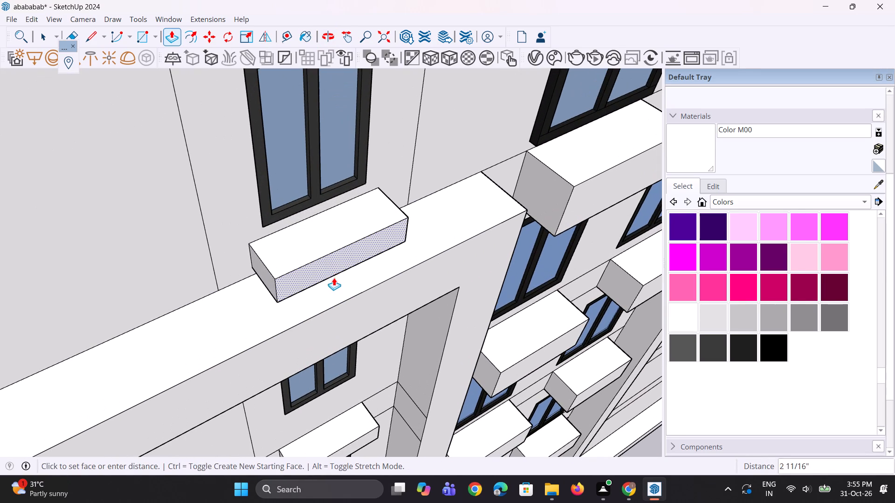
pyautogui.click(262, 337)
# Repeat the same Push/Pull on the front faces of the left outer column's first and second boxes below the upper ledge.
pyautogui.moveTo(315, 313); pyautogui.dragTo(326, 177, button='middle')
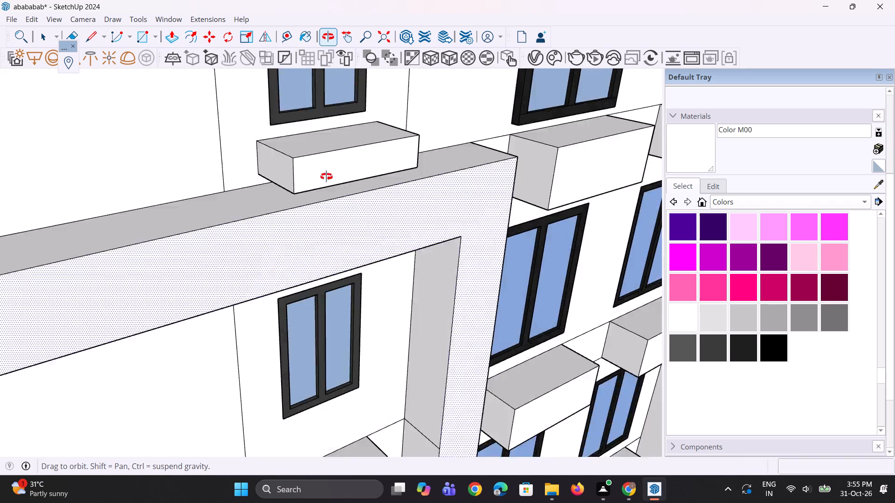
pyautogui.moveTo(326, 177); pyautogui.dragTo(326, 160, button='middle')
pyautogui.scroll(-6, 326, 148)
pyautogui.scroll(4, 346, 346)
pyautogui.doubleClick(343, 368)
pyautogui.scroll(-12, 351, 244)
pyautogui.scroll(4, 352, 367)
pyautogui.doubleClick(350, 361)
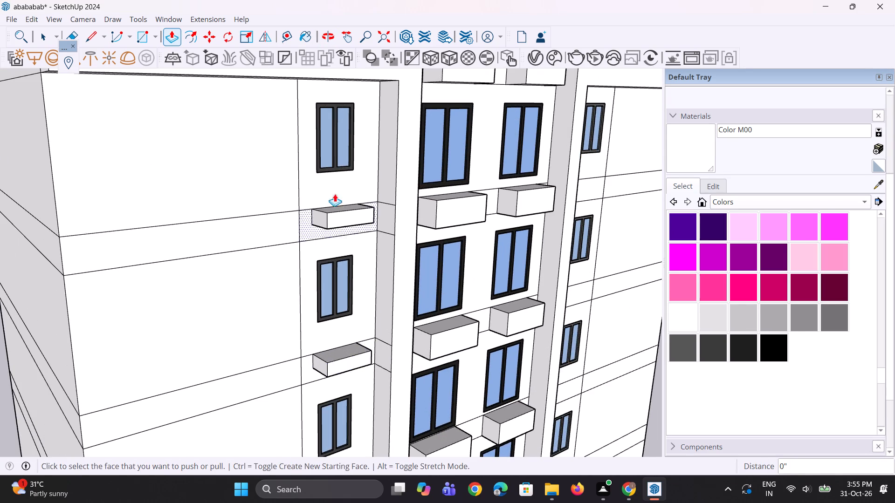
# Deepen the left outer column's third, fourth and fifth boxes below the upper ledge by the same Push/Pull distance.
pyautogui.scroll(-10, 334, 193)
pyautogui.scroll(4, 307, 397)
pyautogui.scroll(7, 396, 255)
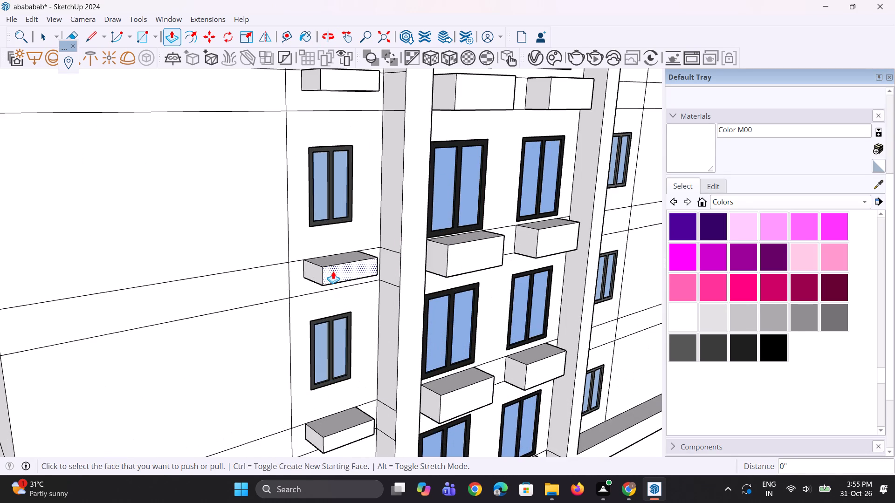
pyautogui.doubleClick(333, 271)
pyautogui.scroll(-6, 337, 211)
pyautogui.scroll(5, 334, 381)
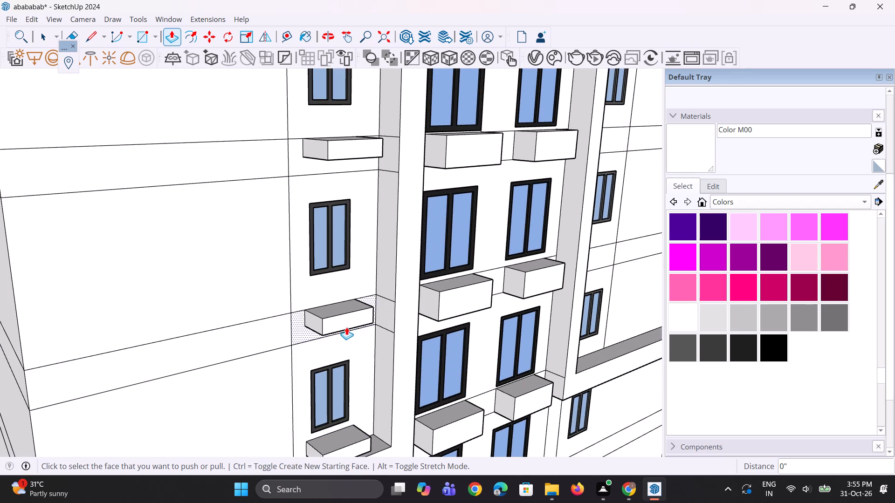
pyautogui.doubleClick(346, 326)
pyautogui.scroll(-5, 337, 295)
pyautogui.scroll(3, 347, 401)
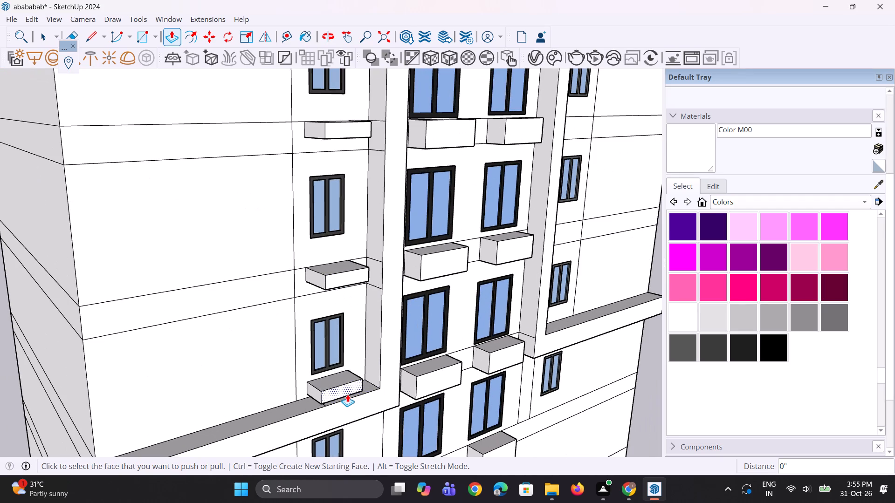
pyautogui.doubleClick(347, 394)
# Push/Pull both ends of the left outer column's box below the lower ledge outward 8 7/16" to align with the box above.
pyautogui.scroll(-10, 325, 250)
pyautogui.scroll(7, 322, 372)
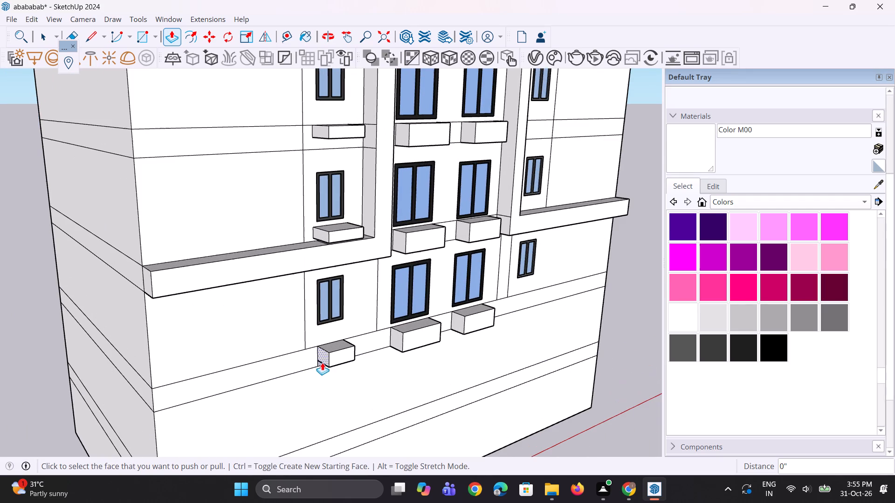
pyautogui.click(322, 354)
pyautogui.click(317, 238)
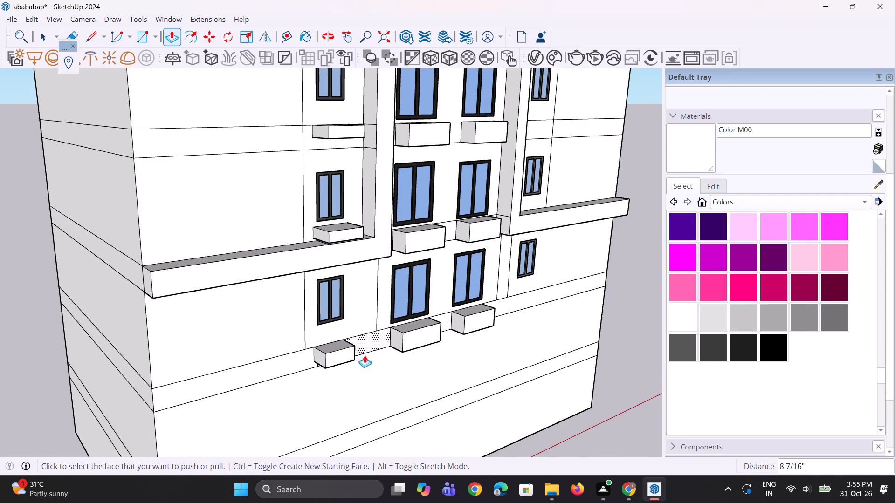
pyautogui.moveTo(365, 355); pyautogui.dragTo(208, 336, button='middle')
pyautogui.scroll(1, 301, 376)
pyautogui.moveTo(268, 373); pyautogui.dragTo(233, 365, button='middle')
pyautogui.scroll(3, 264, 333)
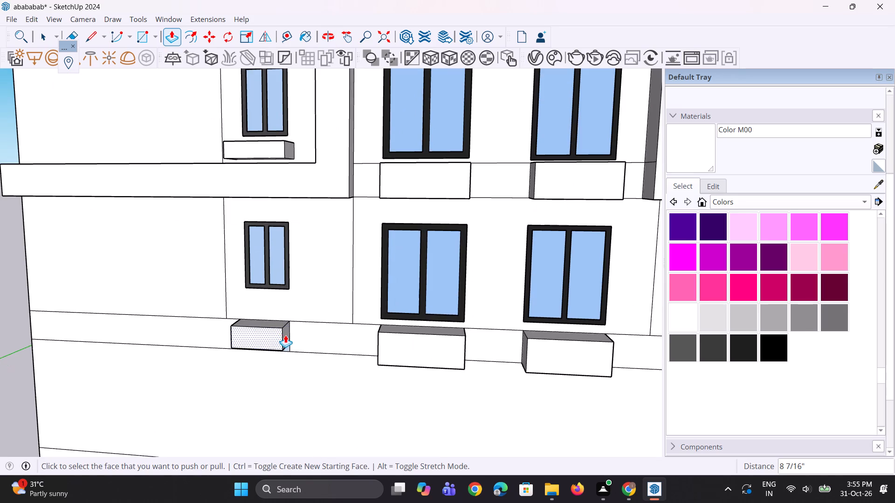
pyautogui.click(286, 336)
pyautogui.click(290, 146)
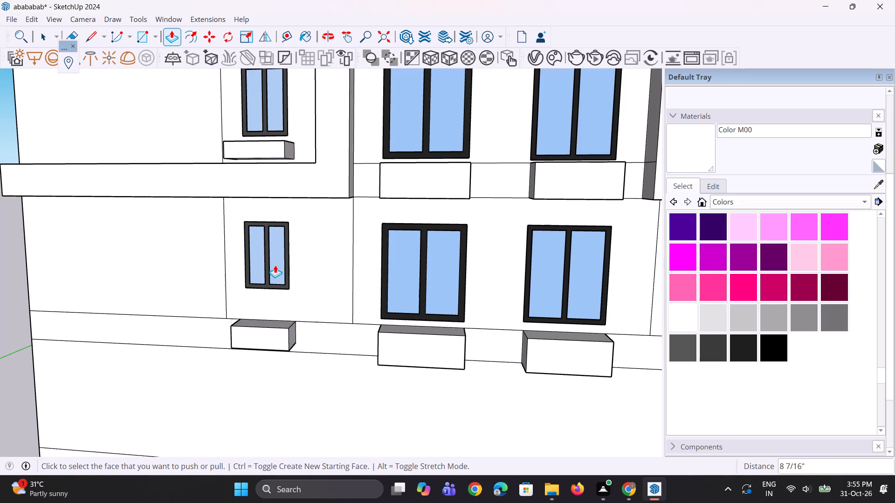
# Push/Pull the front face of the left outer column's lowest box outward to align with the front of the box above.
pyautogui.moveTo(276, 293); pyautogui.dragTo(352, 370, button='middle')
pyautogui.click(278, 350)
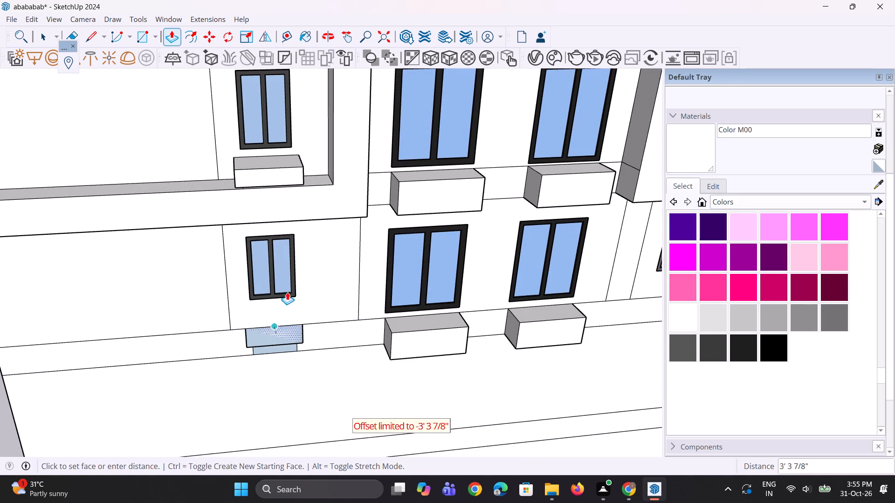
pyautogui.click(278, 178)
# Push/Pull the underside of the left outer column's lowest box upward 6 1/4".
pyautogui.moveTo(285, 382); pyautogui.dragTo(381, 401, button='middle')
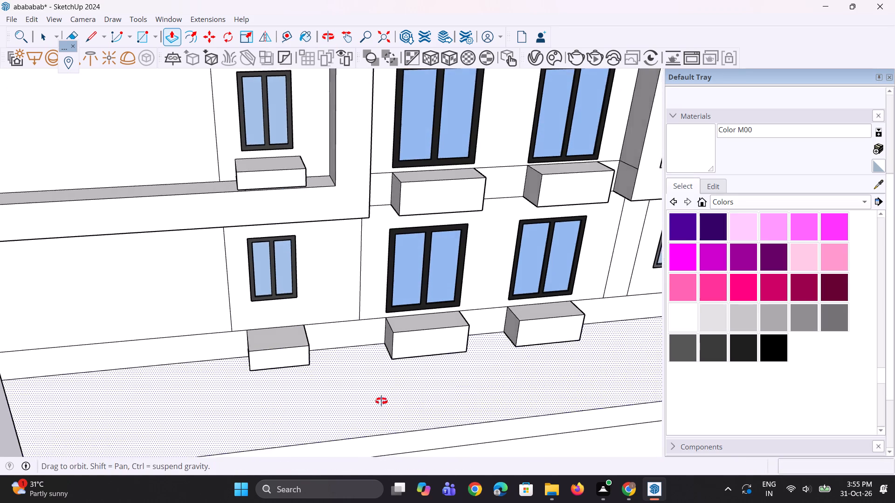
pyautogui.moveTo(381, 401); pyautogui.dragTo(394, 399, button='middle')
pyautogui.moveTo(335, 410); pyautogui.dragTo(373, 231, button='middle')
pyautogui.scroll(3, 339, 311)
pyautogui.doubleClick(334, 295)
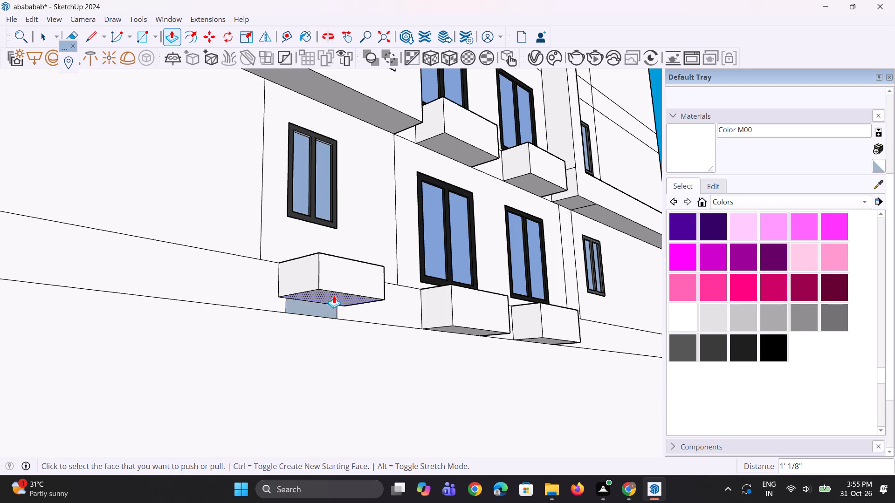
pyautogui.hotkey('ctrl', 'z')
pyautogui.keyDown('ctrl'); pyautogui.scroll(2, 333, 301); pyautogui.keyUp('ctrl')
pyautogui.click(332, 298)
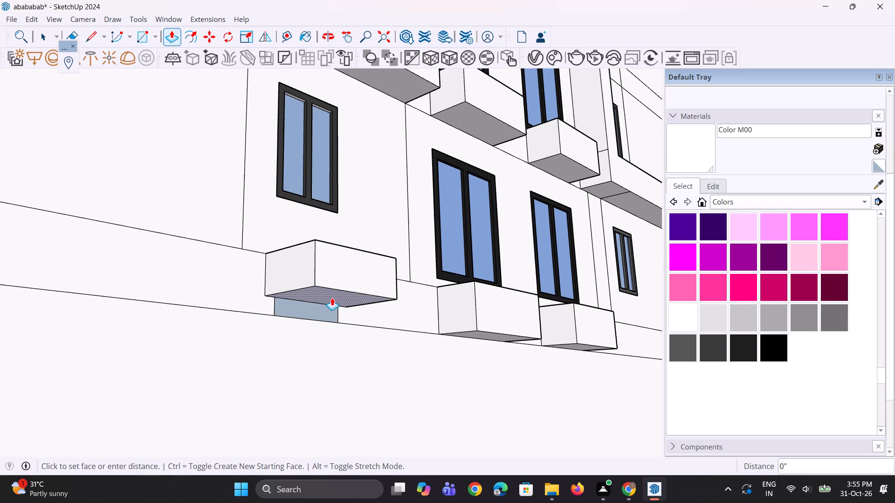
pyautogui.click(332, 289)
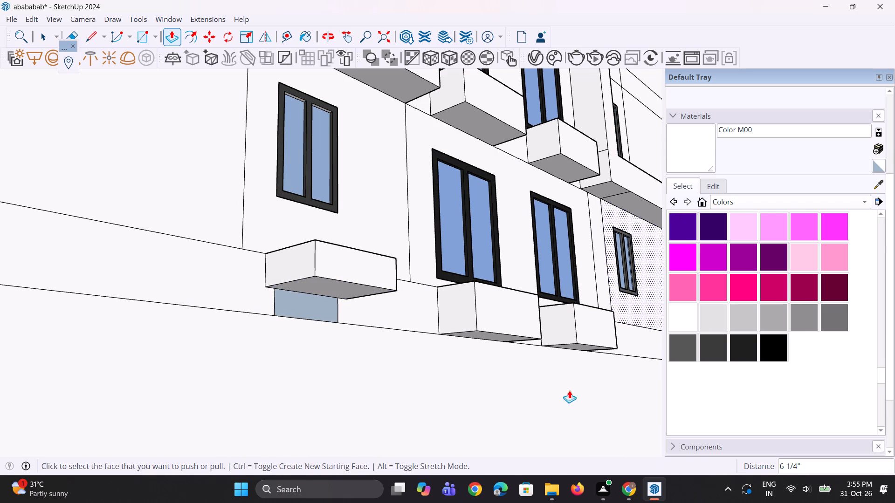
# Paint the exposed blue wall patch beneath the left outer column's lowest box with Color M00.
pyautogui.moveTo(687, 147); pyautogui.dragTo(681, 153)
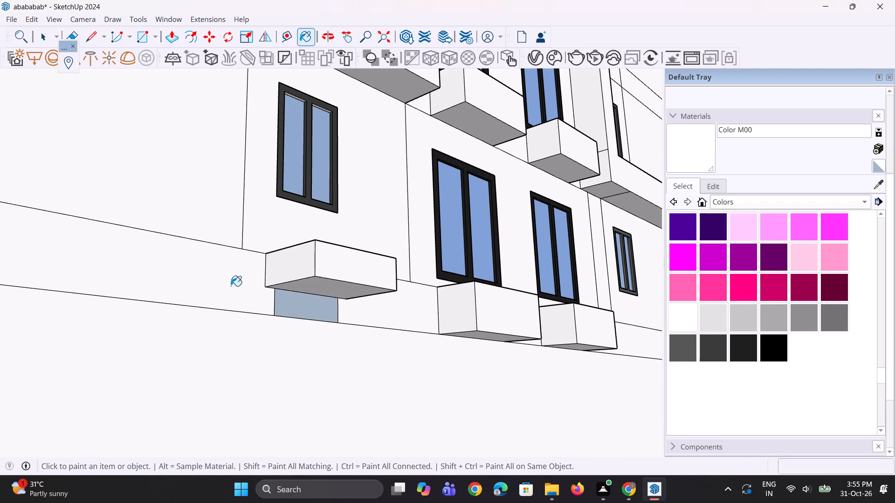
pyautogui.scroll(2, 281, 275)
pyautogui.click(315, 303)
# Erase the two short vertical edges on the wall beneath the left outer column's lowest box.
pyautogui.scroll(3, 289, 315)
pyautogui.press('e')
pyautogui.click(267, 321)
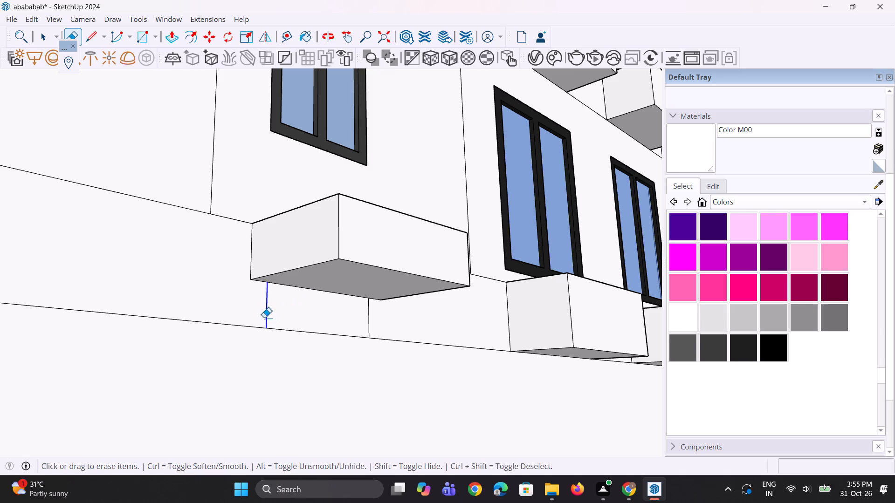
pyautogui.moveTo(379, 318); pyautogui.dragTo(359, 318)
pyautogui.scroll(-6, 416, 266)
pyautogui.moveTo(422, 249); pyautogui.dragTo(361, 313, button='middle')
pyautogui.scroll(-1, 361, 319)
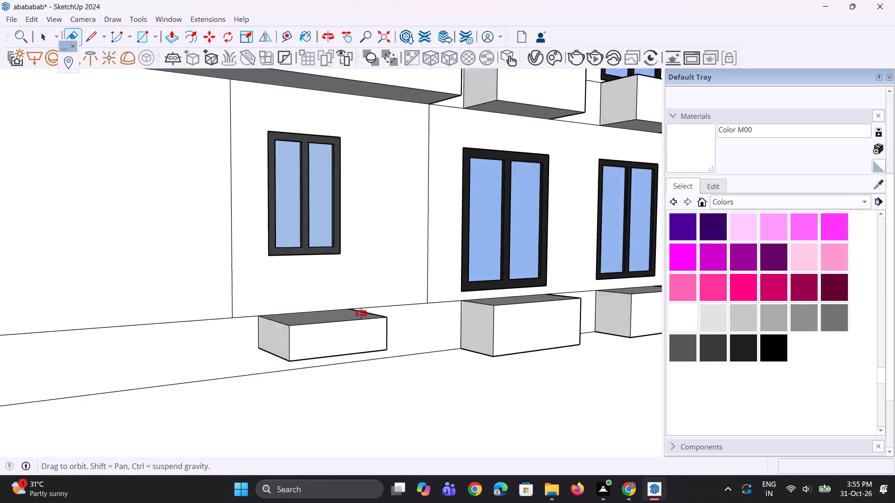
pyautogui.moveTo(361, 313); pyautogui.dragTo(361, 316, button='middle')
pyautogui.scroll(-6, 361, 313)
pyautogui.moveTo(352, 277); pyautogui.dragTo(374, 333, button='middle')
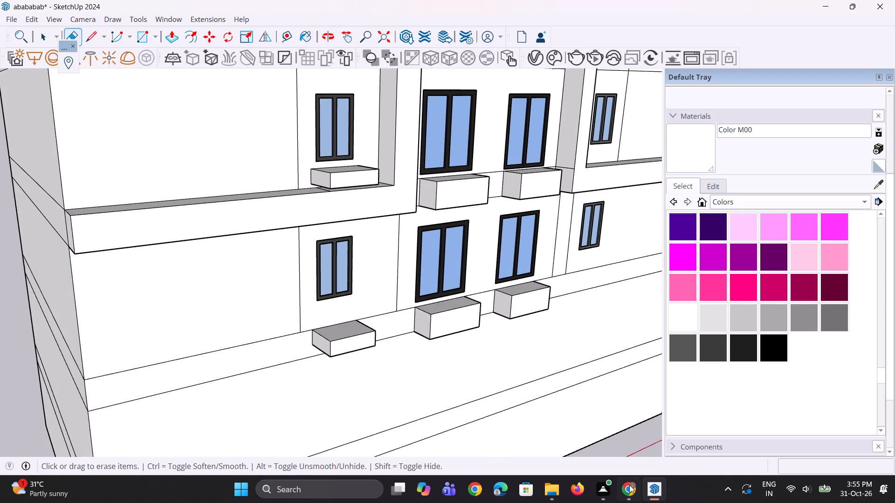
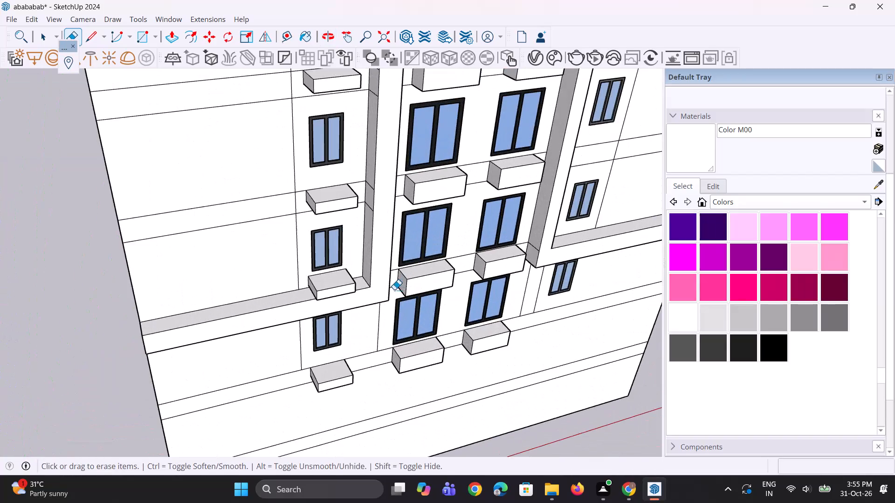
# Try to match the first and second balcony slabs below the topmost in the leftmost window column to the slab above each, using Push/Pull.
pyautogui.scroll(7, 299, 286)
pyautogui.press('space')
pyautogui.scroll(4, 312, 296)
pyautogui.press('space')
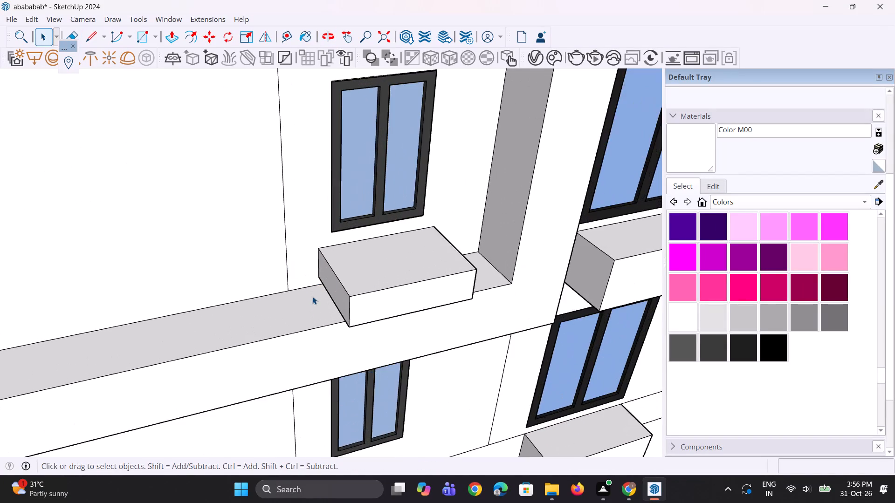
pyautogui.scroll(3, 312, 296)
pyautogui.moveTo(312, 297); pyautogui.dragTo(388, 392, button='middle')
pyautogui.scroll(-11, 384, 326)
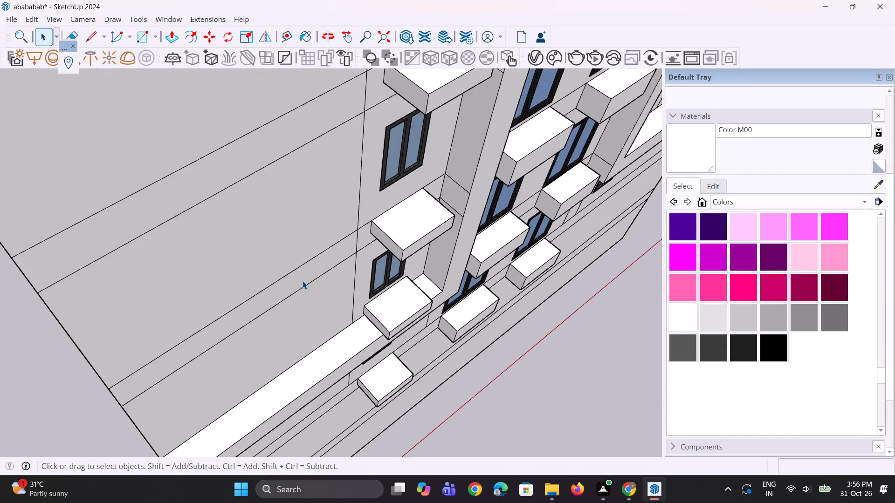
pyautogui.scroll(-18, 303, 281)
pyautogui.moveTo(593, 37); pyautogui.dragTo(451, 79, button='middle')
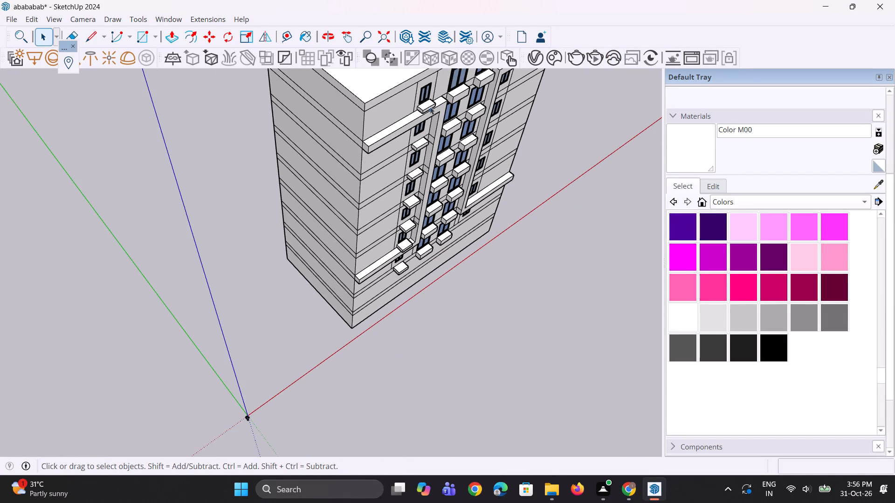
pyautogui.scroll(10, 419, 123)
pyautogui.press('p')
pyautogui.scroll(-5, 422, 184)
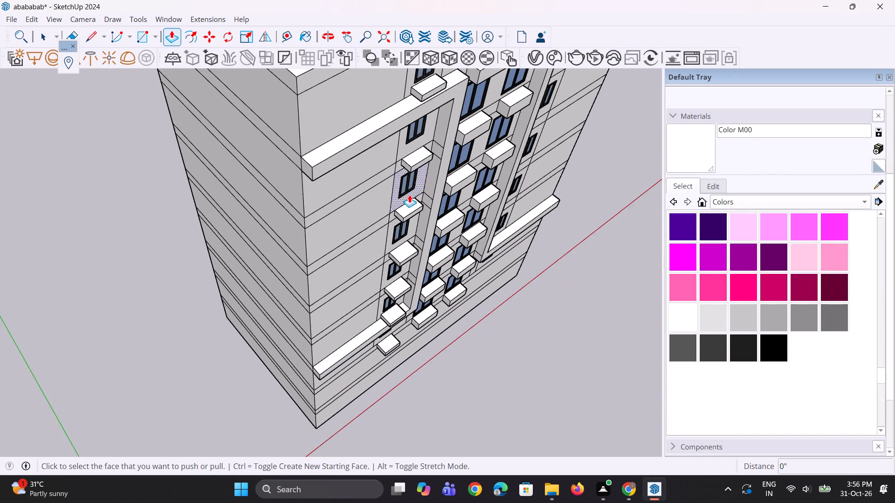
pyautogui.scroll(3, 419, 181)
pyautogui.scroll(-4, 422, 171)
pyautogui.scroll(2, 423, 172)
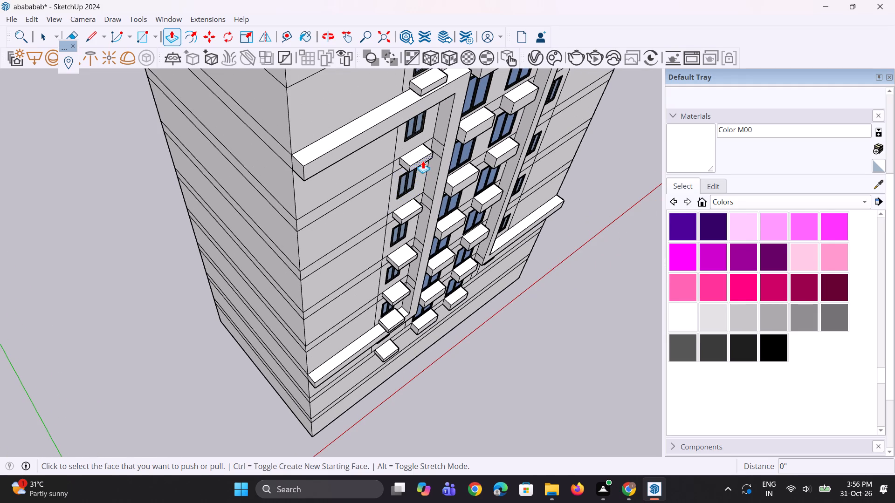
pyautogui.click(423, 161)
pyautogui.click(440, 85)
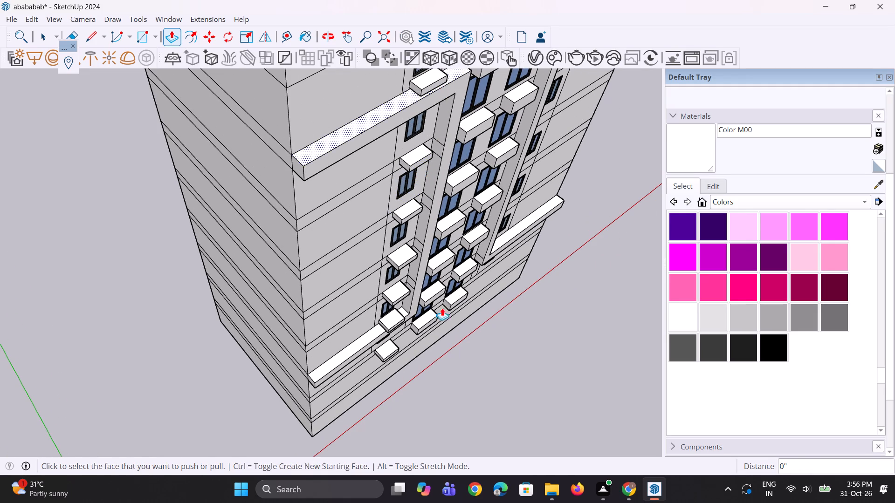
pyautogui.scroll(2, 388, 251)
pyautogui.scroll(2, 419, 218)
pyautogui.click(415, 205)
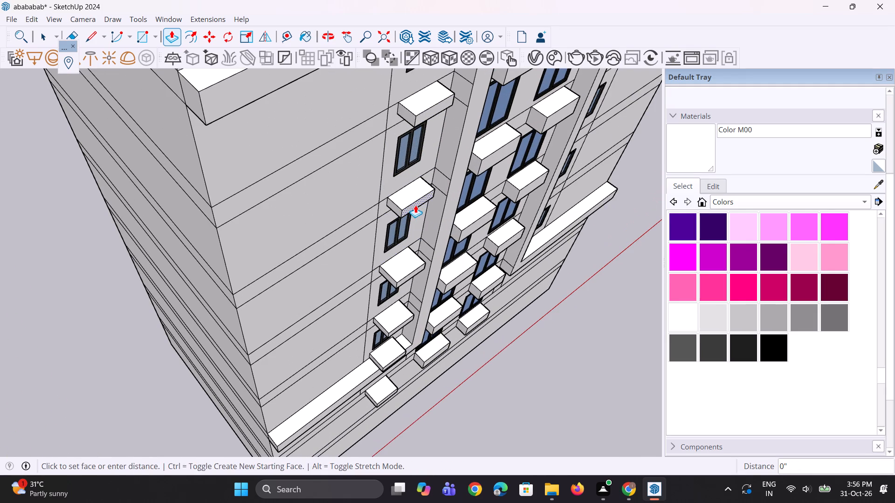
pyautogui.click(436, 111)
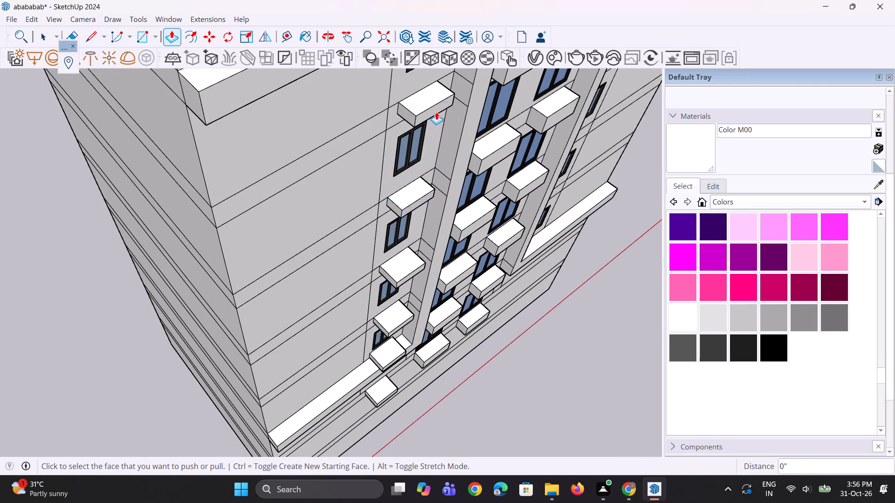
# Extend the second and first balcony slabs below the topmost by about 1' 2 13/16", aligning each front face with the slab beneath it.
pyautogui.moveTo(439, 281); pyautogui.dragTo(241, 261, button='middle')
pyautogui.scroll(-3, 285, 285)
pyautogui.scroll(1, 299, 286)
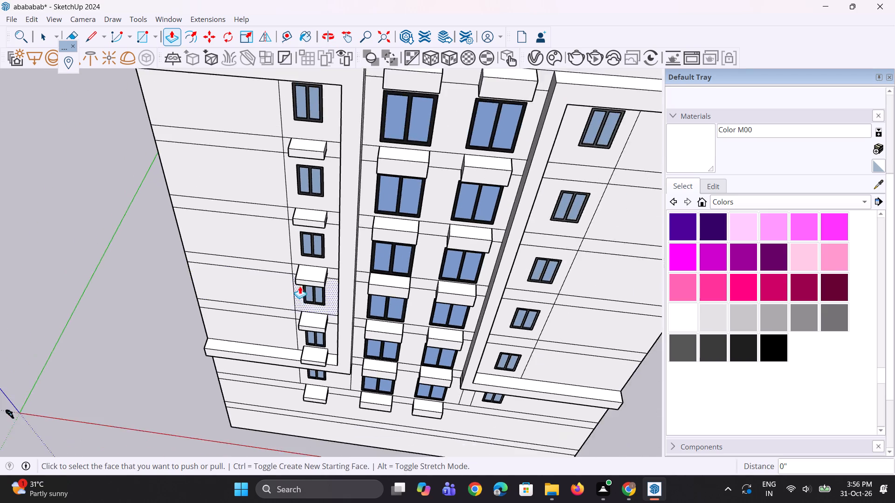
pyautogui.scroll(4, 300, 286)
pyautogui.click(324, 172)
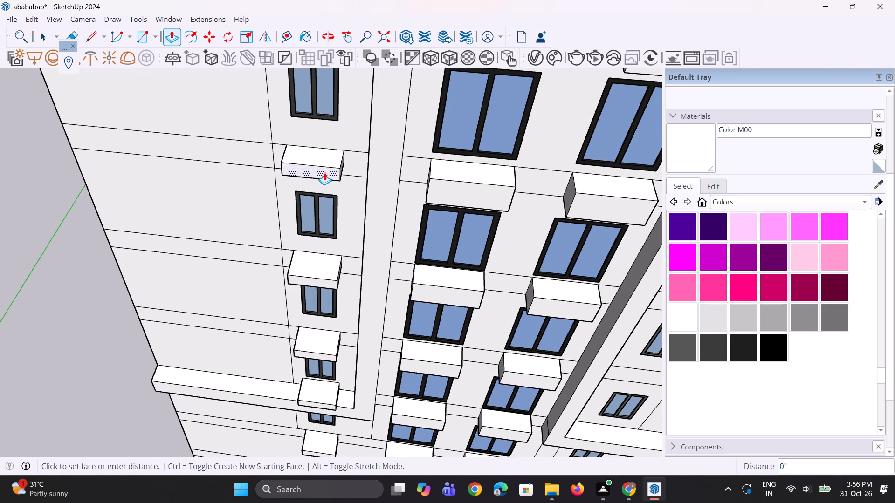
pyautogui.click(332, 285)
pyautogui.scroll(-5, 339, 309)
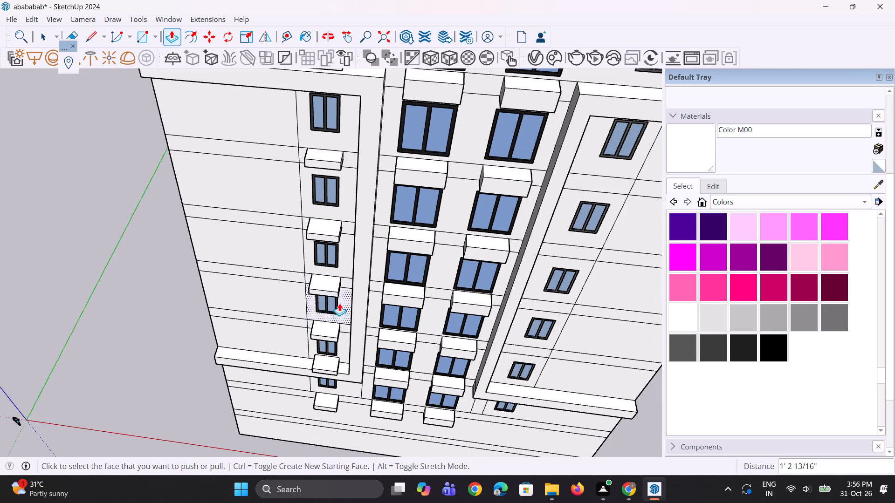
pyautogui.scroll(2, 318, 145)
pyautogui.scroll(1, 331, 184)
pyautogui.click(331, 170)
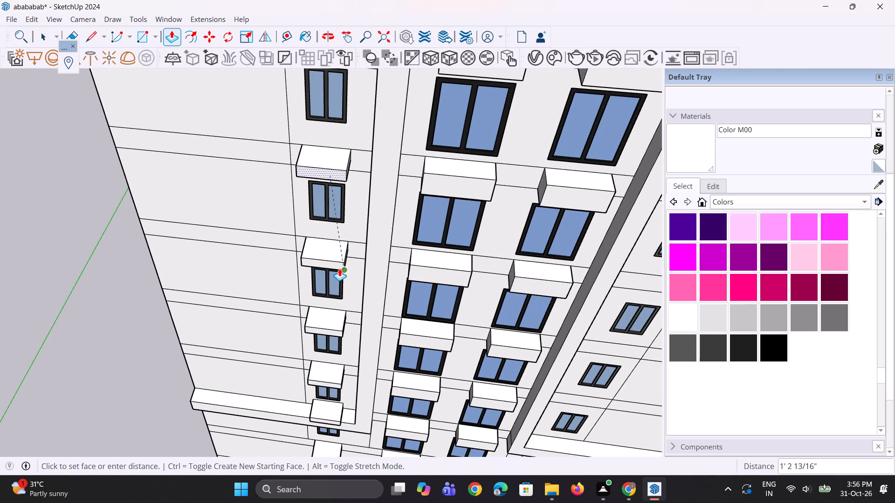
pyautogui.click(339, 268)
# Push back the topmost balcony slab's front face in that column and pull it out 4' 4" to align with the slab below.
pyautogui.scroll(-4, 319, 310)
pyautogui.scroll(-3, 322, 257)
pyautogui.scroll(2, 320, 190)
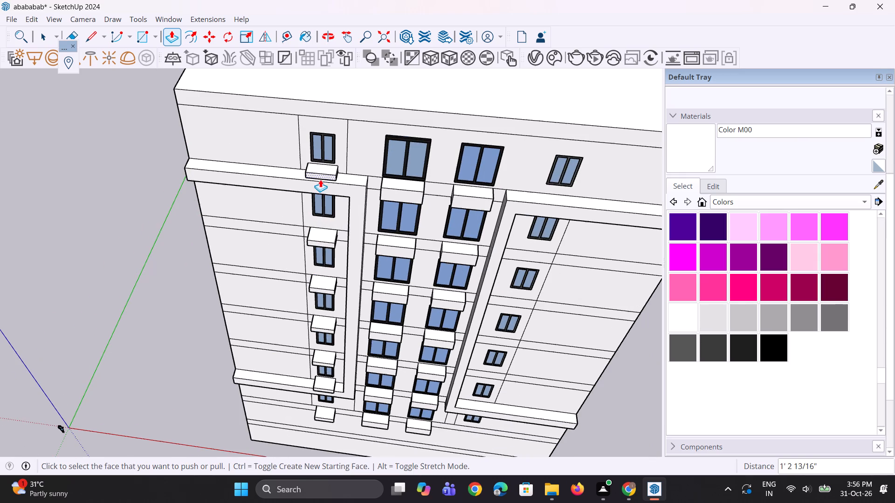
pyautogui.click(322, 175)
pyautogui.click(330, 254)
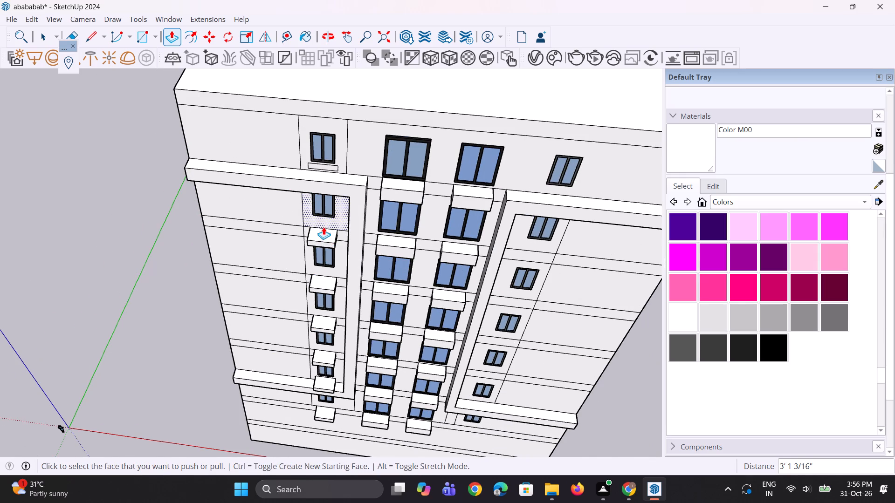
pyautogui.scroll(2, 332, 166)
pyautogui.click(329, 168)
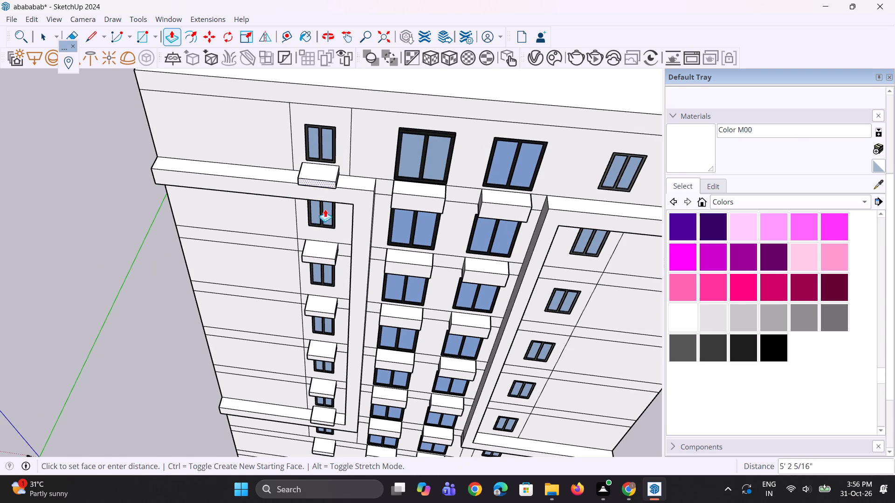
pyautogui.click(333, 263)
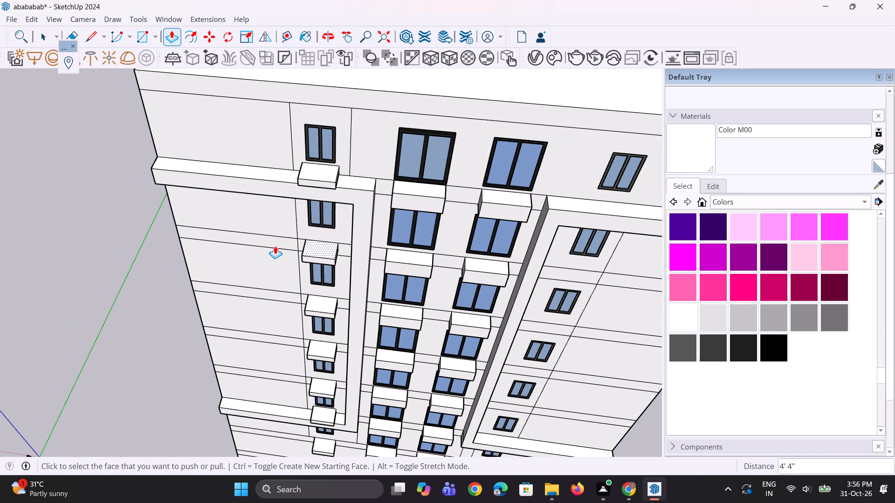
# Copy the topmost balcony slab's front top edge 3" inward across its top face.
pyautogui.moveTo(275, 245); pyautogui.dragTo(459, 245, button='middle')
pyautogui.scroll(8, 399, 160)
pyautogui.press('space')
pyautogui.scroll(2, 379, 173)
pyautogui.press('space')
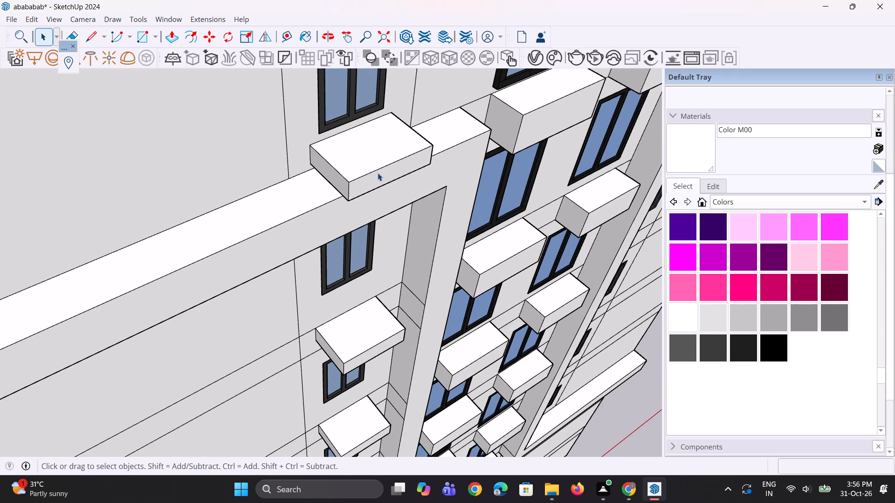
pyautogui.click(377, 169)
pyautogui.scroll(7, 283, 198)
pyautogui.press('m')
pyautogui.scroll(3, 408, 196)
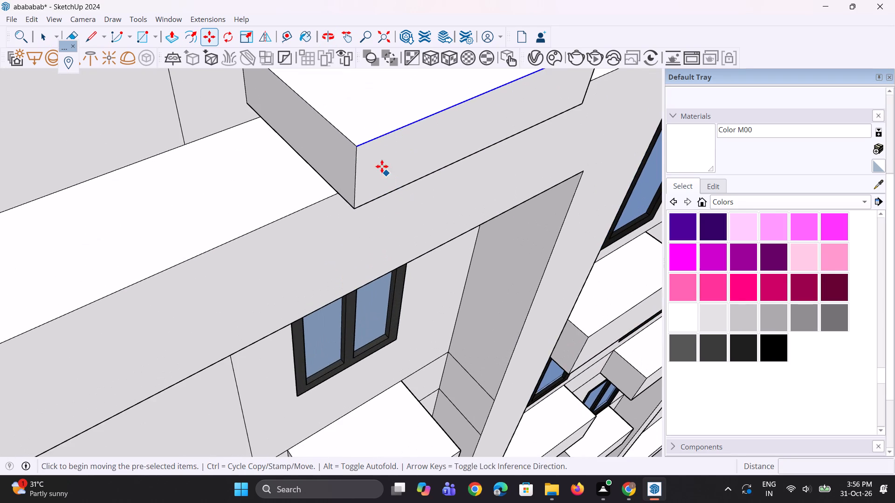
pyautogui.scroll(-8, 387, 238)
pyautogui.scroll(4, 369, 126)
pyautogui.keyDown('ctrl'); pyautogui.scroll(2, 364, 175); pyautogui.keyUp('ctrl')
pyautogui.scroll(2, 375, 236)
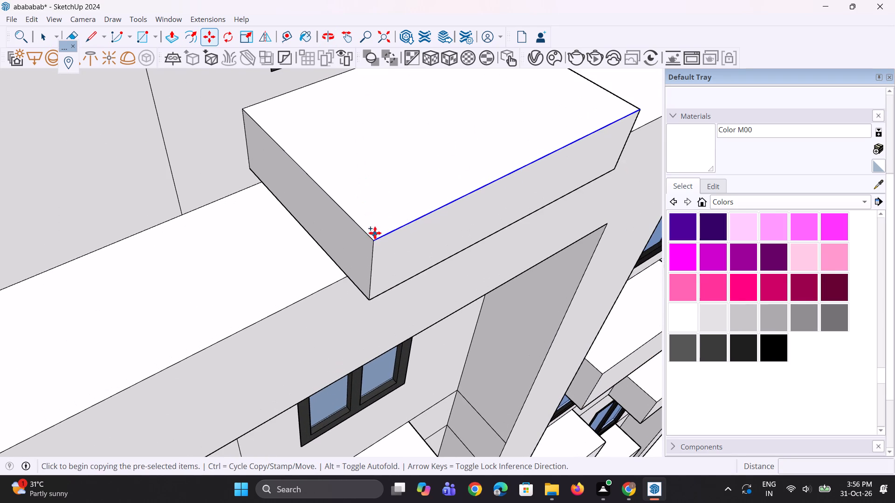
pyautogui.click(373, 240)
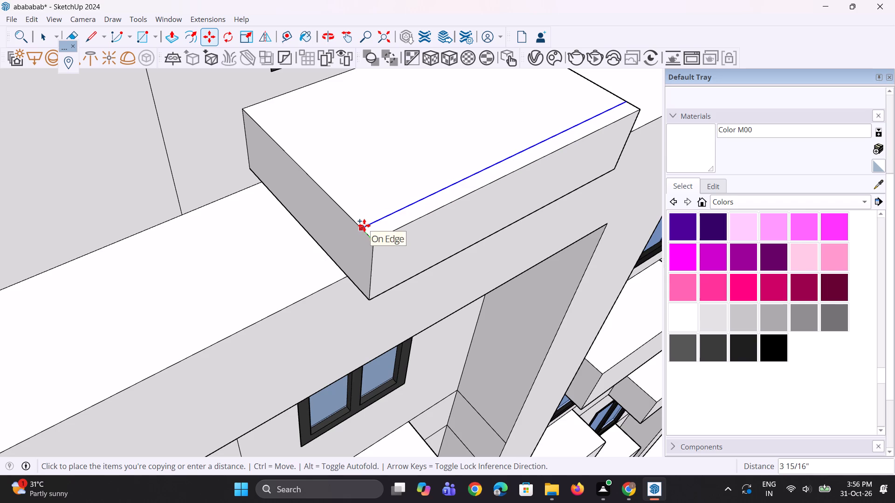
pyautogui.press('3')
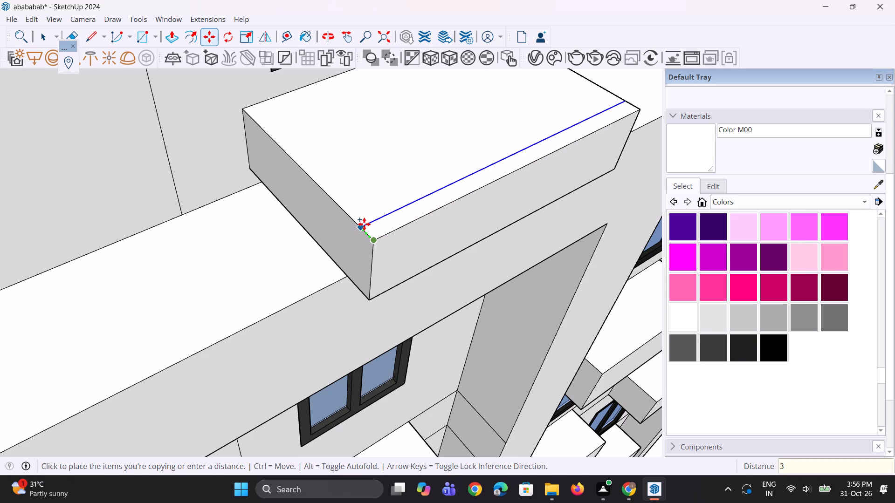
pyautogui.hotkey('shift', '"')
pyautogui.press('Return')
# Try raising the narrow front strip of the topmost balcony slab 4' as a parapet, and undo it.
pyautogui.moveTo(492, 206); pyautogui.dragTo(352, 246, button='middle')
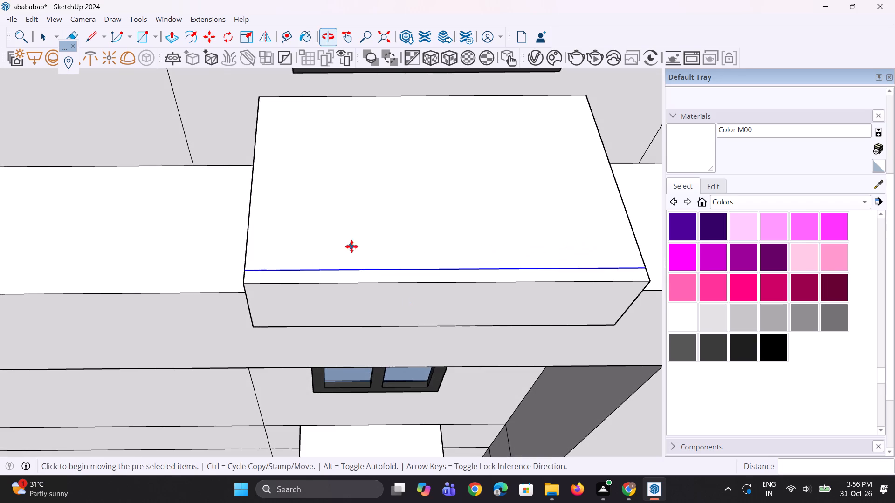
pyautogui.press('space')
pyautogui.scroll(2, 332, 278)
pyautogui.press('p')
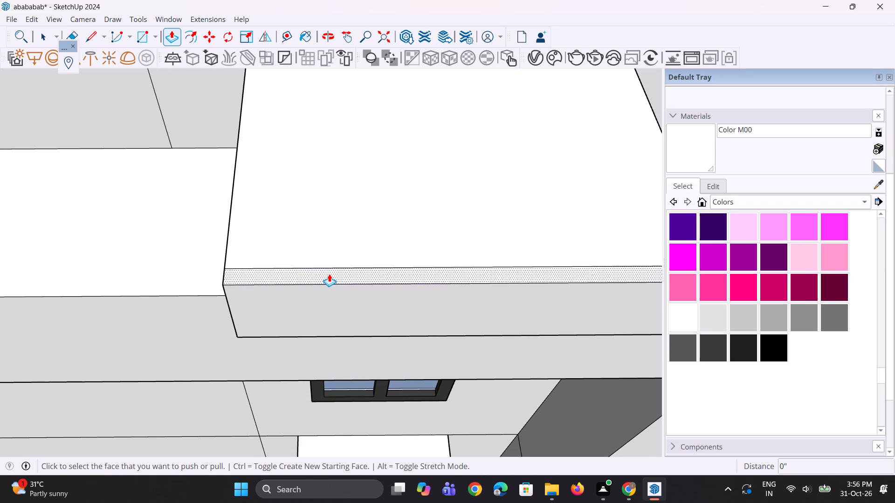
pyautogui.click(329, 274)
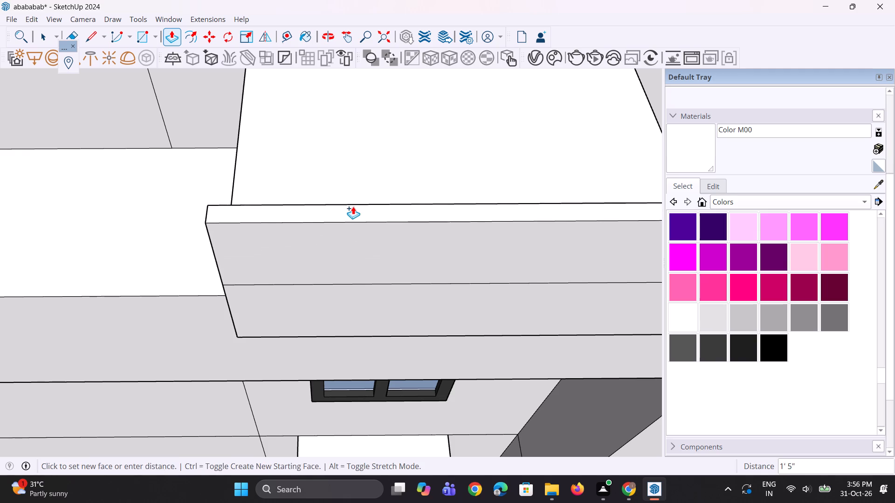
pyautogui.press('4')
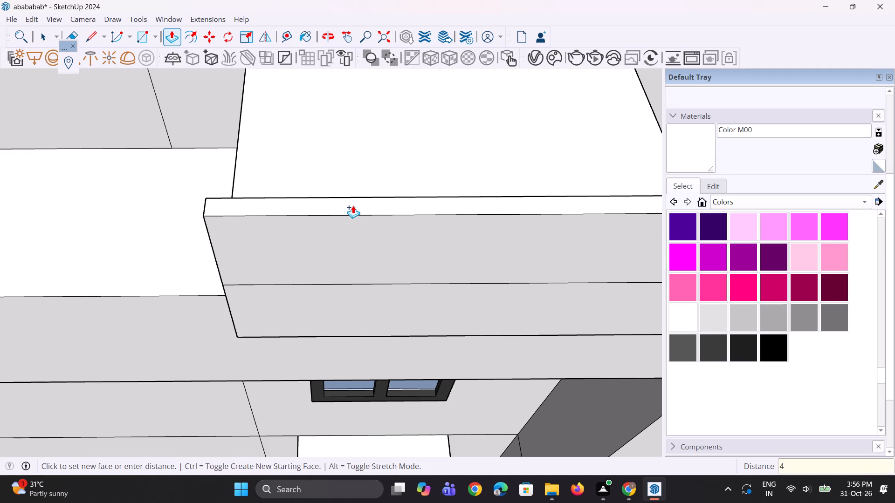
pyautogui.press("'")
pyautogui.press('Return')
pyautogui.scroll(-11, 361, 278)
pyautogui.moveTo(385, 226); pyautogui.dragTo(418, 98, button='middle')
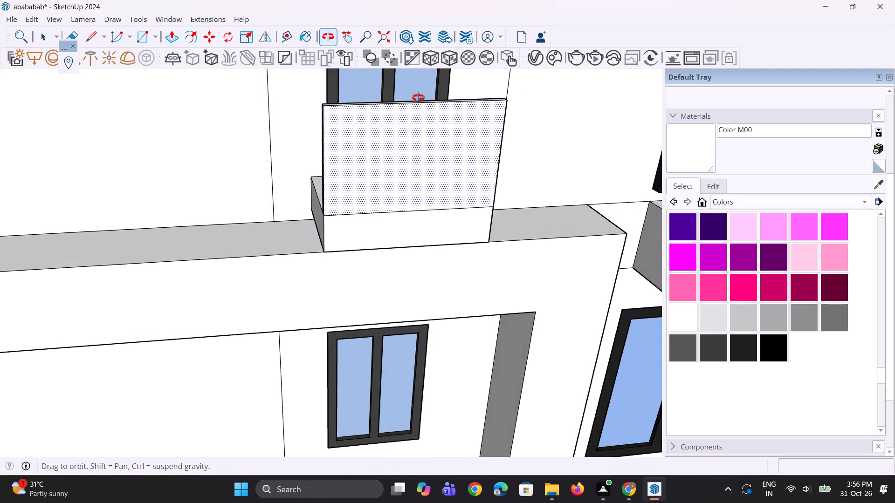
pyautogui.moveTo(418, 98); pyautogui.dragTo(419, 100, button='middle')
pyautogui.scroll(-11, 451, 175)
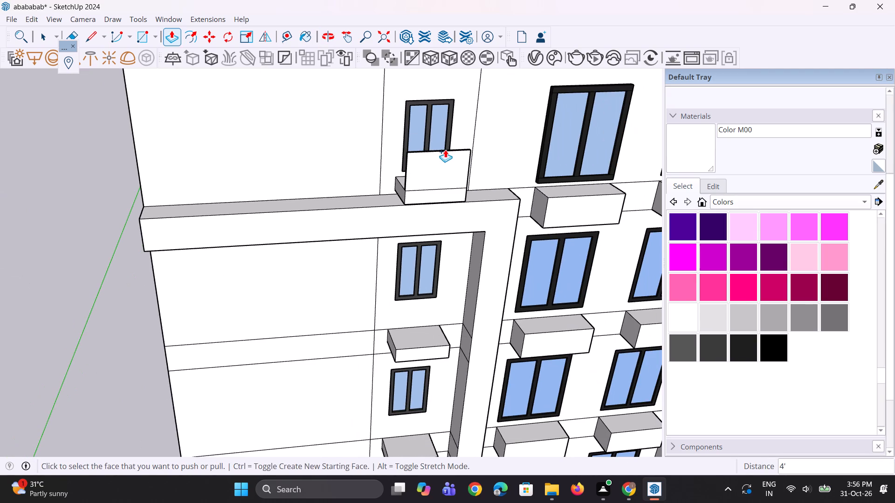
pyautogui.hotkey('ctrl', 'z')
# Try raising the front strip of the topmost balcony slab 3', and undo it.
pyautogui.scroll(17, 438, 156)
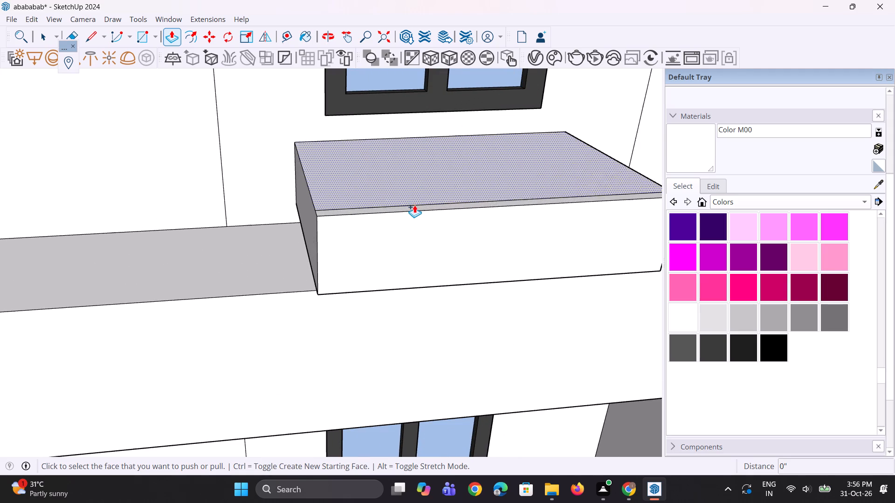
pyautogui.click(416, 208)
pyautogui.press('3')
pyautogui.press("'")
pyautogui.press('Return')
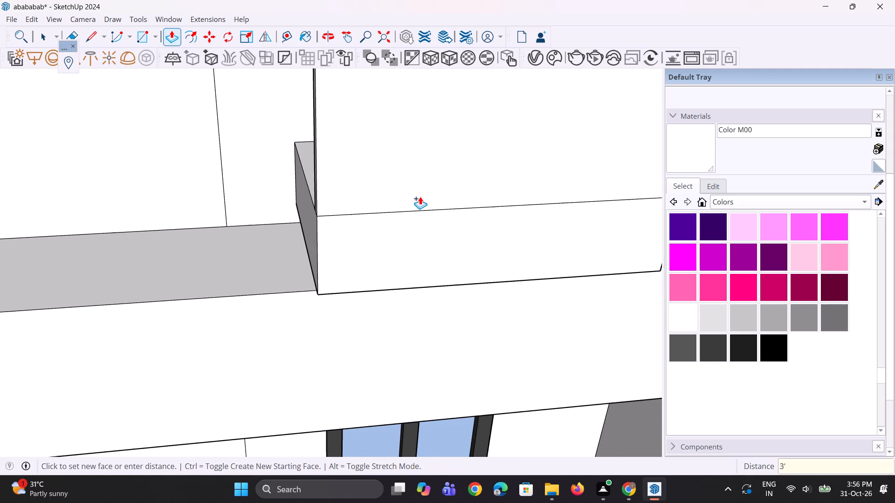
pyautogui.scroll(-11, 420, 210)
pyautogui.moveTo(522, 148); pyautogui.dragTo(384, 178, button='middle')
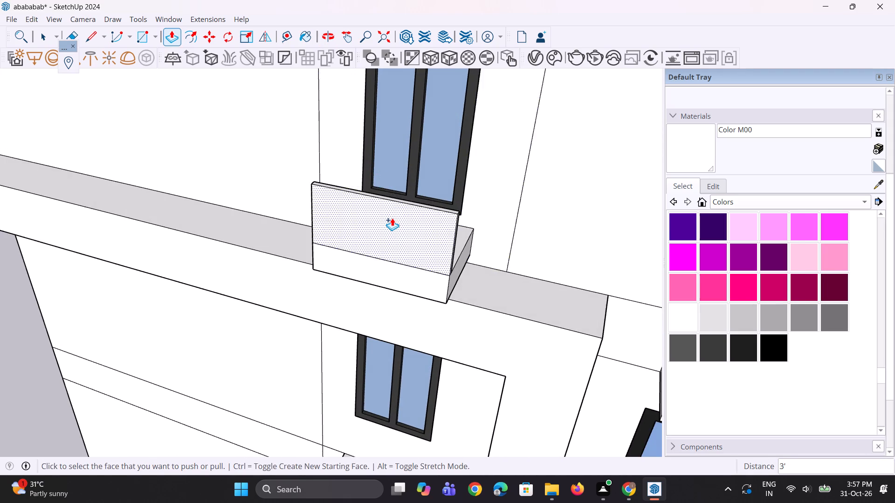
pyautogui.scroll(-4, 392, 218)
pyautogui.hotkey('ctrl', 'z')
# Extrude the front strip of the topmost balcony slab upward 2' 6" to form its parapet.
pyautogui.keyDown('ctrl'); pyautogui.scroll(3, 392, 217); pyautogui.keyUp('ctrl')
pyautogui.scroll(7, 379, 254)
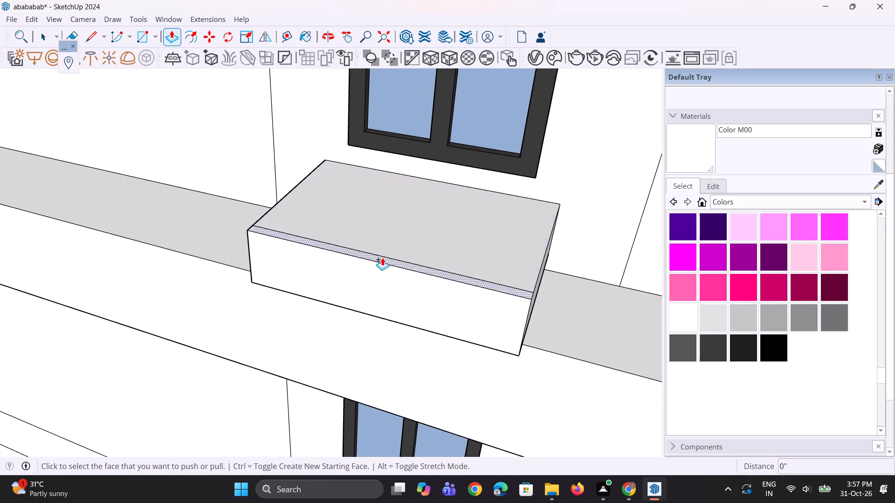
pyautogui.click(385, 262)
pyautogui.press('2')
pyautogui.press("'")
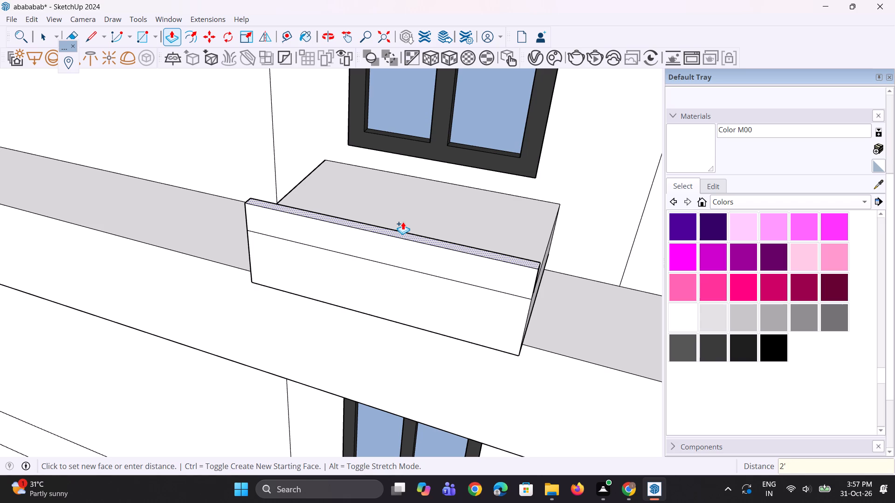
pyautogui.press('6')
pyautogui.hotkey('shift', '"')
pyautogui.press('Return')
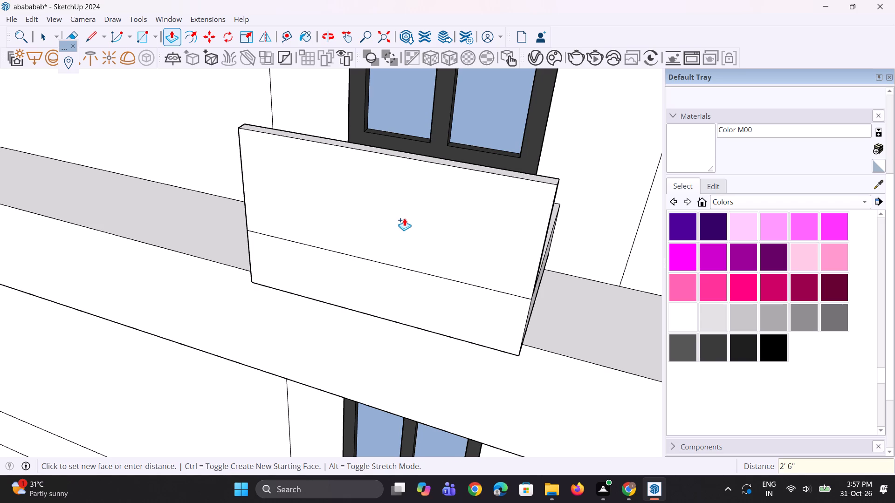
# Copy the front top edge of the second balcony slab from the top 3" inward across its top face.
pyautogui.scroll(-10, 404, 218)
pyautogui.scroll(-6, 408, 144)
pyautogui.moveTo(412, 140); pyautogui.dragTo(479, 50, button='middle')
pyautogui.scroll(-5, 433, 262)
pyautogui.scroll(13, 405, 330)
pyautogui.moveTo(431, 291); pyautogui.dragTo(432, 372, button='middle')
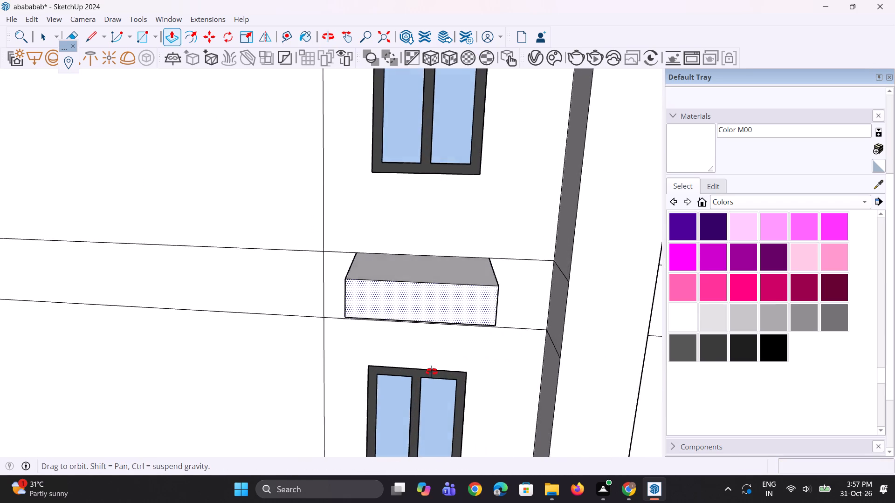
pyautogui.moveTo(432, 372); pyautogui.dragTo(443, 406, button='middle')
pyautogui.scroll(-5, 392, 394)
pyautogui.press('space')
pyautogui.scroll(3, 387, 339)
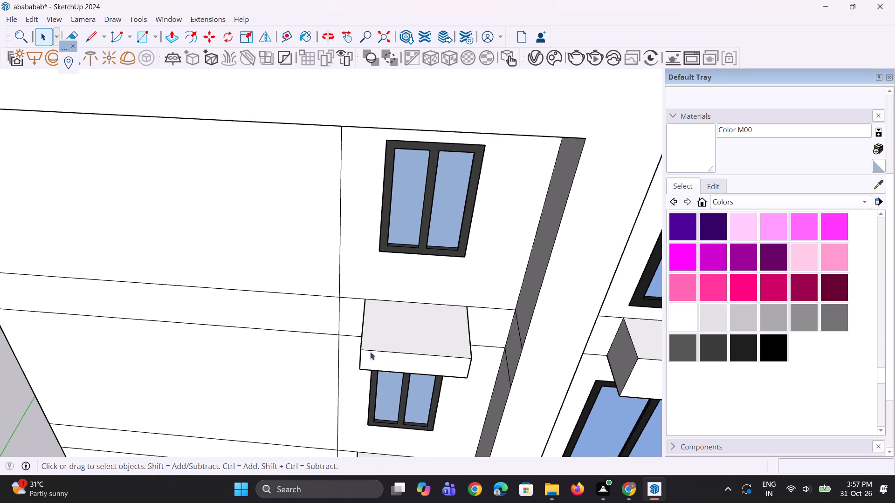
pyautogui.click(370, 350)
pyautogui.scroll(3, 365, 350)
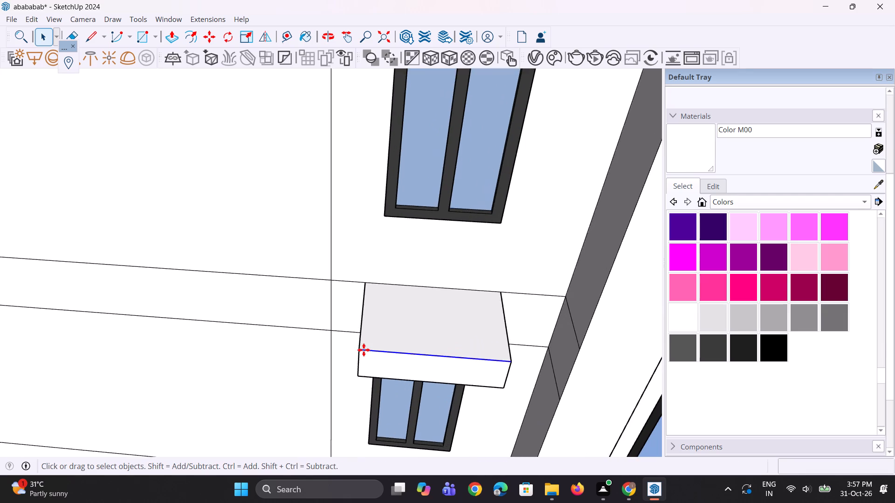
pyautogui.press('m')
pyautogui.scroll(5, 364, 350)
pyautogui.click(355, 351)
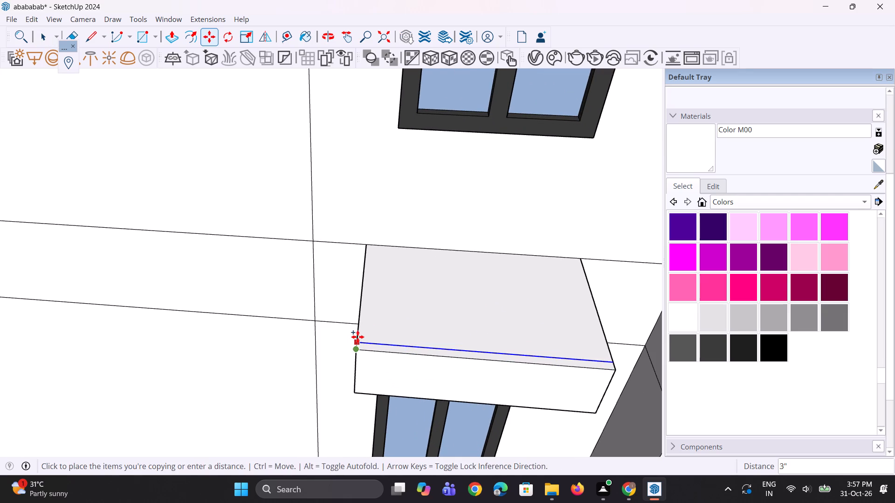
pyautogui.click(358, 337)
# Copy the third balcony slab's front top edge slightly inward to mark a narrow front strip on its top face.
pyautogui.scroll(-17, 368, 311)
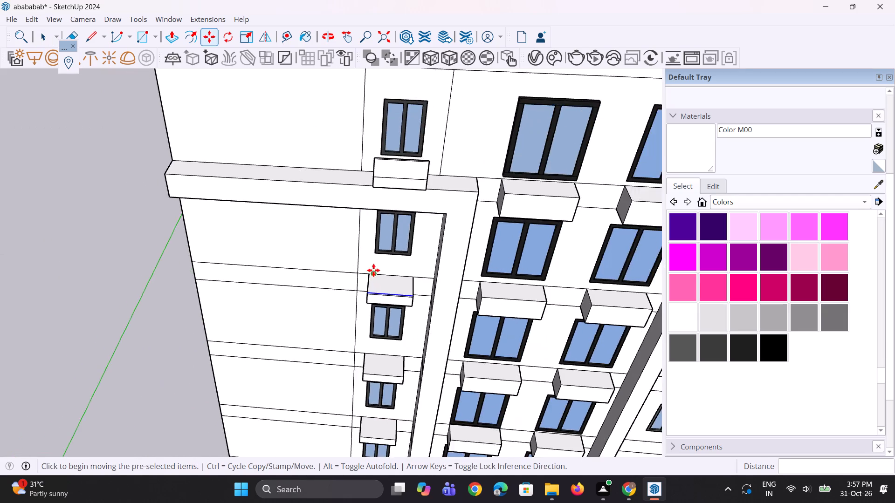
pyautogui.scroll(9, 380, 375)
pyautogui.press('space')
pyautogui.click(371, 372)
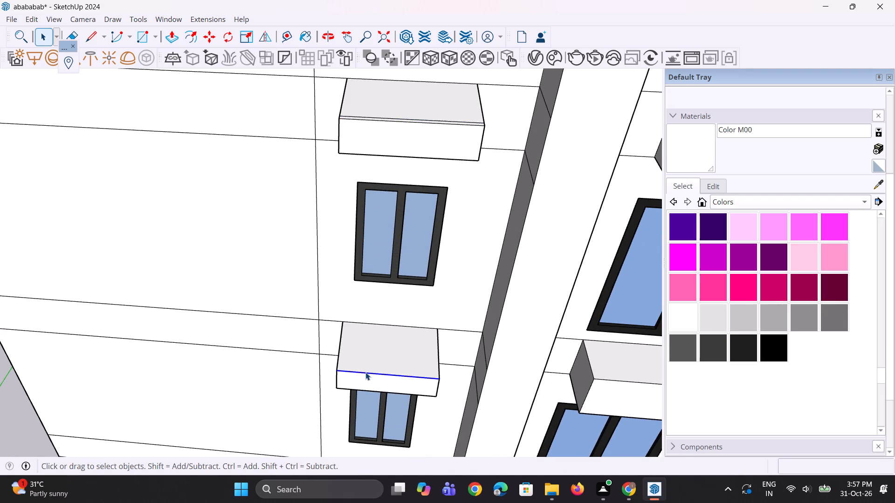
pyautogui.scroll(4, 357, 372)
pyautogui.press('m')
pyautogui.scroll(4, 344, 329)
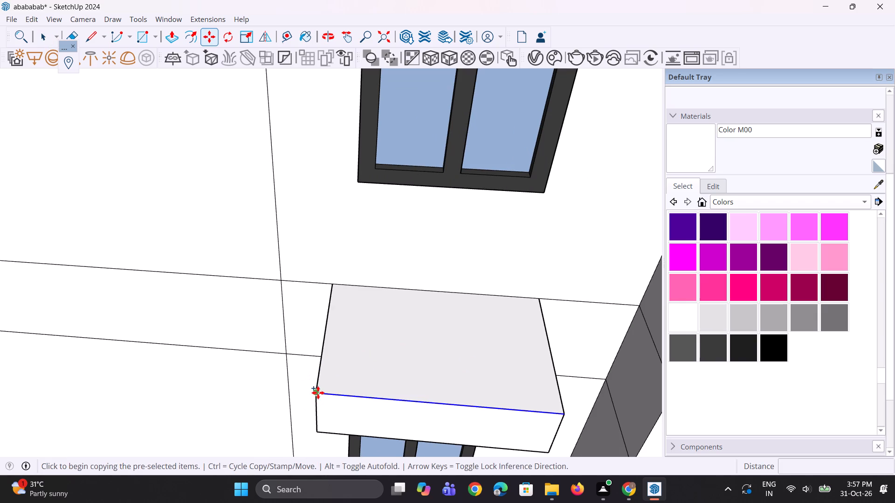
pyautogui.click(318, 393)
pyautogui.click(323, 381)
# Copy the fourth balcony slab's front top edge 3" inward along its side edge.
pyautogui.scroll(-15, 338, 356)
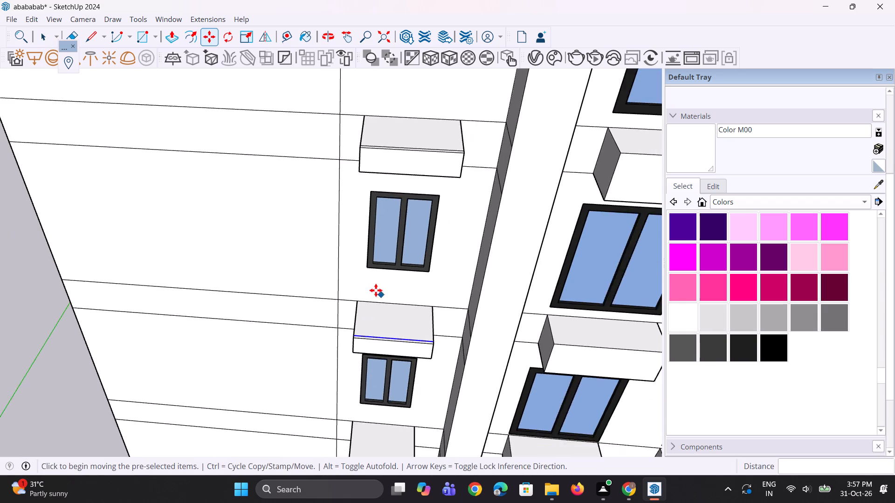
pyautogui.scroll(-5, 376, 290)
pyautogui.press('space')
pyautogui.press('space')
pyautogui.scroll(-3, 374, 290)
pyautogui.scroll(10, 368, 372)
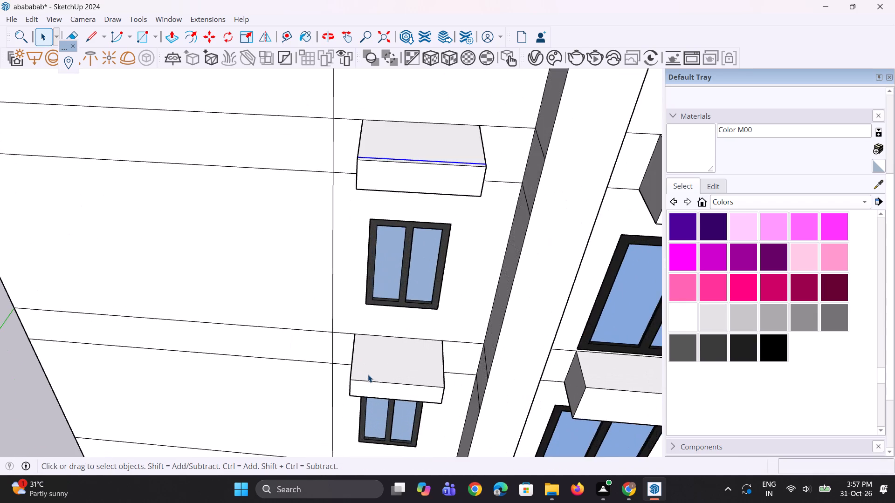
pyautogui.scroll(4, 368, 382)
pyautogui.click(371, 379)
pyautogui.scroll(3, 352, 375)
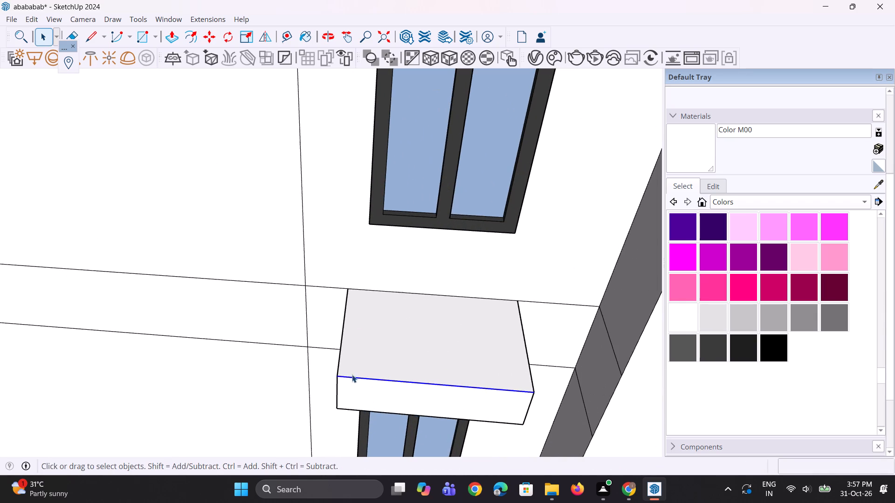
pyautogui.press('m')
pyautogui.scroll(3, 347, 383)
pyautogui.click(334, 373)
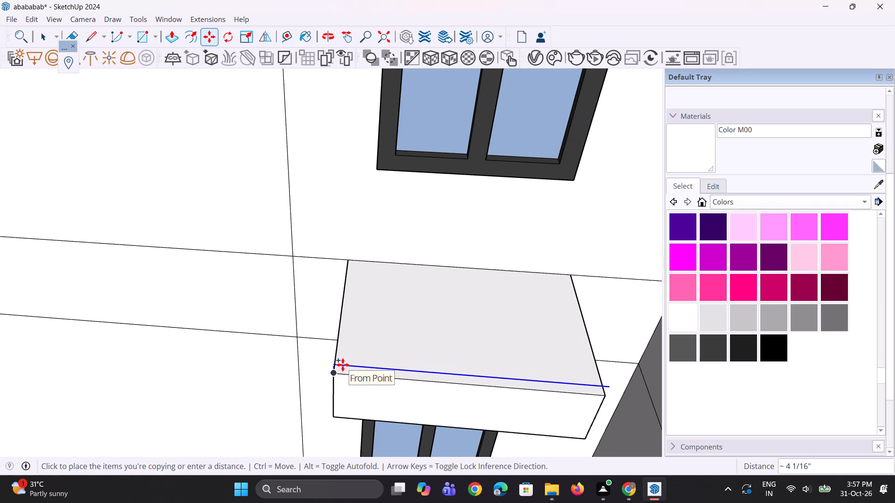
pyautogui.press('Escape')
pyautogui.scroll(9, 349, 383)
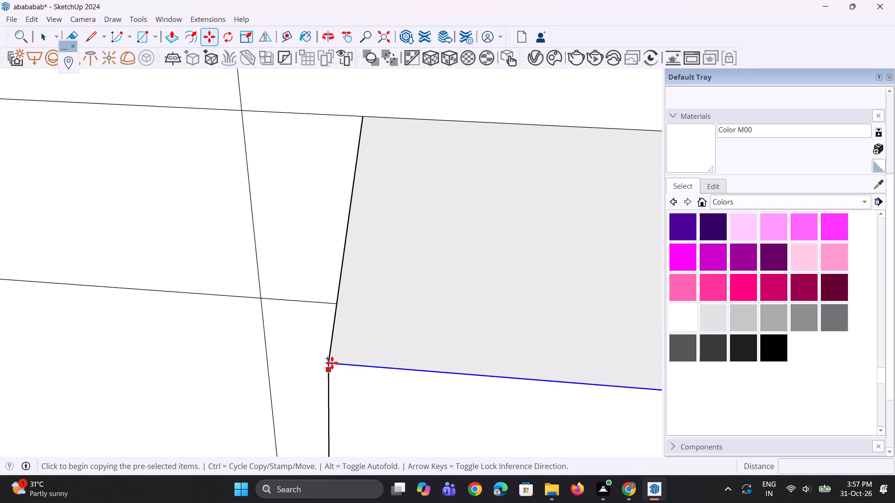
pyautogui.click(332, 361)
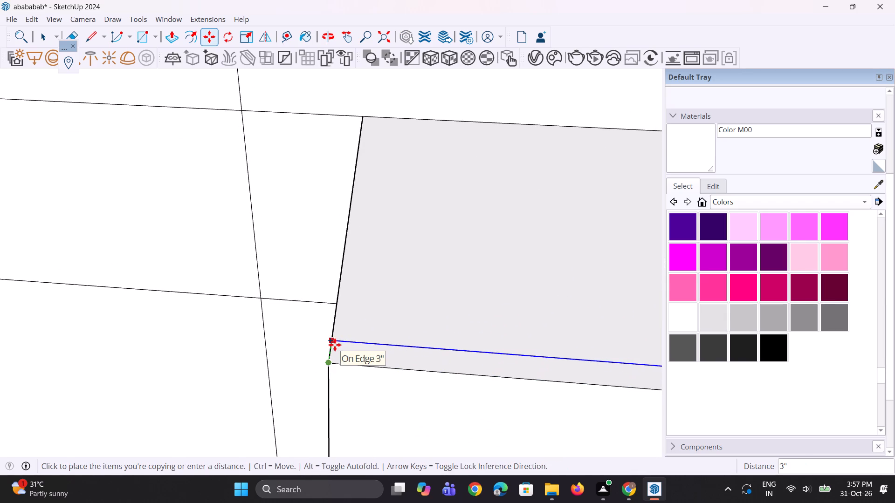
pyautogui.click(334, 344)
# Copy the front top edge of the balcony slab just above the lower projecting band 3" inward across its top face.
pyautogui.scroll(-12, 344, 334)
pyautogui.press('space')
pyautogui.press('space')
pyautogui.scroll(-7, 362, 303)
pyautogui.press('space')
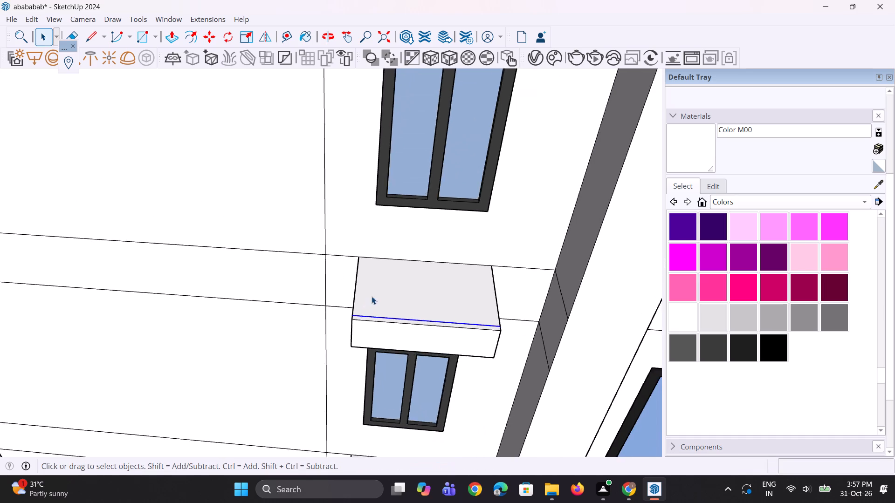
pyautogui.scroll(-11, 372, 296)
pyautogui.press('space')
pyautogui.press('space')
pyautogui.press('space')
pyautogui.press('space')
pyautogui.scroll(3, 326, 414)
pyautogui.scroll(8, 427, 401)
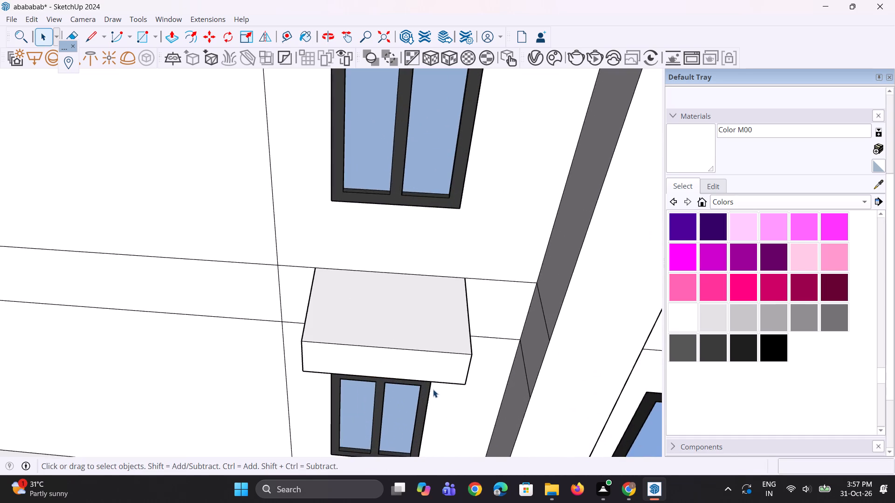
pyautogui.scroll(3, 430, 368)
pyautogui.click(448, 348)
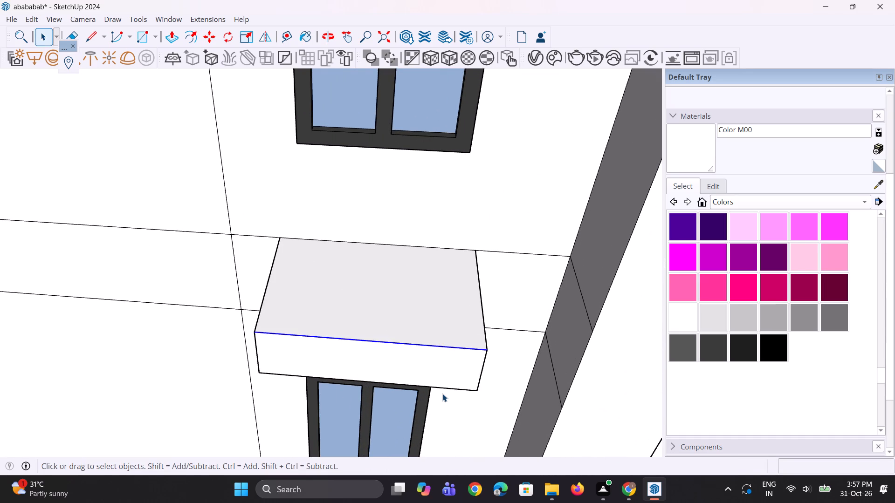
pyautogui.scroll(1, 322, 332)
pyautogui.scroll(2, 152, 222)
pyautogui.press('m')
pyautogui.scroll(1, 203, 312)
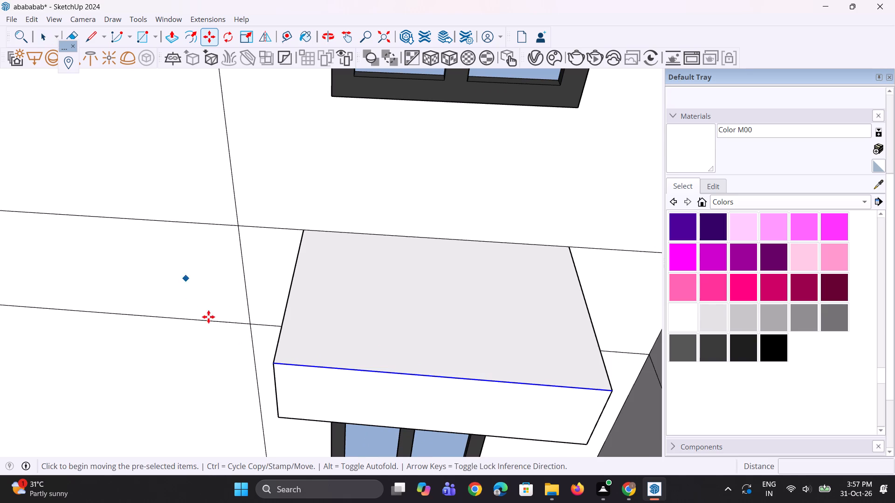
pyautogui.scroll(2, 285, 366)
pyautogui.click(289, 371)
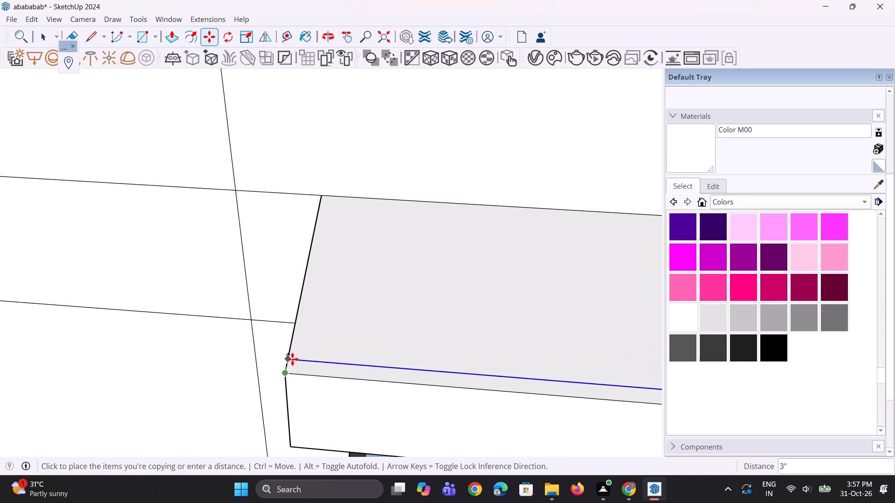
pyautogui.click(292, 359)
# Copy the front top edge of the balcony slab at the lower projecting band slightly inward to mark its front strip.
pyautogui.scroll(-12, 252, 324)
pyautogui.press('space')
pyautogui.press('space')
pyautogui.scroll(-6, 260, 293)
pyautogui.press('space')
pyautogui.press('space')
pyautogui.scroll(-5, 269, 284)
pyautogui.press('space')
pyautogui.scroll(10, 278, 353)
pyautogui.click(276, 366)
pyautogui.scroll(3, 262, 367)
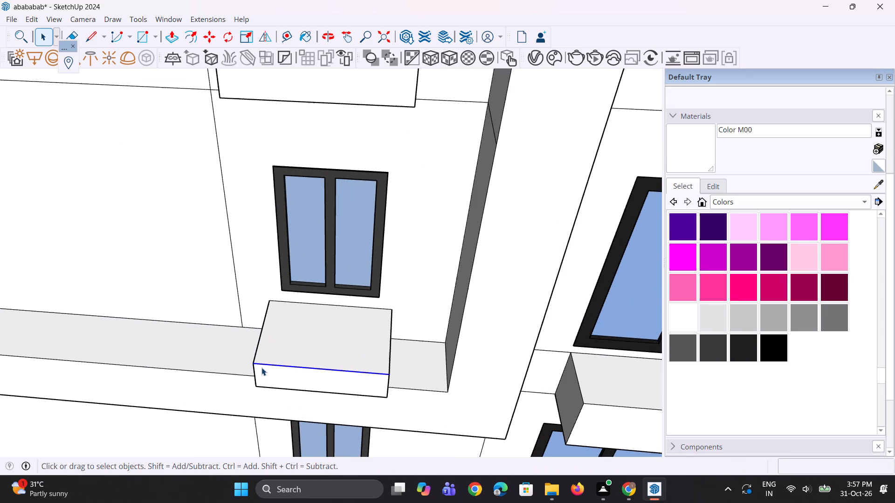
pyautogui.press('m')
pyautogui.scroll(8, 241, 369)
pyautogui.click(268, 359)
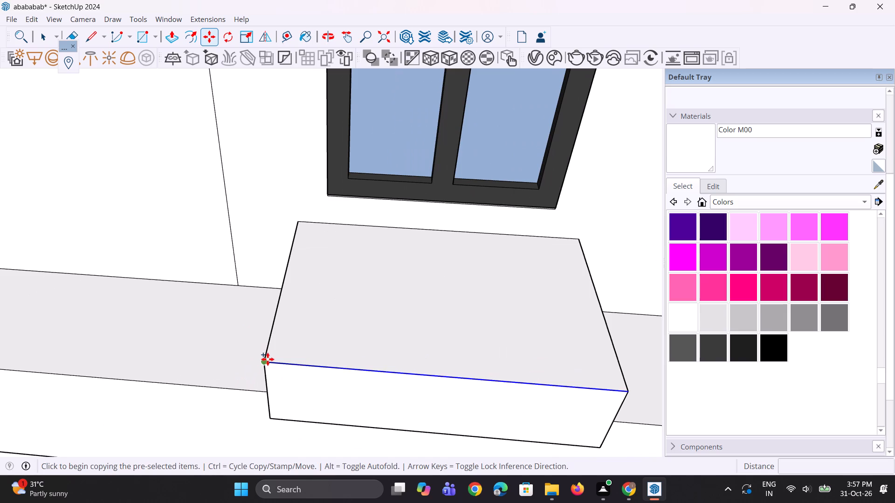
pyautogui.click(269, 349)
# Copy the lowest balcony slab's front top edge 3" inward across its top face.
pyautogui.scroll(-12, 272, 339)
pyautogui.press('space')
pyautogui.press('space')
pyautogui.scroll(-6, 304, 299)
pyautogui.press('space')
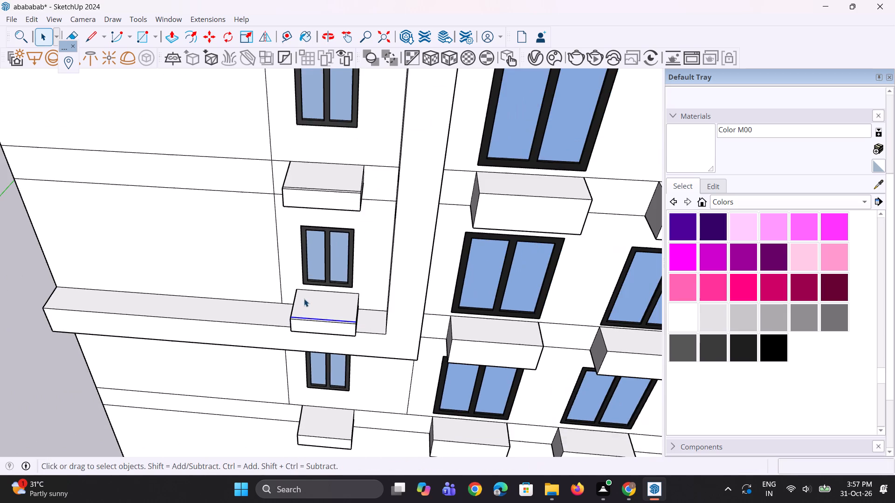
pyautogui.press('space')
pyautogui.scroll(4, 304, 395)
pyautogui.scroll(2, 305, 434)
pyautogui.scroll(-9, 312, 347)
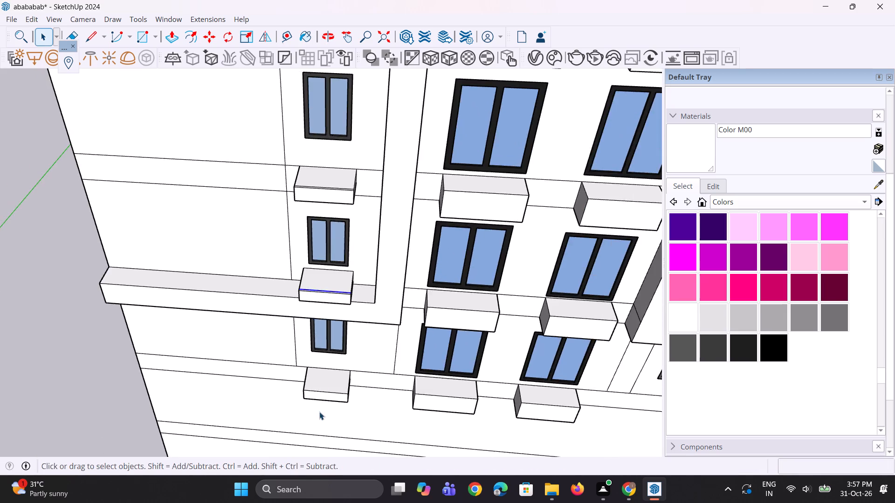
pyautogui.scroll(8, 319, 412)
pyautogui.click(311, 378)
pyautogui.scroll(7, 288, 378)
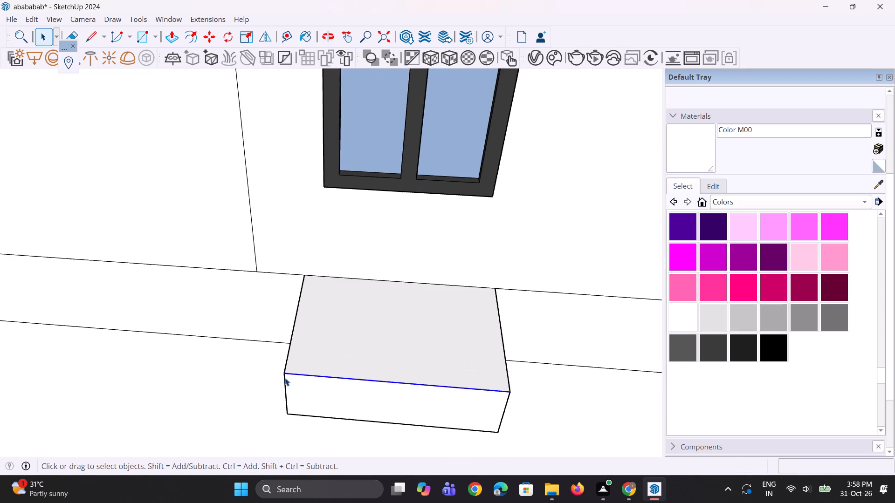
pyautogui.press('m')
pyautogui.scroll(4, 284, 378)
pyautogui.click(286, 371)
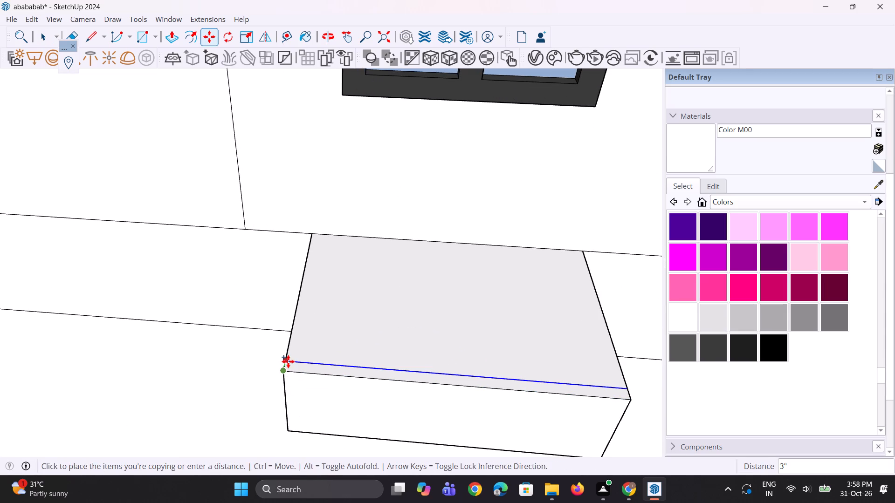
pyautogui.click(288, 361)
# Extrude the front strip of the lowest balcony slab upward 2' 6" to form its parapet.
pyautogui.scroll(-5, 312, 390)
pyautogui.press('p')
pyautogui.scroll(5, 371, 367)
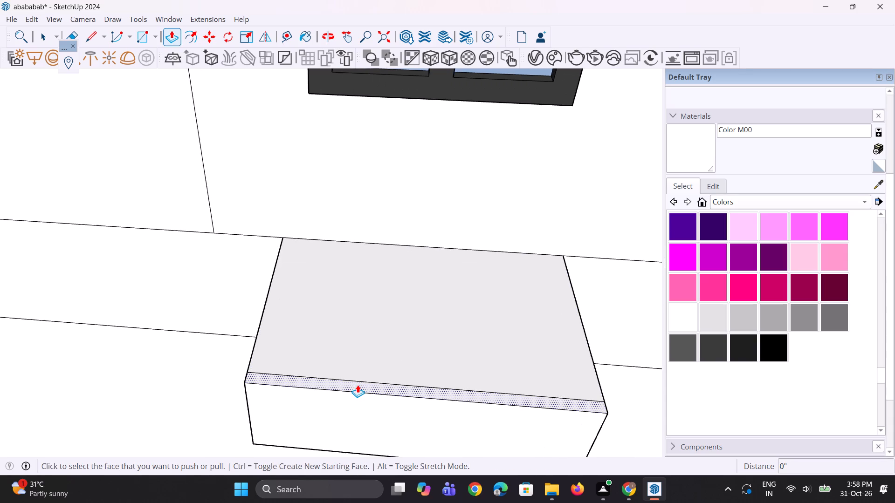
pyautogui.click(358, 385)
pyautogui.press('2')
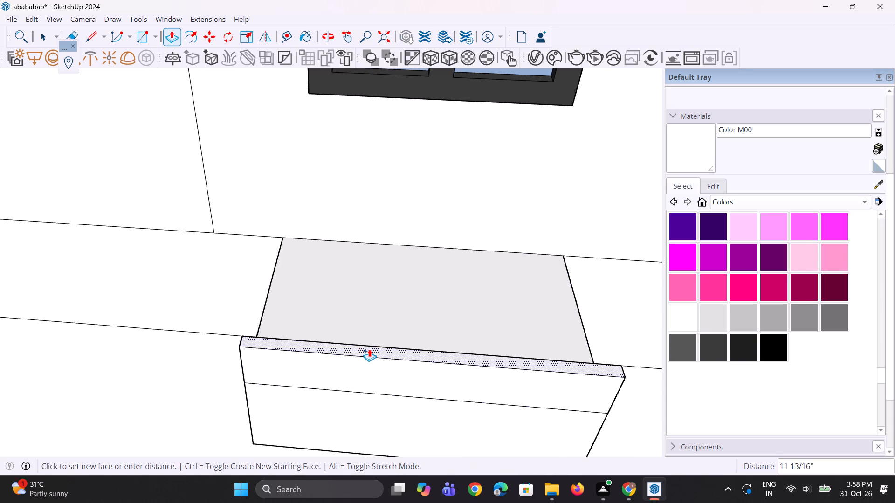
pyautogui.write("'6")
pyautogui.hotkey('shift', '"')
pyautogui.press('Return')
# Repeat the 2' 6" extrusion on the front strip of the balcony slab at the lower projecting band.
pyautogui.scroll(-4, 348, 388)
pyautogui.scroll(-10, 281, 399)
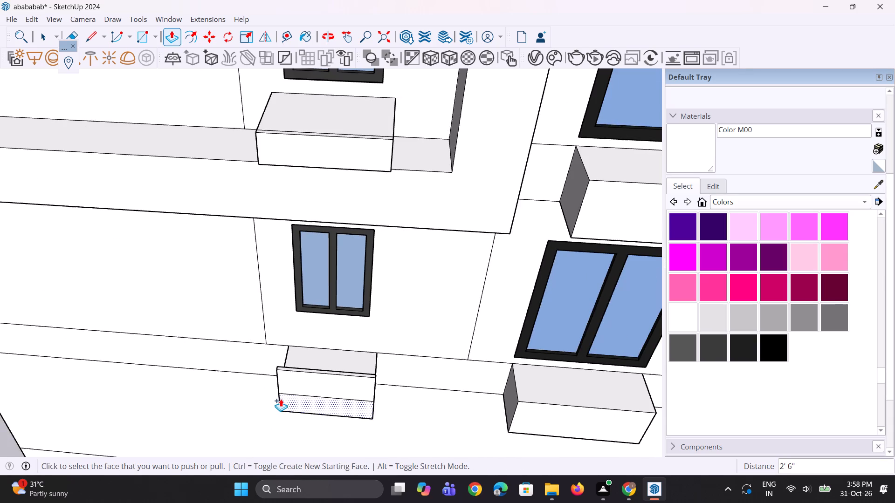
pyautogui.scroll(4, 379, 104)
pyautogui.scroll(5, 372, 146)
pyautogui.doubleClick(373, 155)
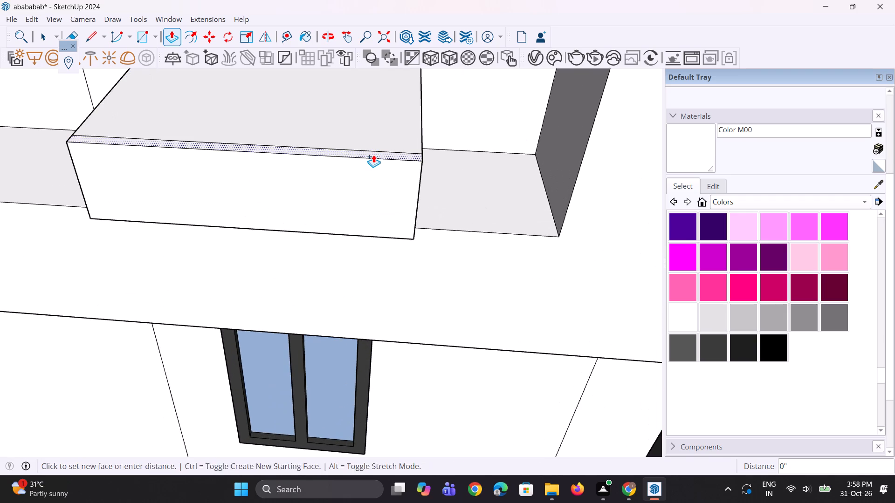
# Repeat the 2' 6" extrusion on the front strip of the balcony slab just above the lower projecting band.
pyautogui.scroll(-11, 376, 264)
pyautogui.scroll(-11, 380, 272)
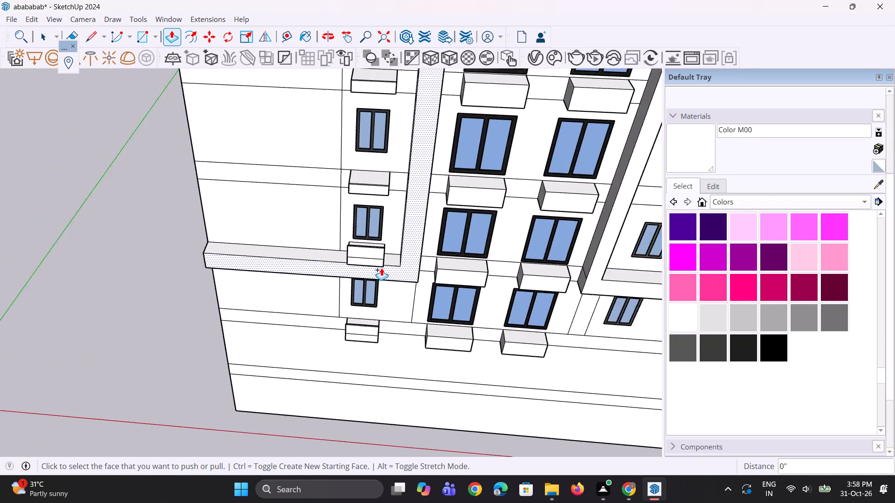
pyautogui.scroll(-5, 381, 268)
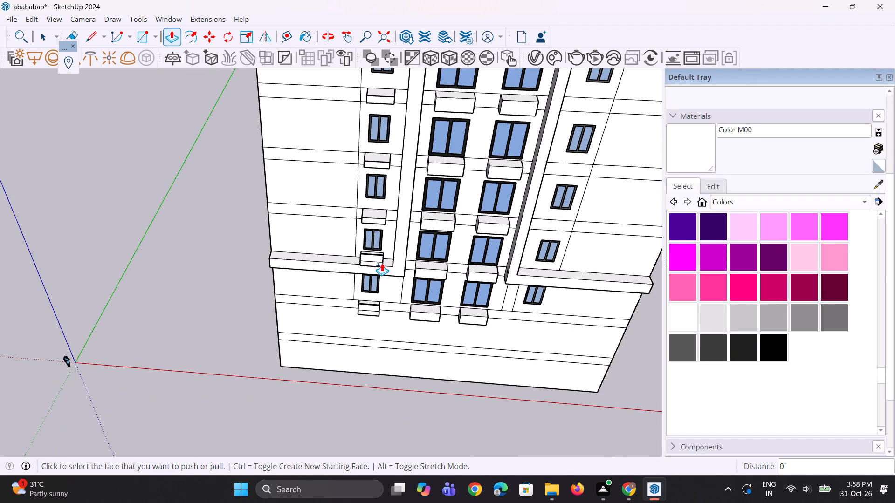
pyautogui.scroll(4, 349, 148)
pyautogui.scroll(7, 405, 266)
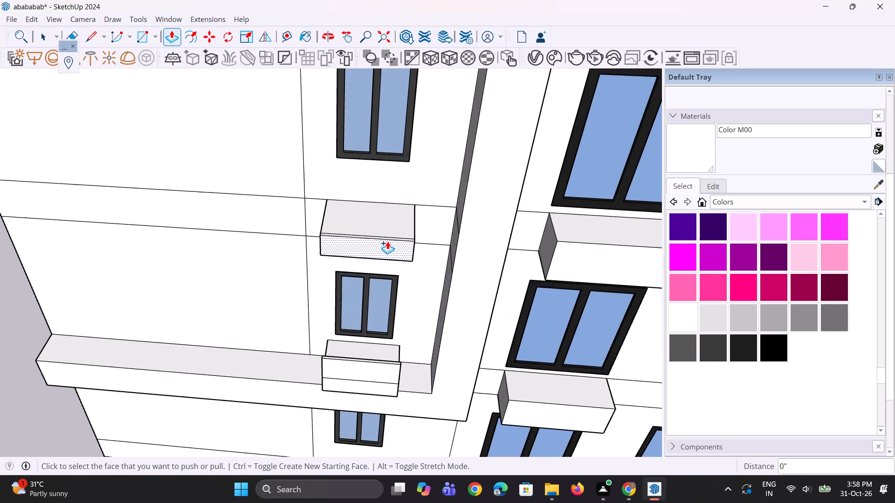
pyautogui.scroll(5, 387, 241)
pyautogui.doubleClick(394, 237)
# Repeat the 2' 6" parapet extrusion on the front strip of the second balcony slab above the lower projecting band.
pyautogui.scroll(-2, 373, 358)
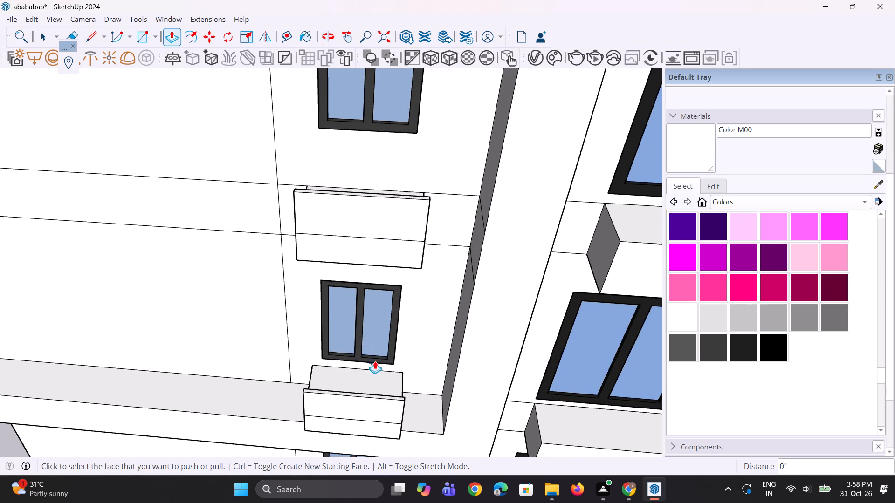
pyautogui.scroll(-9, 375, 361)
pyautogui.scroll(-2, 384, 302)
pyautogui.scroll(13, 376, 244)
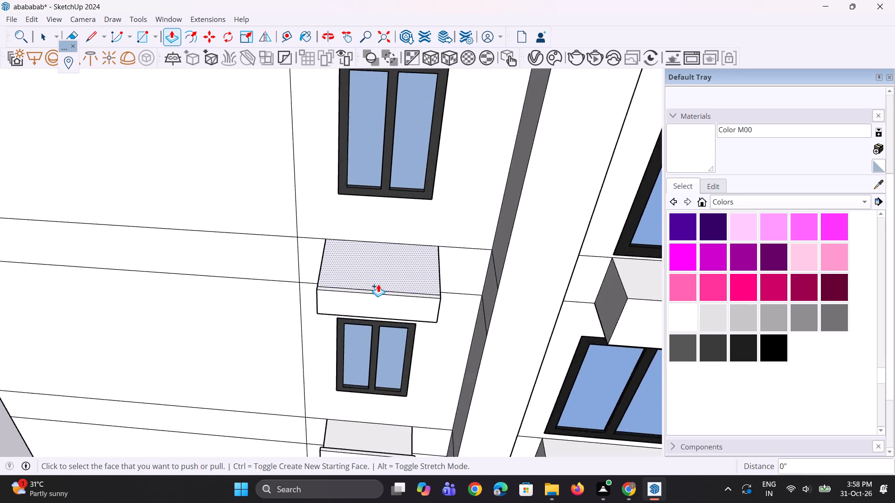
pyautogui.scroll(8, 378, 284)
pyautogui.doubleClick(380, 304)
pyautogui.scroll(-2, 385, 344)
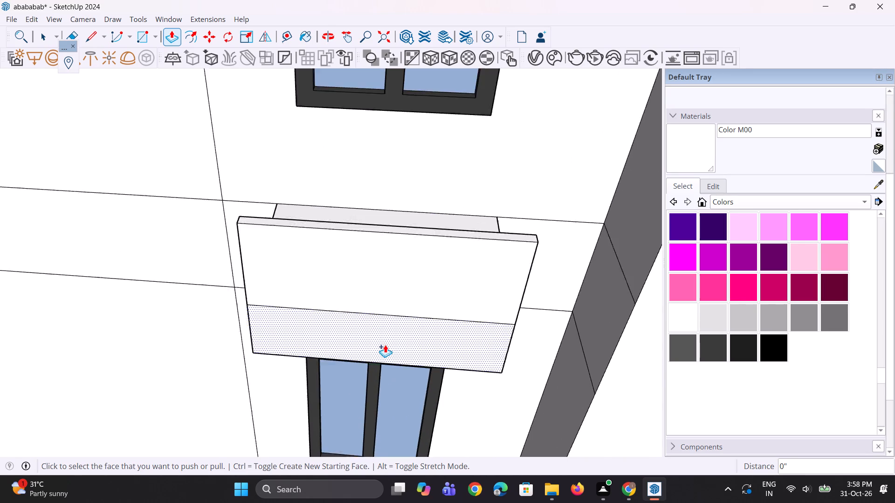
# Repeat the 2' 6" parapet extrusion on the front strip of the third balcony slab above the lower projecting band.
pyautogui.scroll(-20, 385, 345)
pyautogui.scroll(7, 412, 192)
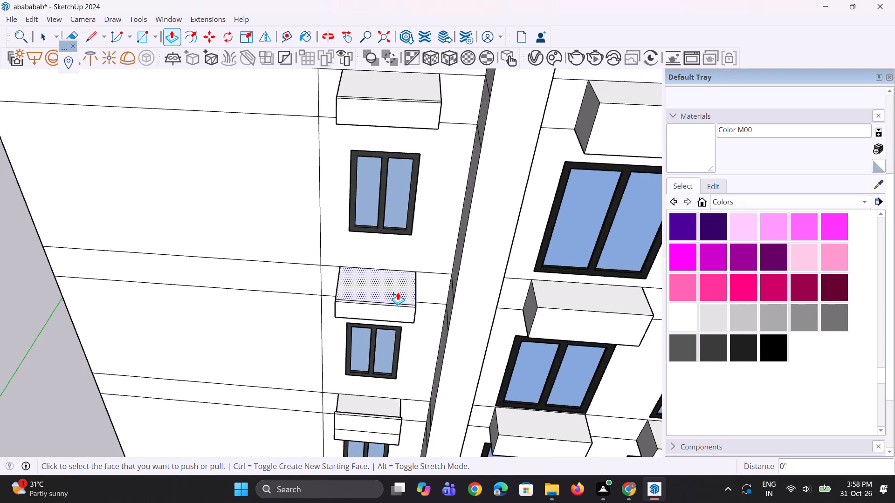
pyautogui.scroll(13, 398, 292)
pyautogui.doubleClick(401, 314)
# Repeat the 2' 6" parapet extrusion on the front strip of the balcony slab just below the upper projecting band.
pyautogui.scroll(-2, 392, 332)
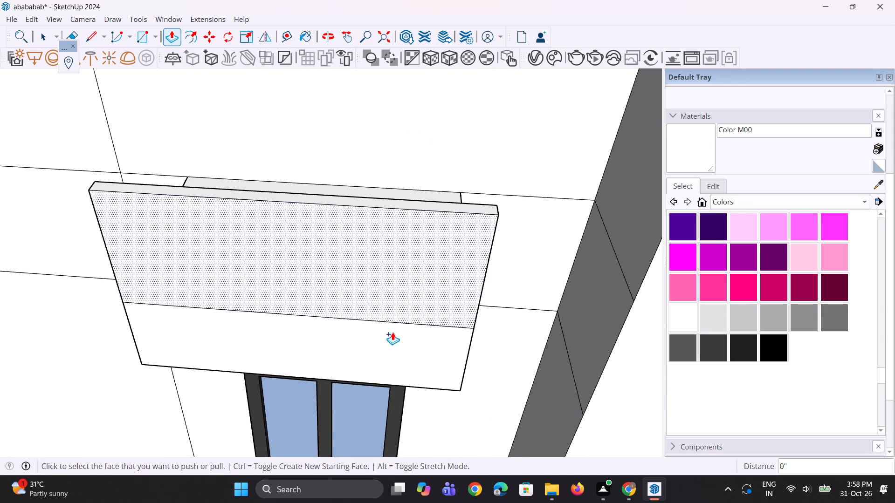
pyautogui.scroll(-16, 392, 332)
pyautogui.scroll(8, 416, 198)
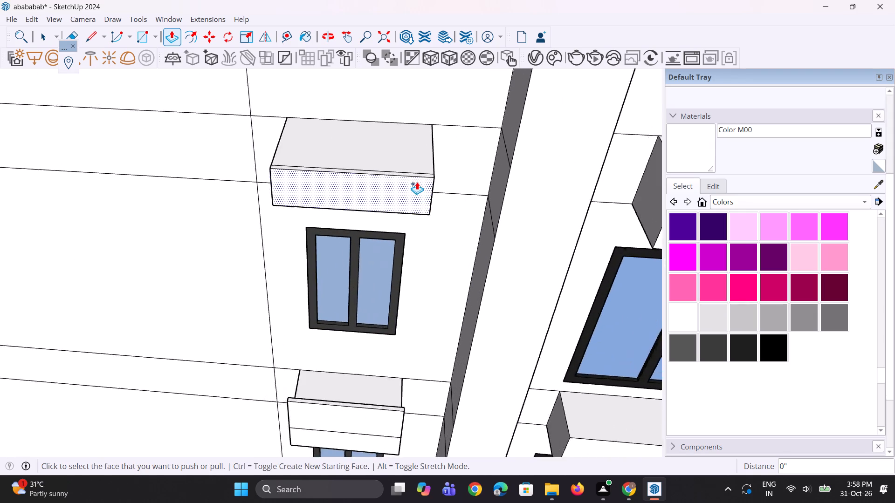
pyautogui.scroll(4, 417, 182)
pyautogui.doubleClick(420, 175)
# Extrude the top face of the parapet at the upper projecting band upward 2 3/4" as a separate cap strip.
pyautogui.scroll(1, 407, 336)
pyautogui.scroll(-6, 406, 337)
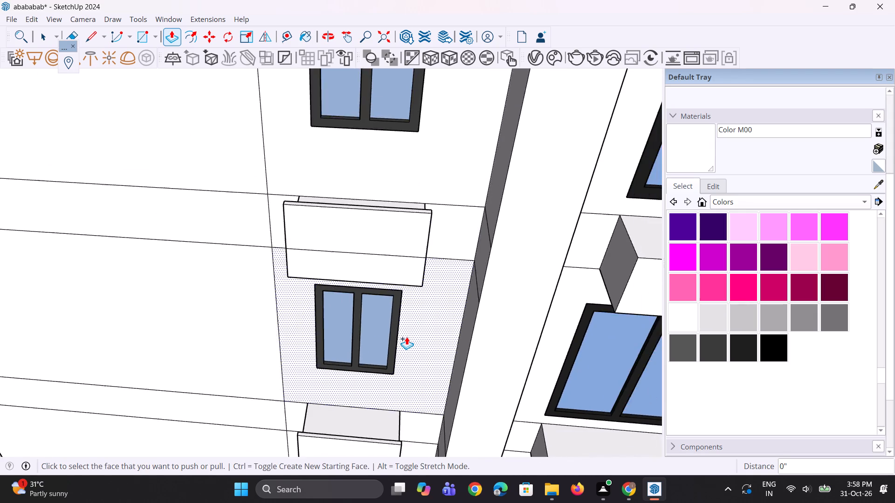
pyautogui.scroll(-10, 406, 337)
pyautogui.scroll(6, 418, 179)
pyautogui.scroll(-6, 421, 196)
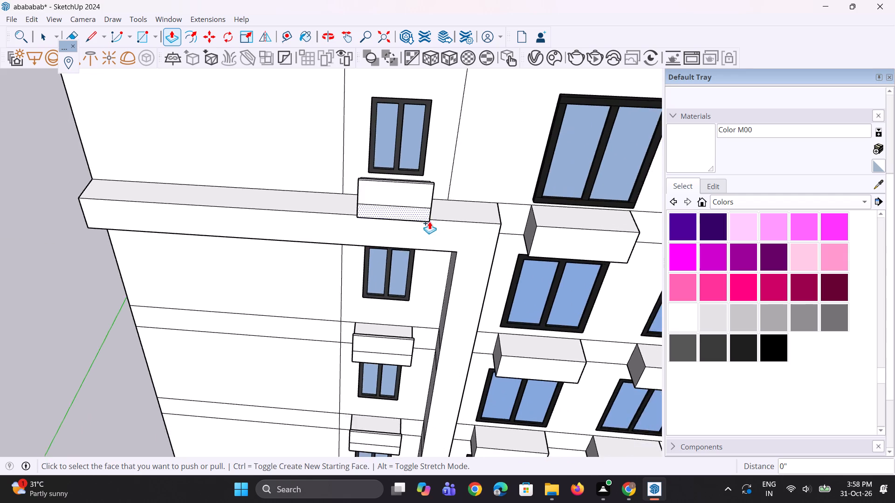
pyautogui.scroll(-3, 429, 221)
pyautogui.scroll(5, 390, 132)
pyautogui.scroll(7, 417, 229)
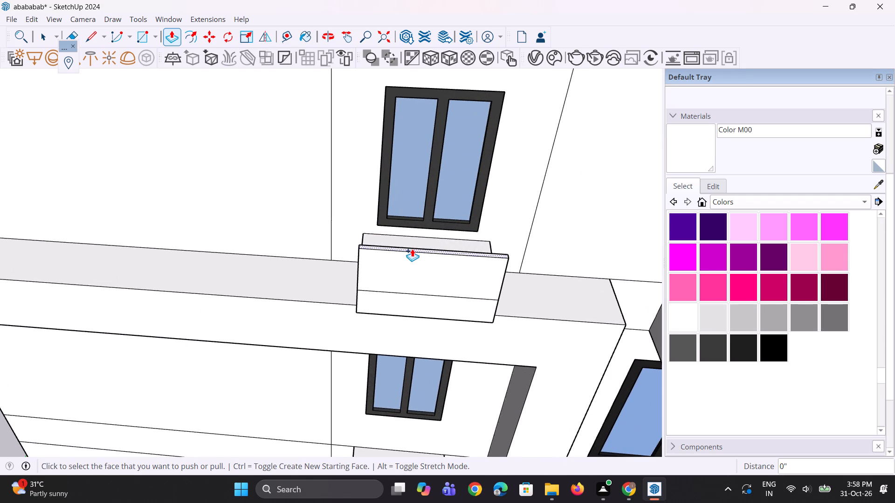
pyautogui.click(412, 249)
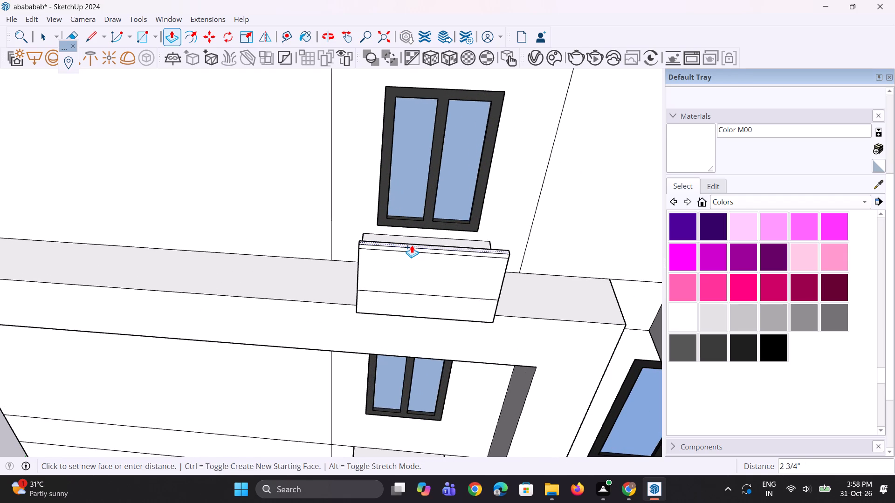
pyautogui.click(412, 245)
# Repeat the 2 3/4" cap extrusion on the parapet of the balcony just below the upper projecting band.
pyautogui.scroll(1, 371, 258)
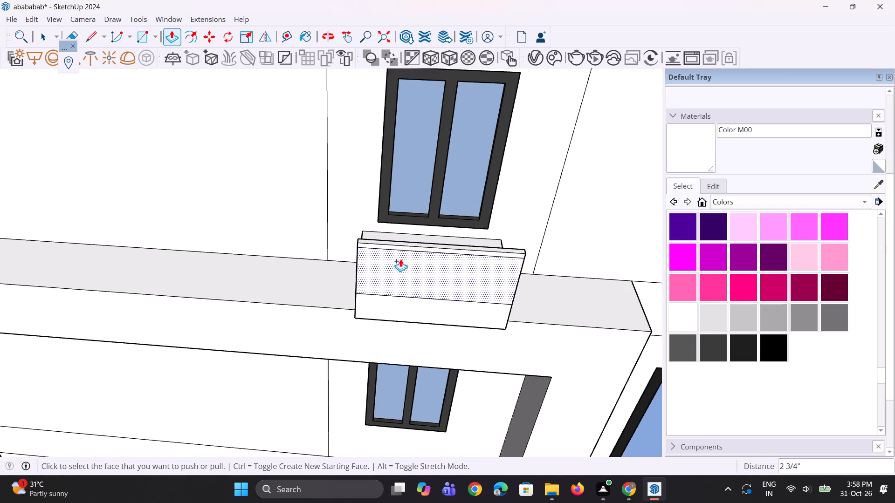
pyautogui.moveTo(402, 259); pyautogui.dragTo(511, 143, button='middle')
pyautogui.scroll(-5, 463, 161)
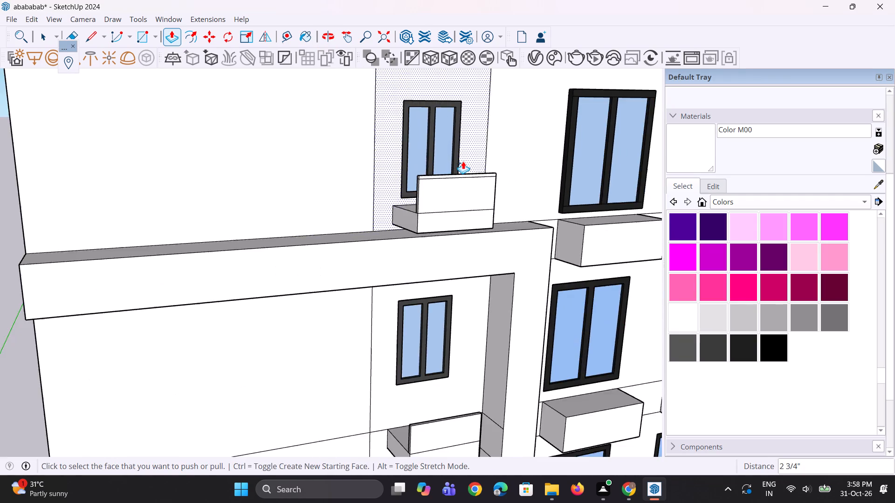
pyautogui.scroll(-5, 463, 161)
pyautogui.scroll(5, 473, 313)
pyautogui.scroll(9, 427, 315)
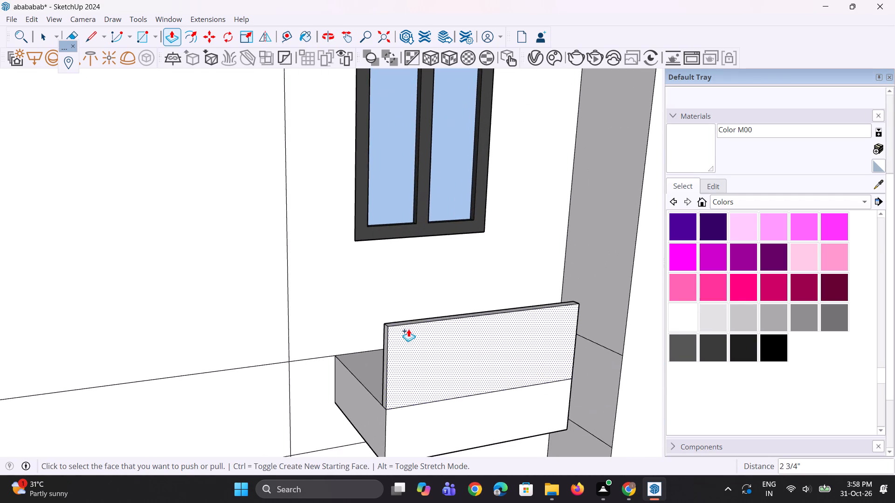
pyautogui.scroll(3, 409, 326)
pyautogui.doubleClick(420, 321)
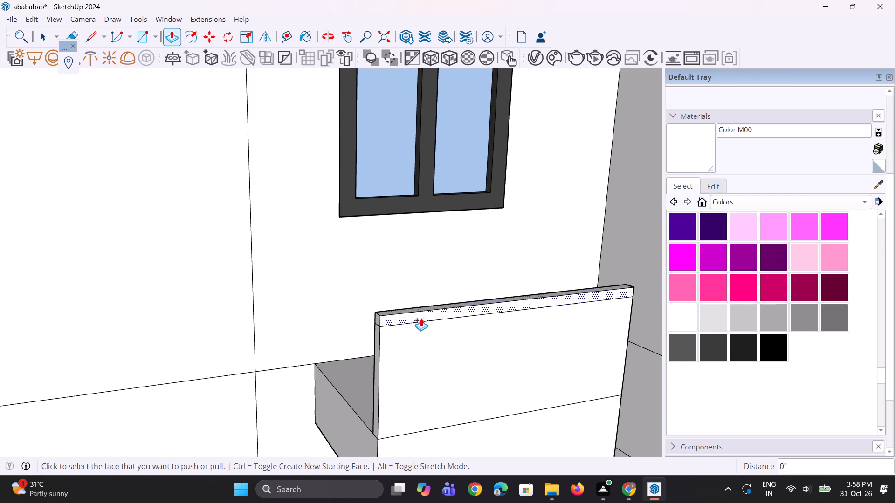
# Repeat the 2 3/4" cap extrusion on the parapet of the second balcony below the upper projecting band.
pyautogui.scroll(-18, 411, 282)
pyautogui.scroll(11, 397, 408)
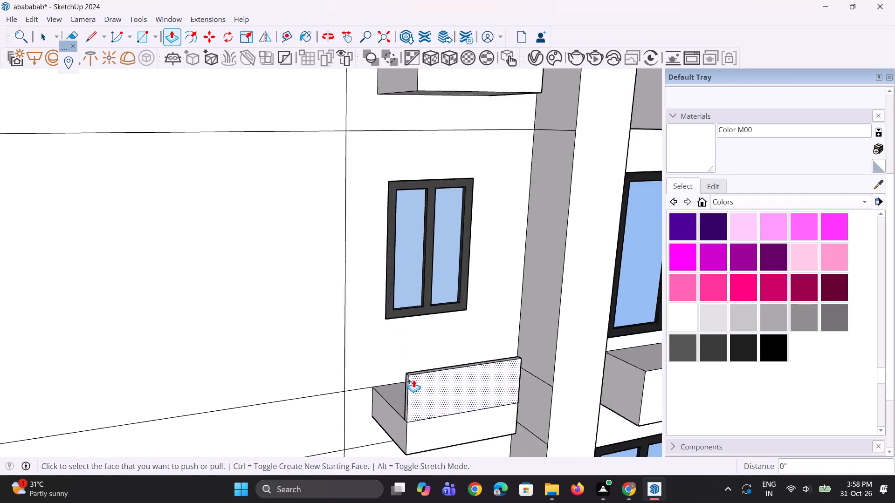
pyautogui.scroll(8, 415, 376)
pyautogui.doubleClick(417, 371)
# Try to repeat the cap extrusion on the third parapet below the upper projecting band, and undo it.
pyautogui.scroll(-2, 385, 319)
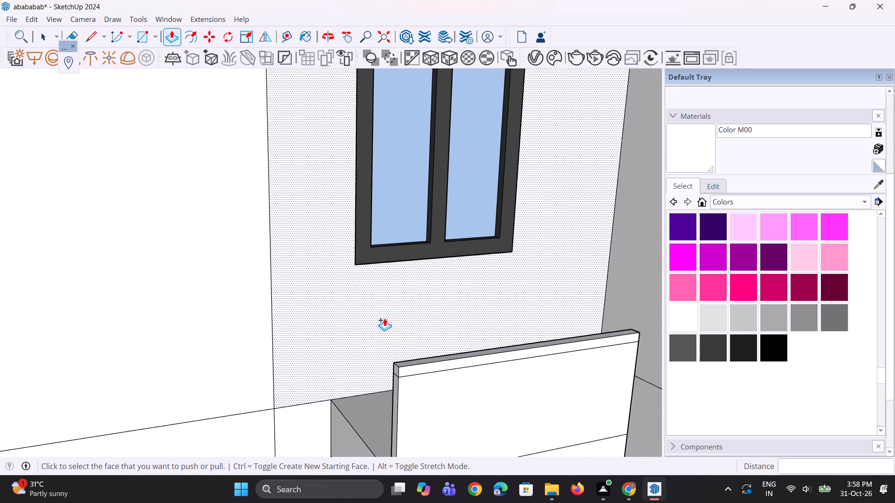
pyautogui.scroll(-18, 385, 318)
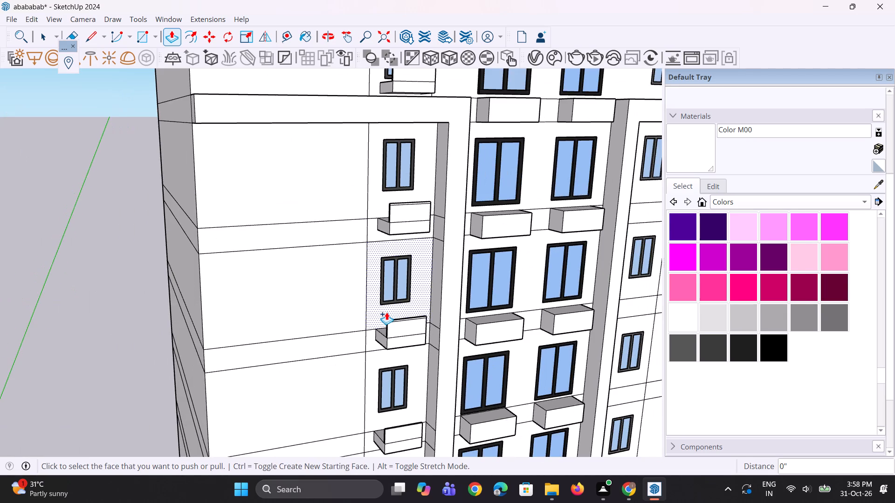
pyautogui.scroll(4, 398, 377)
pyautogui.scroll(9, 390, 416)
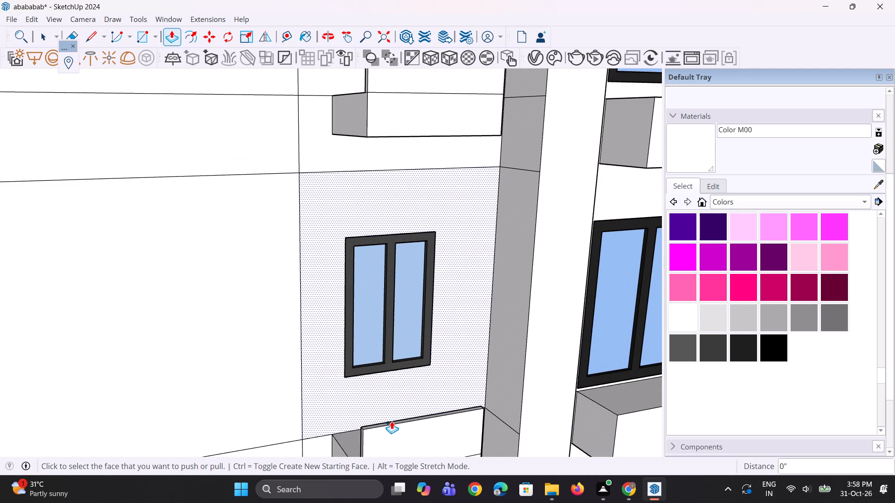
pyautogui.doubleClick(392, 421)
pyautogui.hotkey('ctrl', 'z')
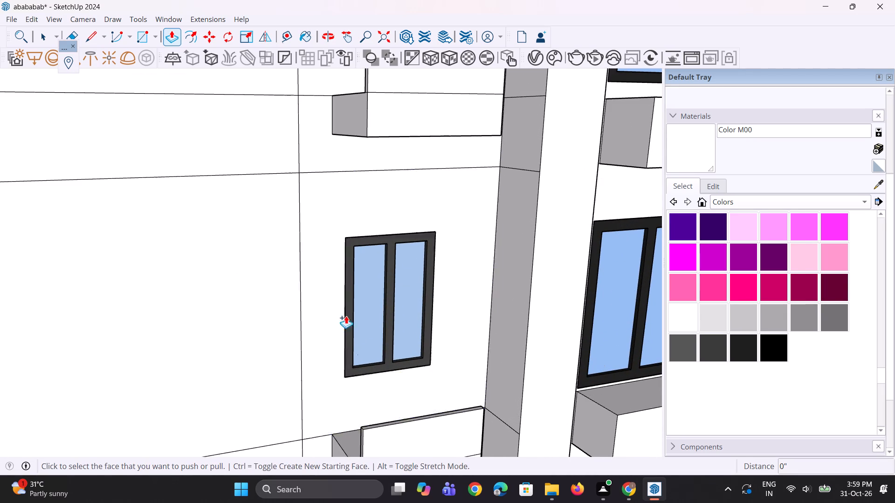
# Repeat the 2 3/4" cap extrusion on the top face of the third parapet below the upper projecting band.
pyautogui.scroll(-6, 334, 294)
pyautogui.moveTo(339, 344); pyautogui.dragTo(329, 436, button='middle')
pyautogui.scroll(5, 332, 428)
pyautogui.scroll(8, 389, 375)
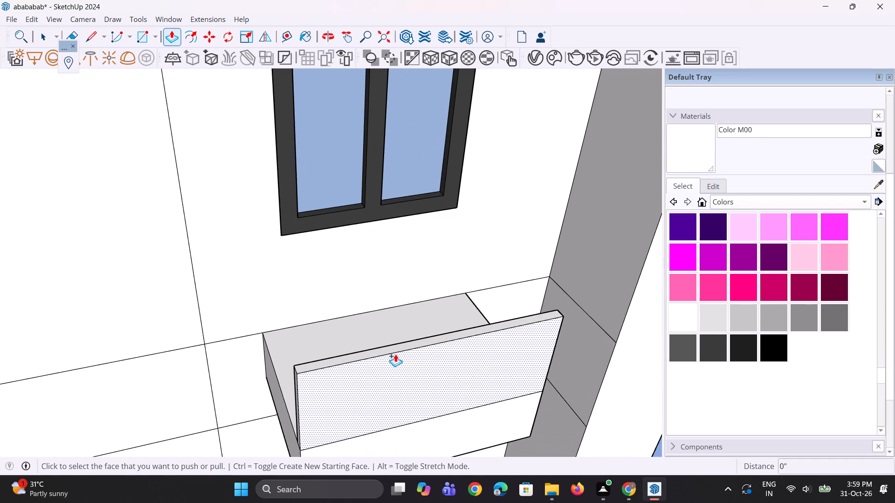
pyautogui.doubleClick(397, 347)
# Repeat the 2 3/4" cap extrusion on the parapet of the balcony just above the lower projecting band.
pyautogui.scroll(-12, 413, 320)
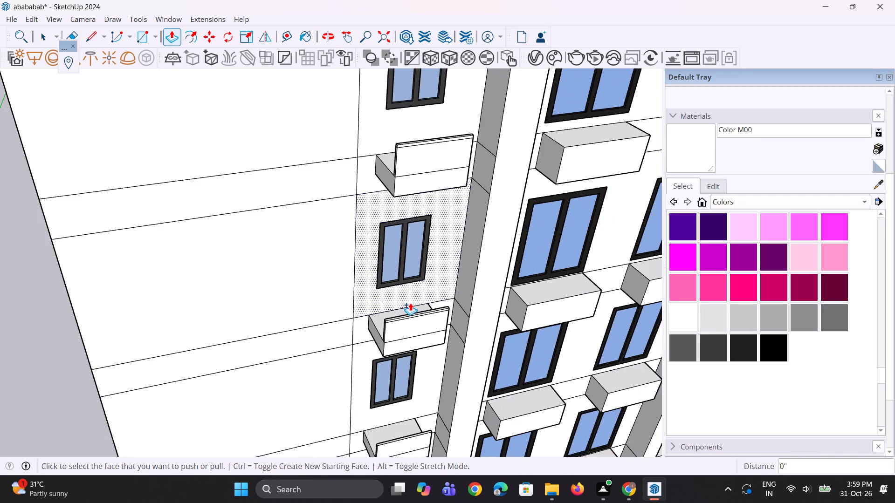
pyautogui.scroll(-12, 410, 303)
pyautogui.scroll(10, 395, 368)
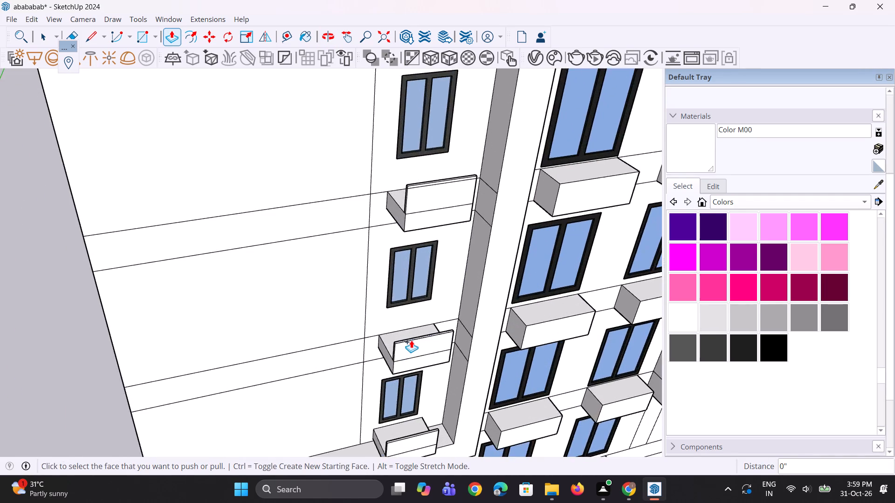
pyautogui.scroll(8, 411, 340)
pyautogui.doubleClick(412, 338)
# Repeat the 2 3/4" cap extrusion on the parapet of the balcony at the lower projecting band.
pyautogui.scroll(-5, 389, 323)
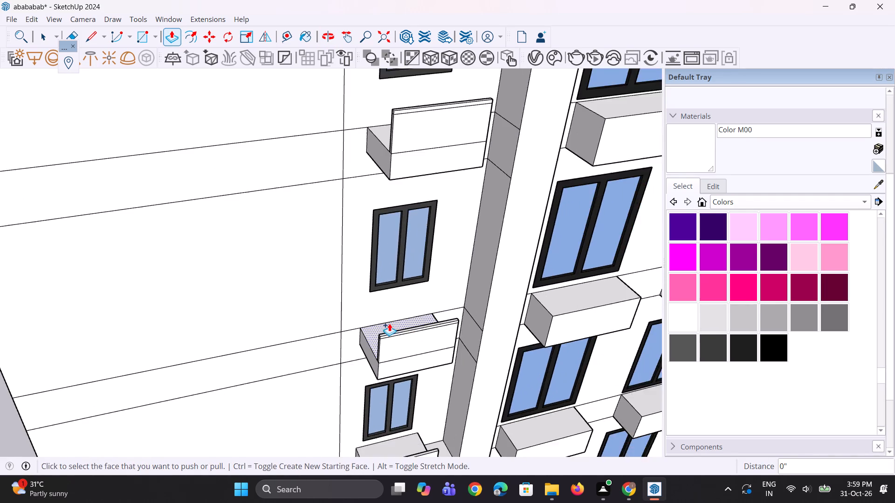
pyautogui.scroll(-11, 389, 323)
pyautogui.scroll(13, 397, 359)
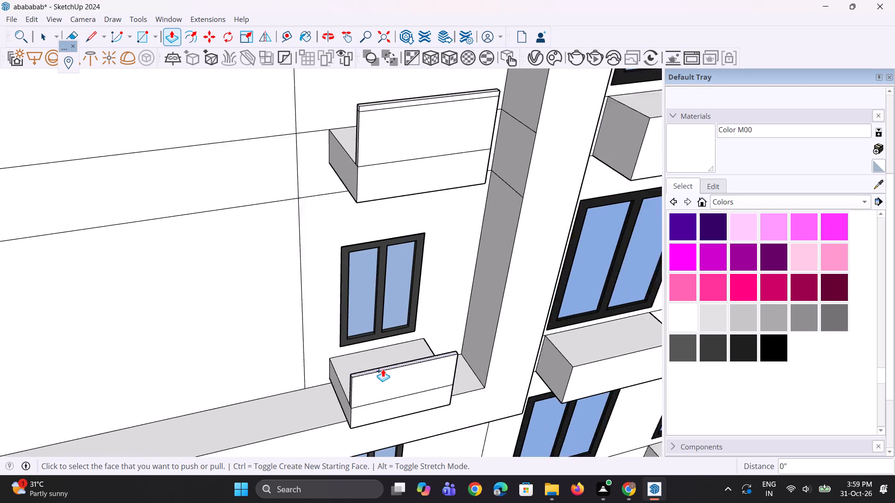
pyautogui.scroll(5, 383, 369)
pyautogui.doubleClick(382, 369)
# Repeat the 2 3/4" cap extrusion on the parapet of the lowest balcony.
pyautogui.scroll(-10, 399, 326)
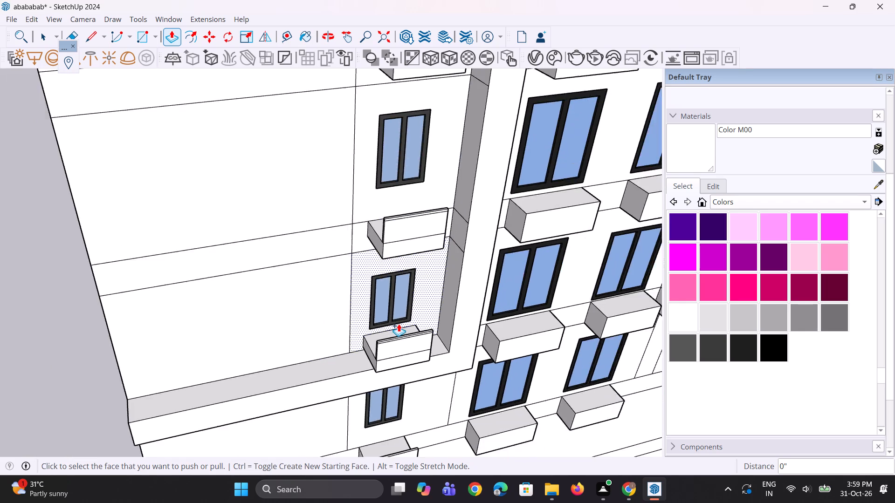
pyautogui.scroll(-5, 399, 324)
pyautogui.scroll(14, 395, 403)
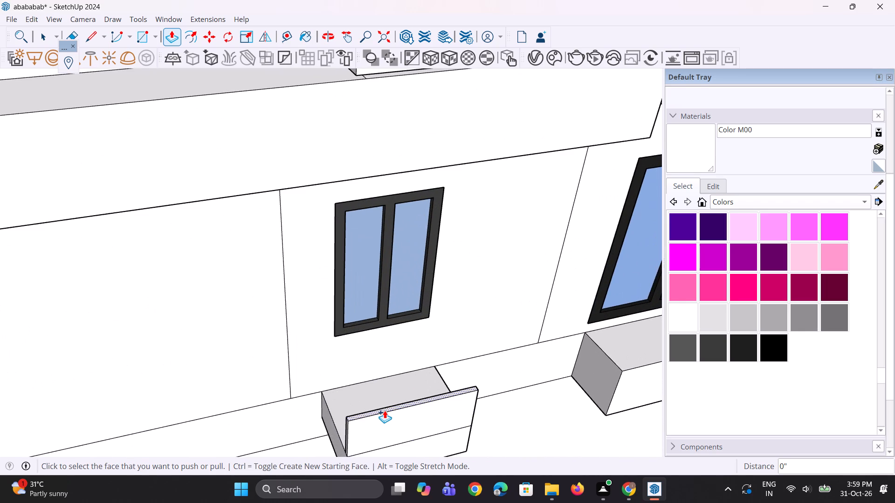
pyautogui.doubleClick(385, 410)
# Push the blank corner wall panel beside the lowest parapeted balcony inward to form a deep recess.
pyautogui.moveTo(386, 410); pyautogui.dragTo(70, 363, button='middle')
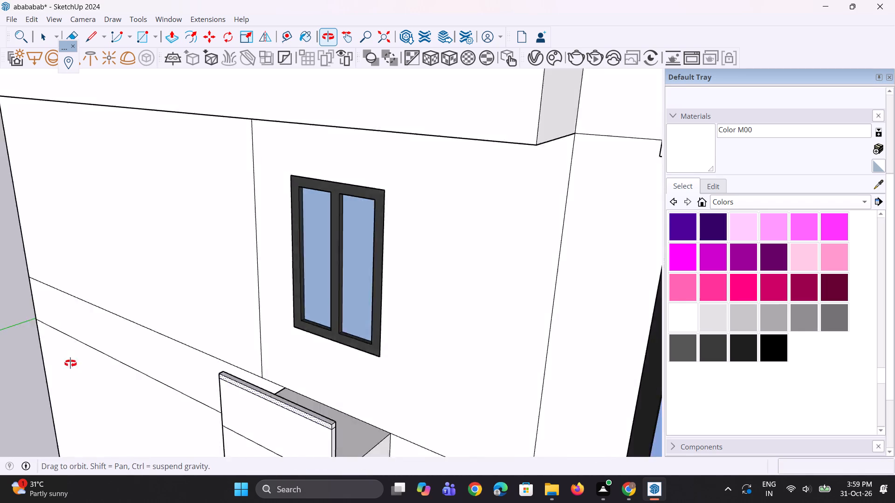
pyautogui.moveTo(70, 363); pyautogui.dragTo(69, 363, button='middle')
pyautogui.scroll(5, 138, 389)
pyautogui.scroll(-12, 233, 396)
pyautogui.moveTo(239, 394); pyautogui.dragTo(513, 382, button='middle')
pyautogui.scroll(5, 616, 306)
pyautogui.scroll(1, 189, 359)
pyautogui.scroll(-5, 186, 360)
pyautogui.moveTo(220, 340); pyautogui.dragTo(414, 379, button='middle')
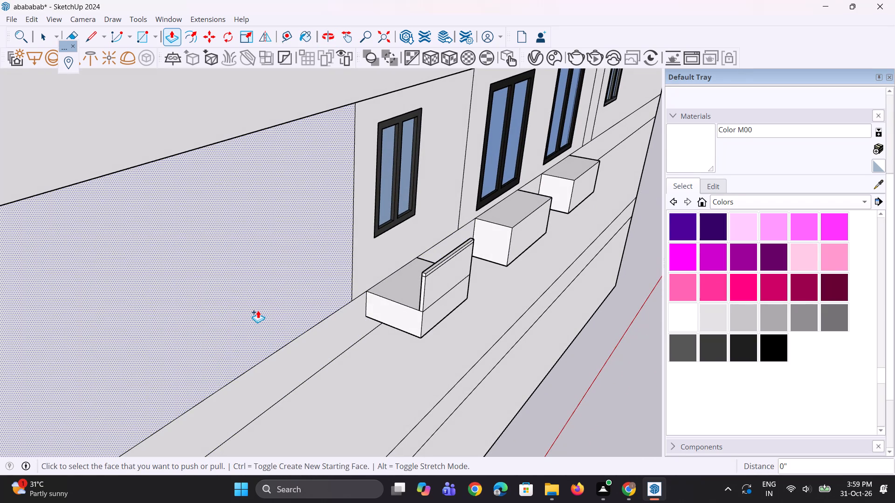
pyautogui.click(257, 310)
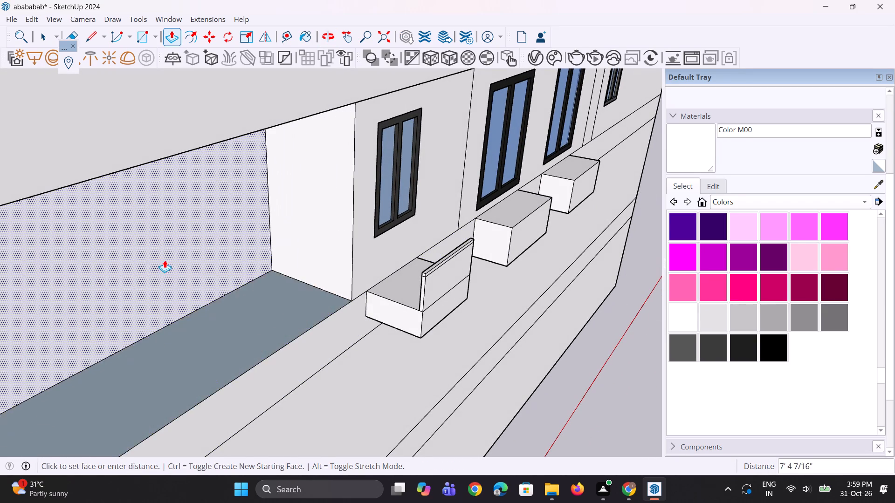
pyautogui.click(133, 251)
# Repeat the same inward push on the corner wall panels of the three floors directly above the lower projecting band.
pyautogui.scroll(-6, 196, 366)
pyautogui.doubleClick(151, 170)
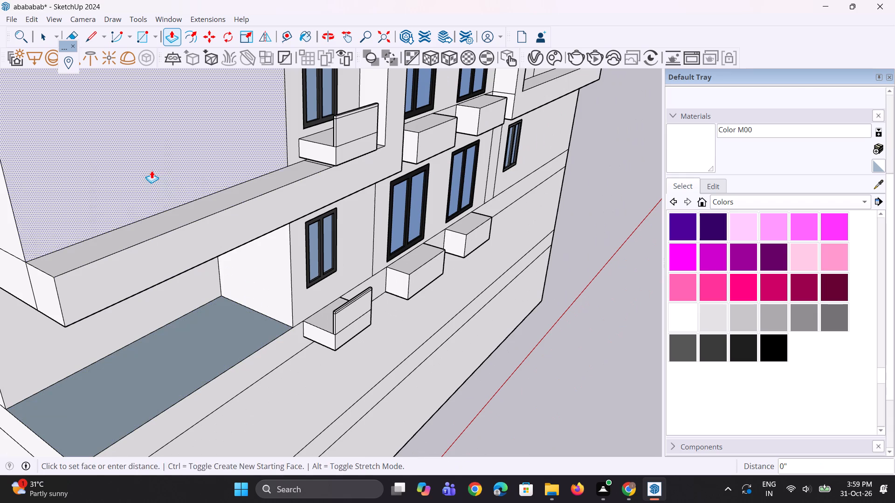
pyautogui.scroll(-18, 199, 388)
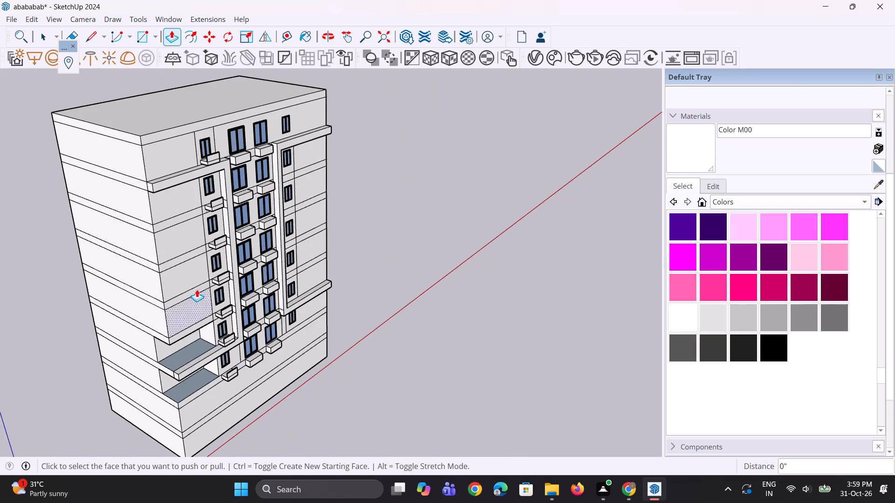
pyautogui.scroll(5, 194, 285)
pyautogui.doubleClick(191, 324)
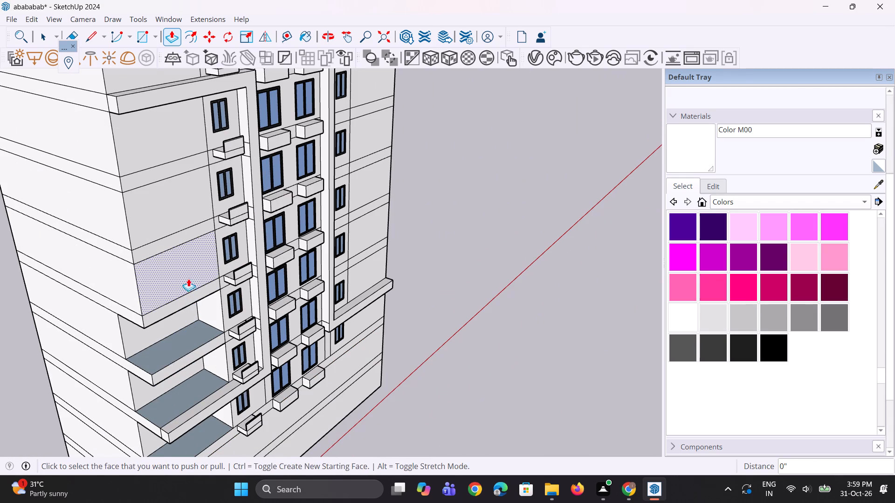
pyautogui.doubleClick(188, 276)
# Repeat the same inward push on the remaining three corner wall panels, up to the top floor above the upper band.
pyautogui.scroll(-12, 180, 425)
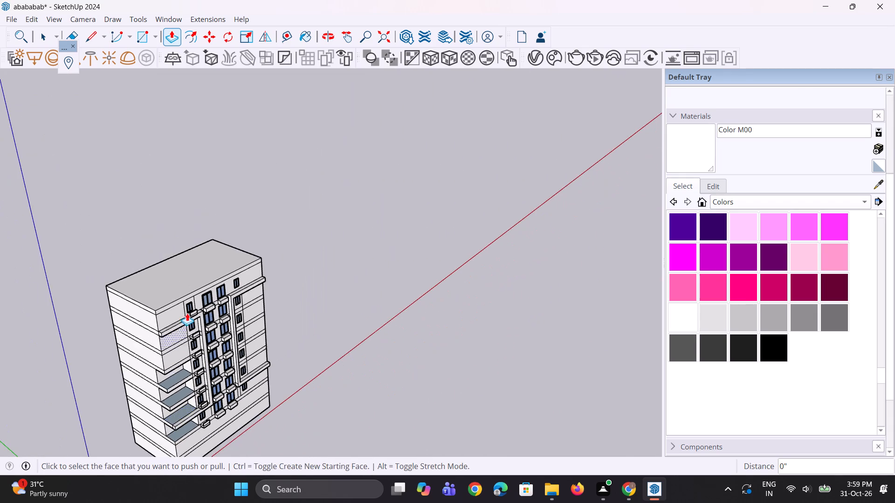
pyautogui.scroll(5, 187, 313)
pyautogui.scroll(5, 171, 386)
pyautogui.doubleClick(168, 395)
pyautogui.scroll(3, 137, 320)
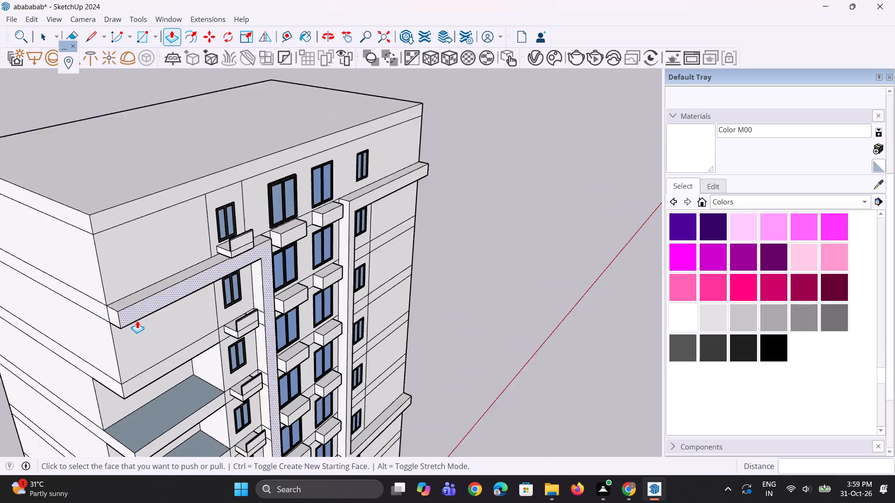
pyautogui.scroll(6, 137, 320)
pyautogui.doubleClick(138, 340)
pyautogui.scroll(-4, 145, 387)
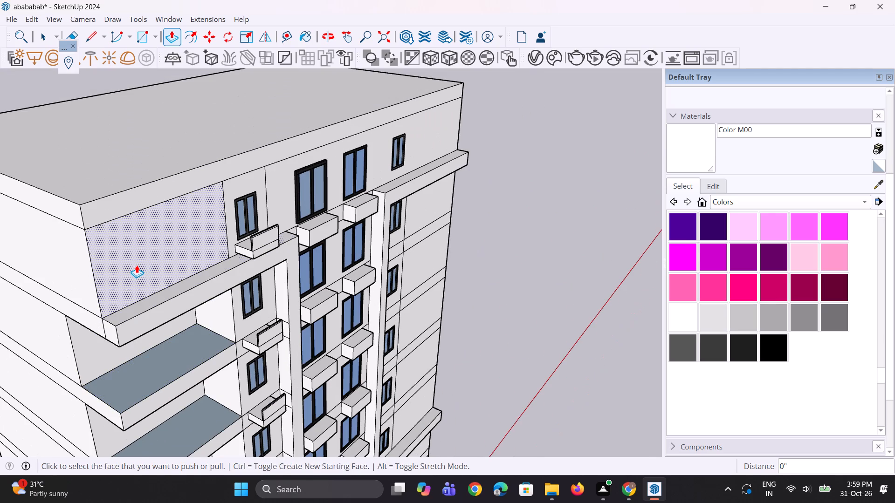
pyautogui.doubleClick(137, 265)
# Choose the Translucent Glass Gray material from the Glass and Mirrors collection for the top balcony's parapet.
pyautogui.scroll(8, 255, 392)
pyautogui.scroll(-5, 268, 345)
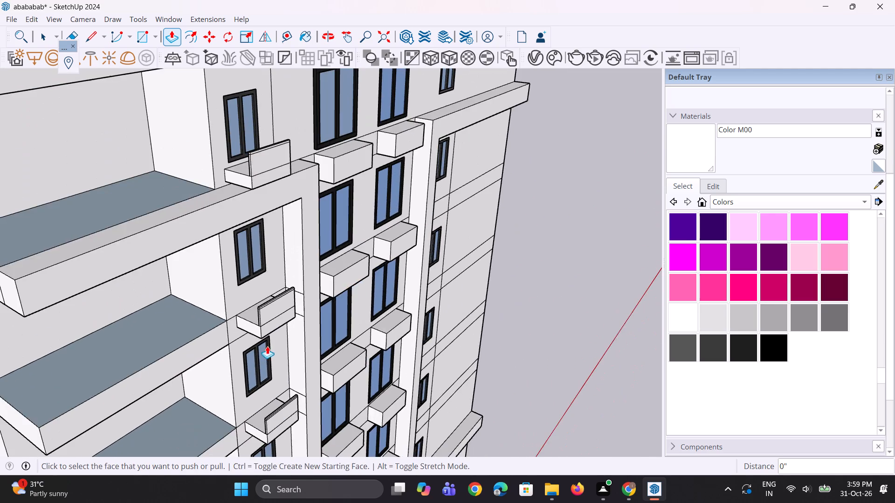
pyautogui.moveTo(255, 240); pyautogui.dragTo(276, 392, button='middle')
pyautogui.scroll(5, 285, 390)
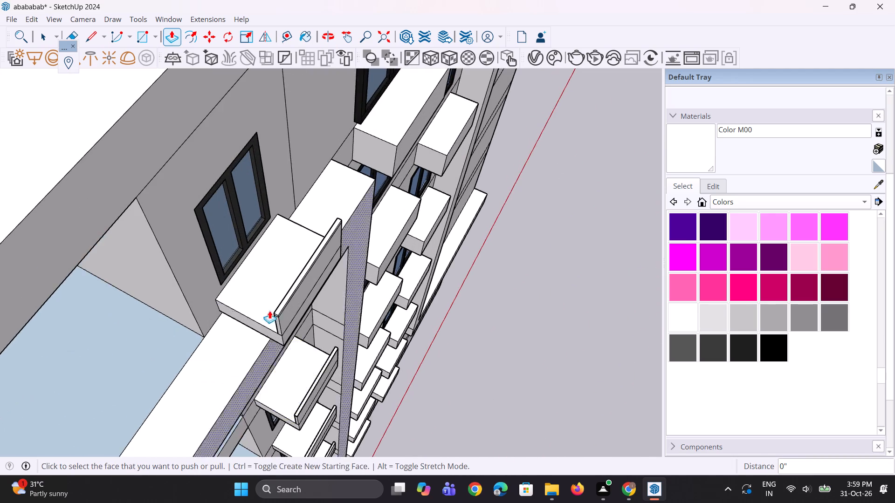
pyautogui.scroll(14, 269, 311)
pyautogui.moveTo(315, 328); pyautogui.dragTo(448, 291, button='middle')
pyautogui.click(744, 206)
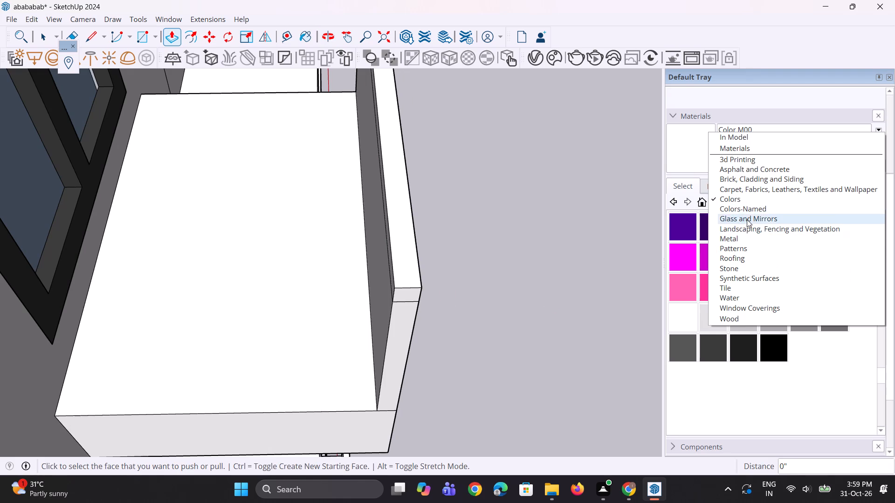
pyautogui.click(747, 219)
pyautogui.click(703, 251)
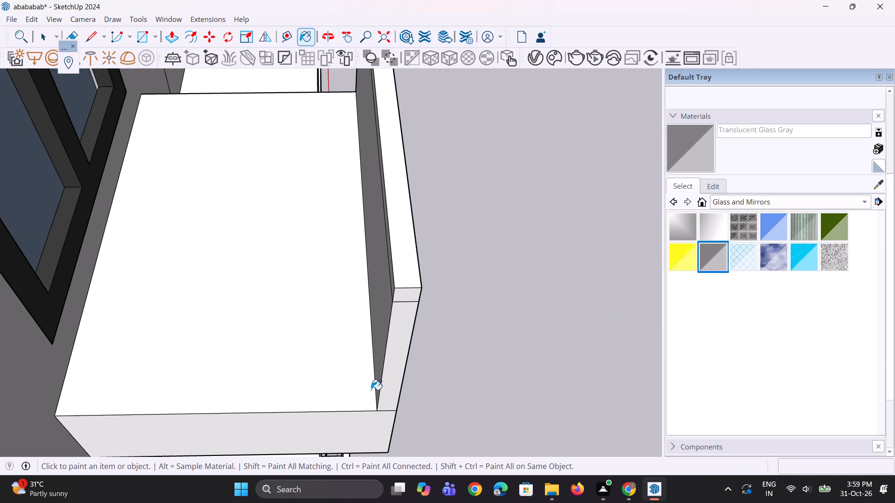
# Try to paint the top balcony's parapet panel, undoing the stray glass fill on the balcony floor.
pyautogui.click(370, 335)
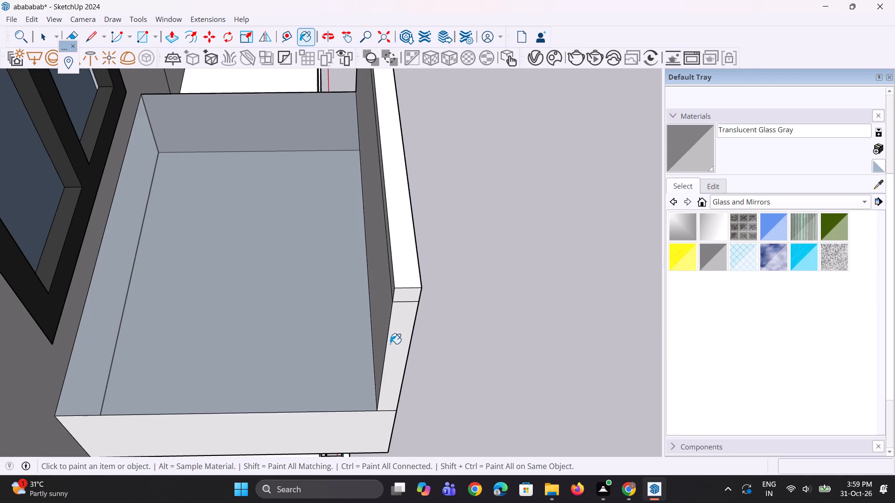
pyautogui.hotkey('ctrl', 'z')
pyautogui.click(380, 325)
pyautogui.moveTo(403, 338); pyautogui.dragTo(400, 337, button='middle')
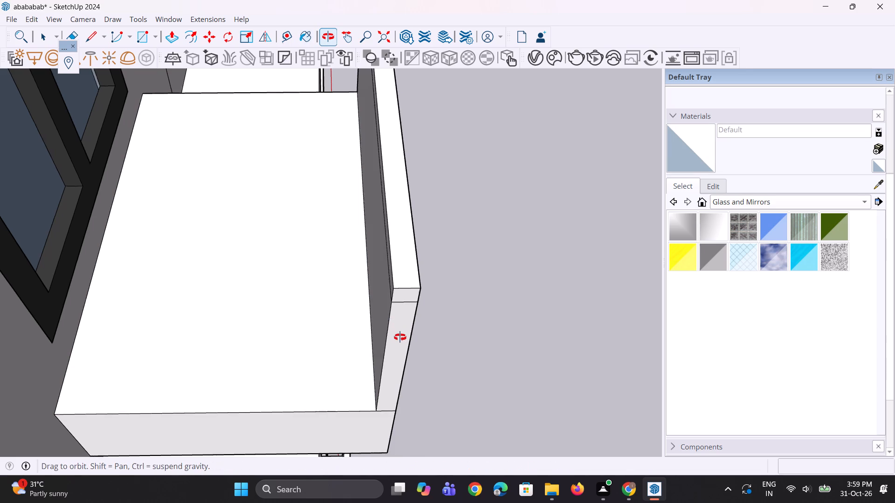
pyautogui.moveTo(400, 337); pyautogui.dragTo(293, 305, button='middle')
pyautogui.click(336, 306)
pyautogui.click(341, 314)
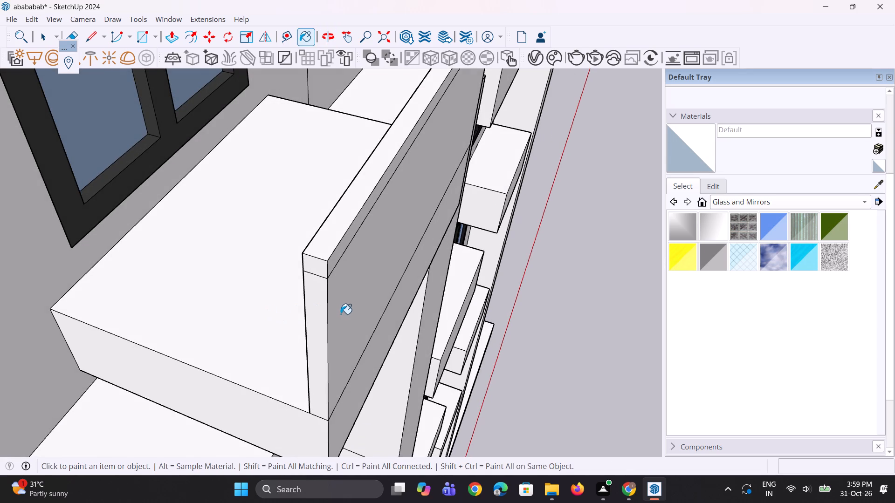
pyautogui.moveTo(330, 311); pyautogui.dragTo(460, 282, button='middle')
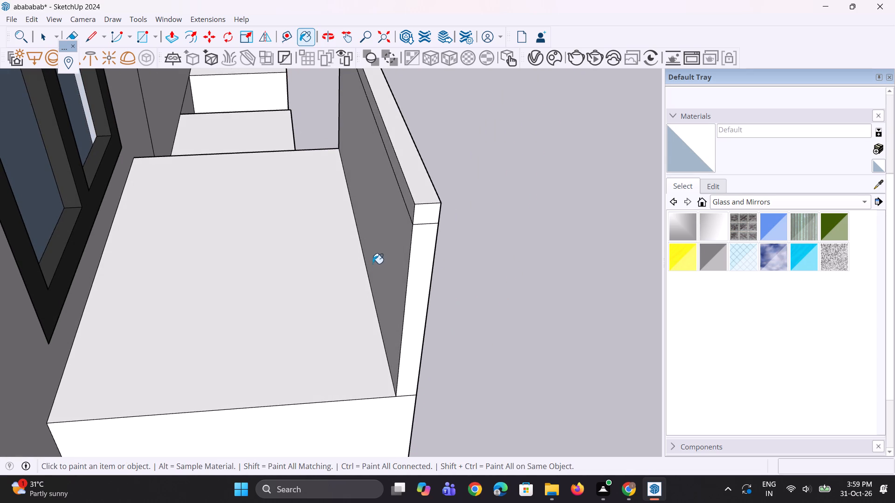
# Paint the inner and outer faces of the top balcony's parapet, below its cap, with Translucent Glass Gray.
pyautogui.click(719, 257)
pyautogui.scroll(1, 441, 295)
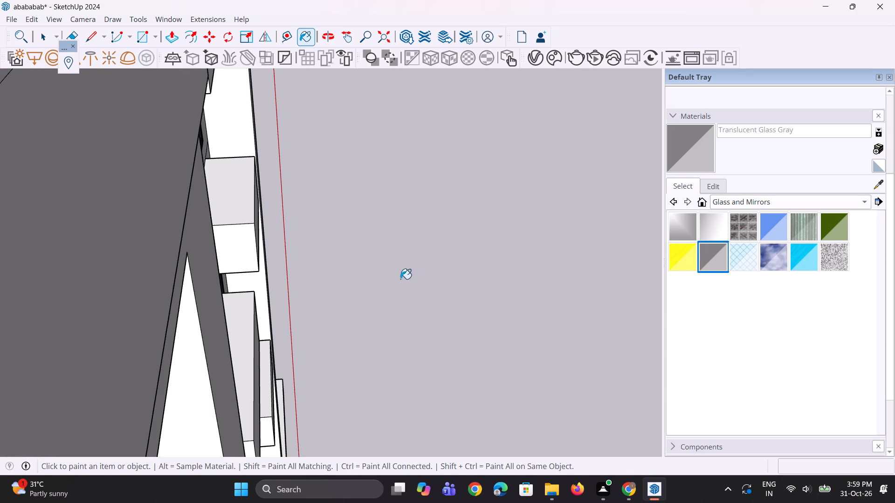
pyautogui.scroll(-3, 387, 278)
pyautogui.scroll(3, 379, 267)
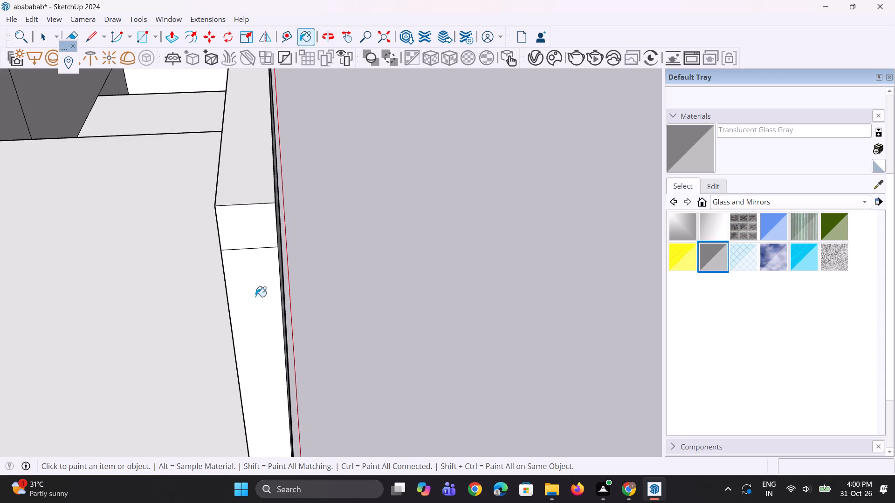
pyautogui.moveTo(255, 296); pyautogui.dragTo(342, 288, button='middle')
pyautogui.click(202, 303)
pyautogui.moveTo(311, 275); pyautogui.dragTo(82, 291, button='middle')
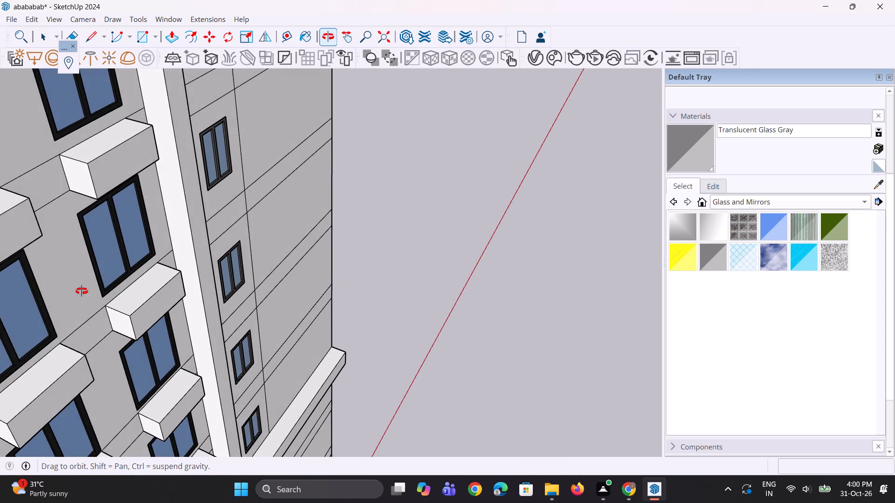
pyautogui.moveTo(82, 291); pyautogui.dragTo(83, 291, button='middle')
pyautogui.scroll(-9, 397, 330)
pyautogui.scroll(4, 283, 298)
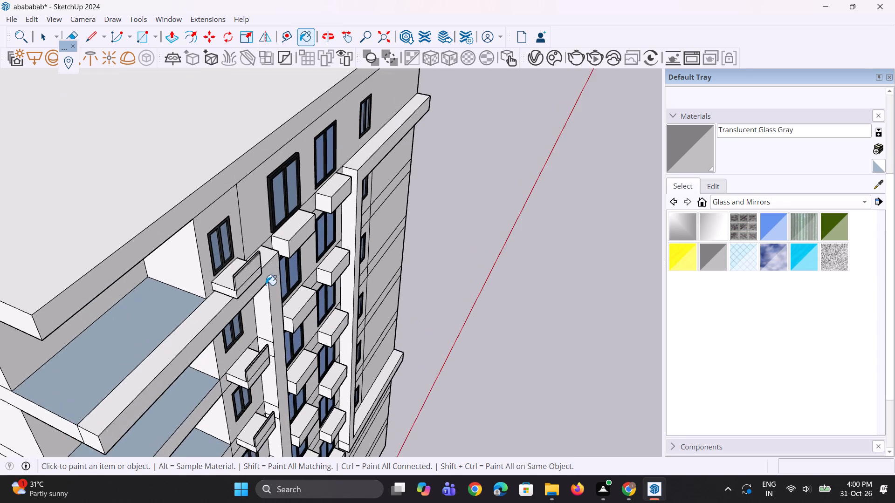
pyautogui.scroll(8, 244, 289)
pyautogui.click(246, 271)
# Paint the inner and outer parapet faces of the second balcony from the top with Translucent Glass Gray.
pyautogui.scroll(-4, 241, 250)
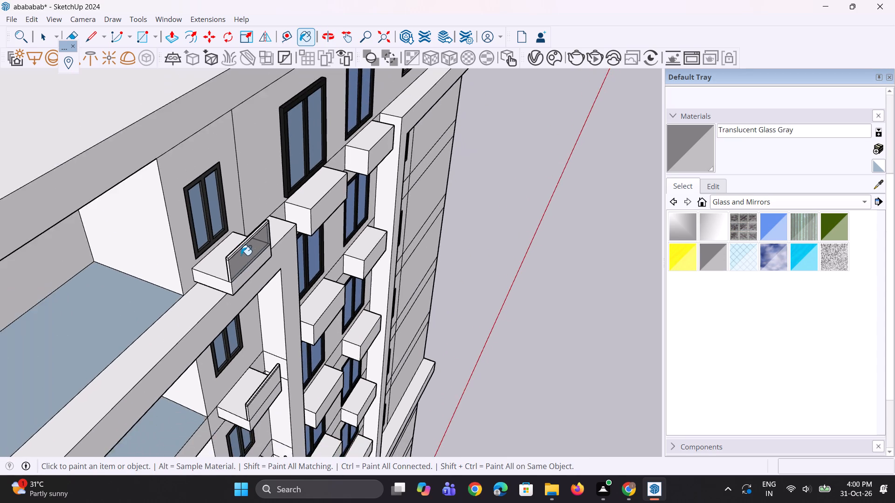
pyautogui.scroll(10, 265, 369)
pyautogui.scroll(3, 234, 448)
pyautogui.scroll(-6, 255, 279)
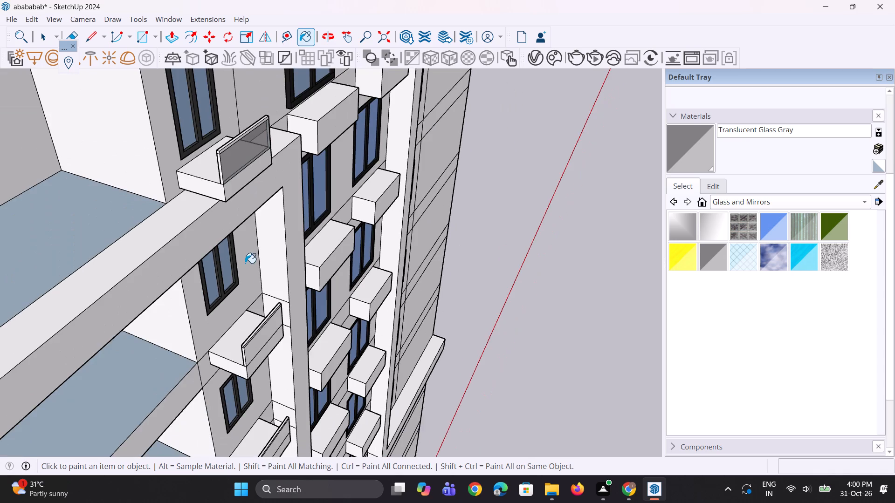
pyautogui.scroll(-6, 245, 263)
pyautogui.scroll(16, 226, 398)
pyautogui.moveTo(265, 169); pyautogui.dragTo(336, 194, button='middle')
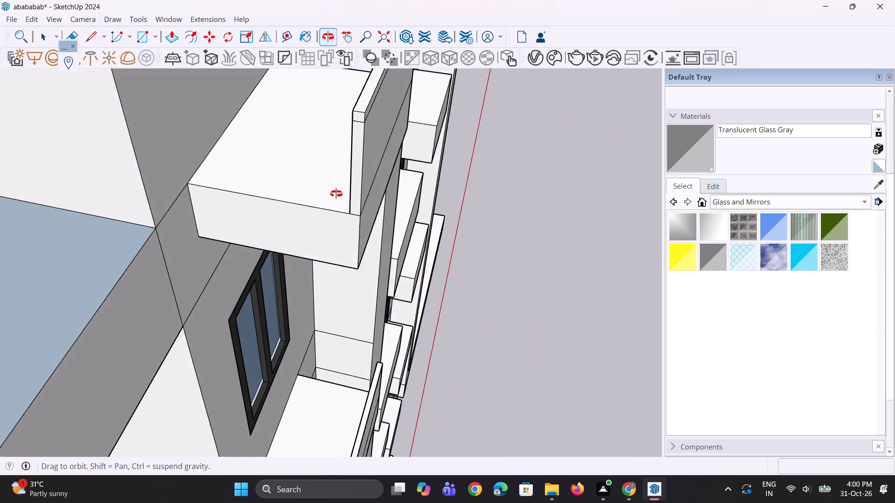
pyautogui.moveTo(336, 194); pyautogui.dragTo(358, 188, button='middle')
pyautogui.moveTo(374, 159); pyautogui.dragTo(429, 149, button='middle')
pyautogui.click(409, 129)
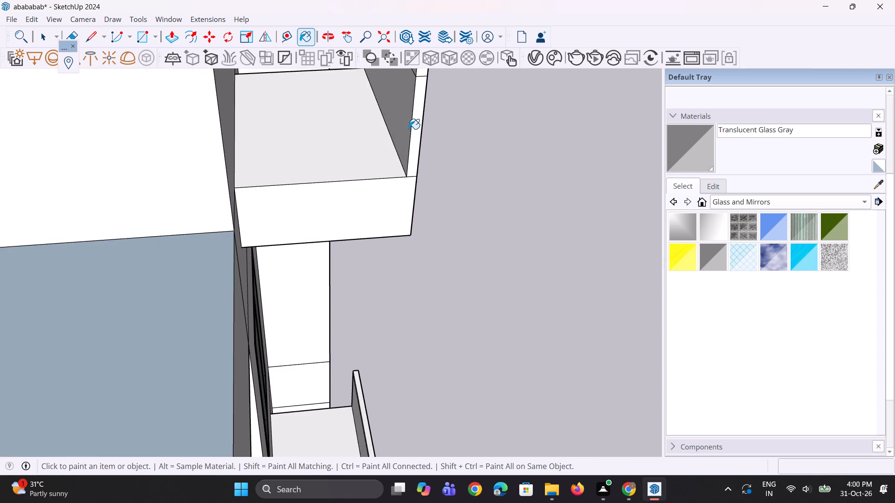
pyautogui.scroll(-6, 372, 242)
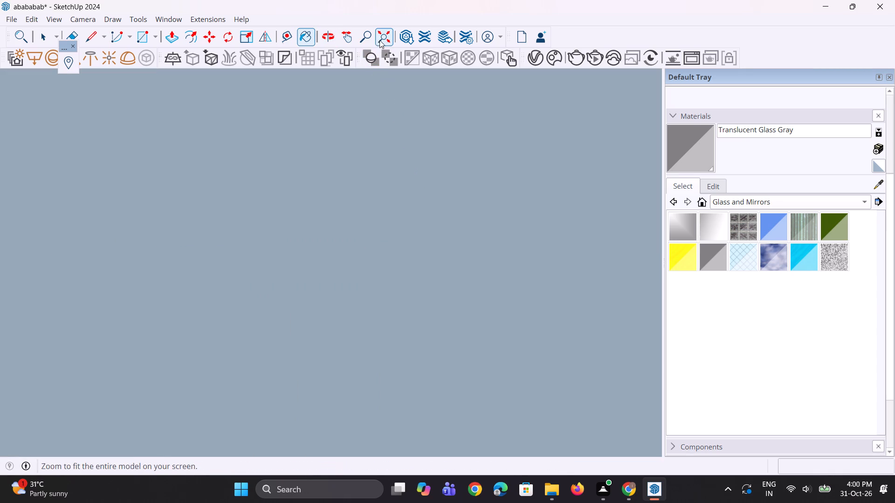
pyautogui.click(379, 40)
pyautogui.moveTo(365, 326); pyautogui.dragTo(170, 281, button='middle')
pyautogui.scroll(2, 389, 206)
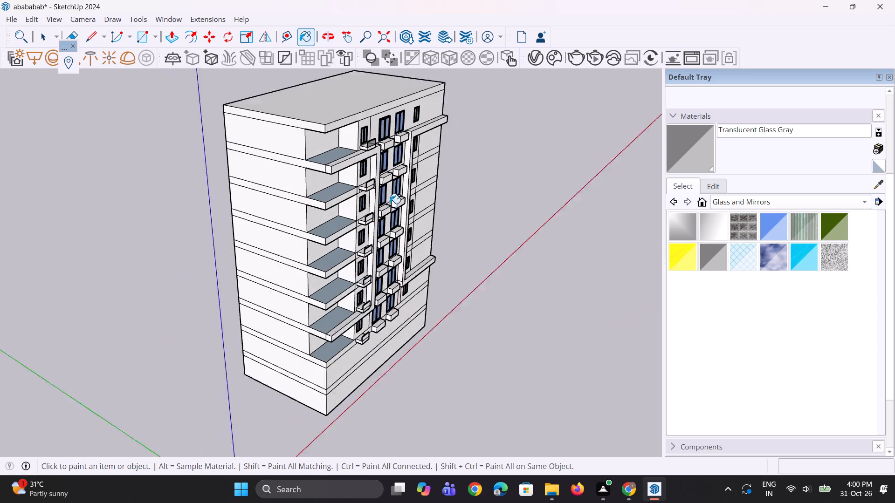
pyautogui.scroll(19, 390, 204)
pyautogui.click(336, 173)
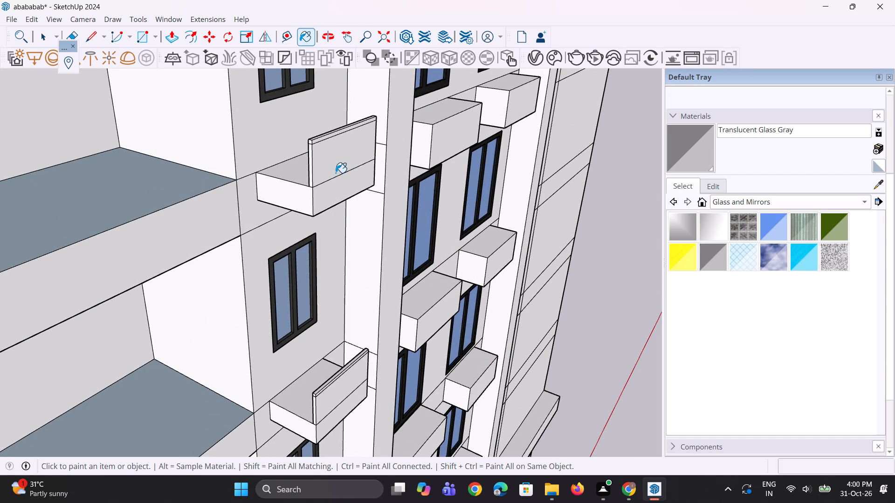
# Paint the outer and inner parapet faces of the third balcony from the top with Translucent Glass Gray.
pyautogui.scroll(-4, 336, 173)
pyautogui.scroll(6, 342, 315)
pyautogui.click(344, 333)
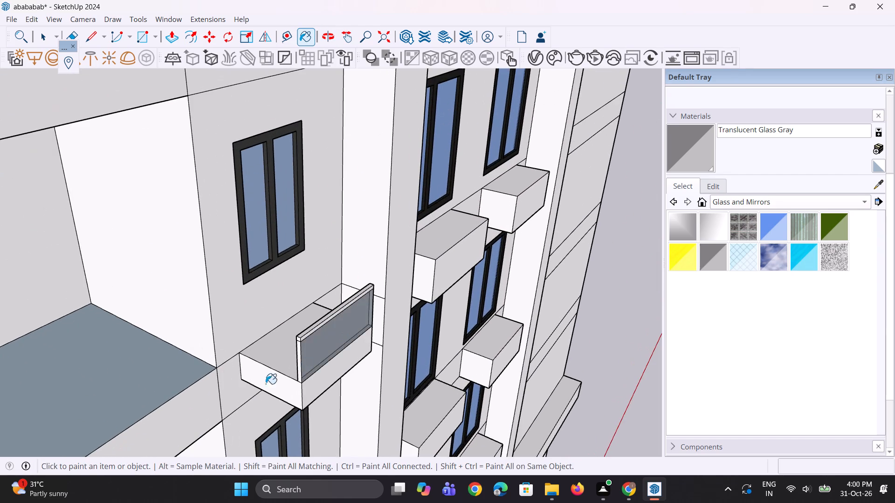
pyautogui.moveTo(257, 389); pyautogui.dragTo(386, 359, button='middle')
pyautogui.scroll(3, 442, 312)
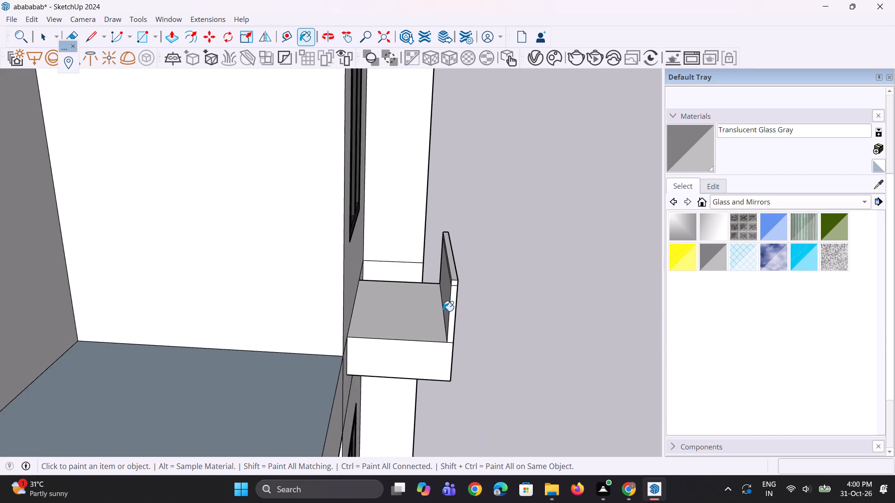
pyautogui.scroll(3, 443, 307)
pyautogui.click(447, 296)
# Paint the outer and inner parapet faces of the fourth balcony from the top with Translucent Glass Gray.
pyautogui.moveTo(448, 347); pyautogui.dragTo(349, 301, button='middle')
pyautogui.scroll(-4, 332, 287)
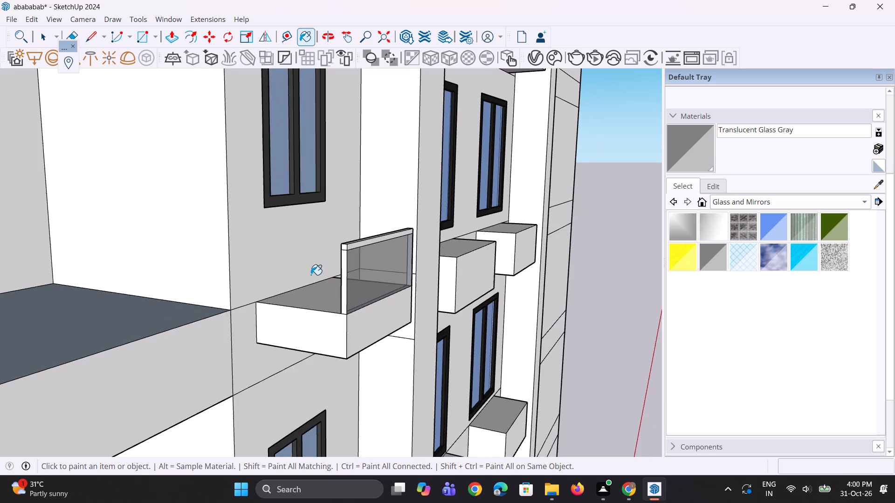
pyautogui.scroll(-10, 296, 266)
pyautogui.scroll(4, 296, 452)
pyautogui.scroll(4, 341, 408)
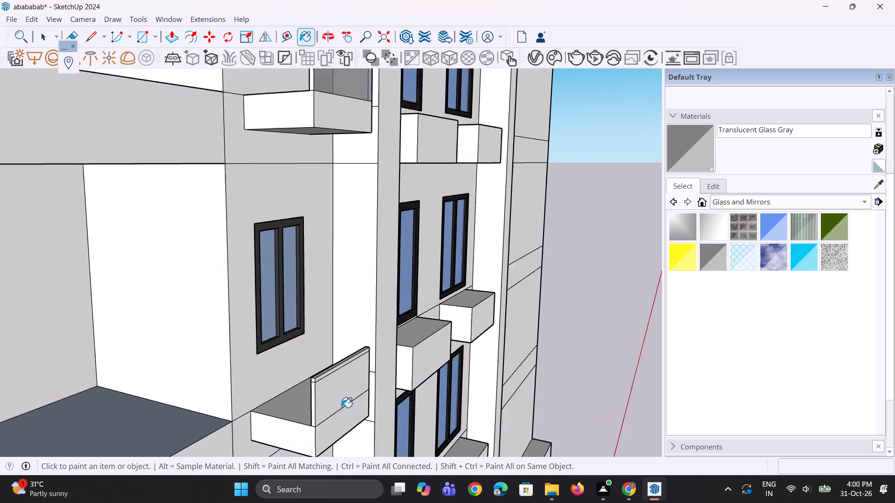
pyautogui.scroll(10, 341, 408)
pyautogui.click(339, 407)
pyautogui.moveTo(232, 385); pyautogui.dragTo(377, 380, button='middle')
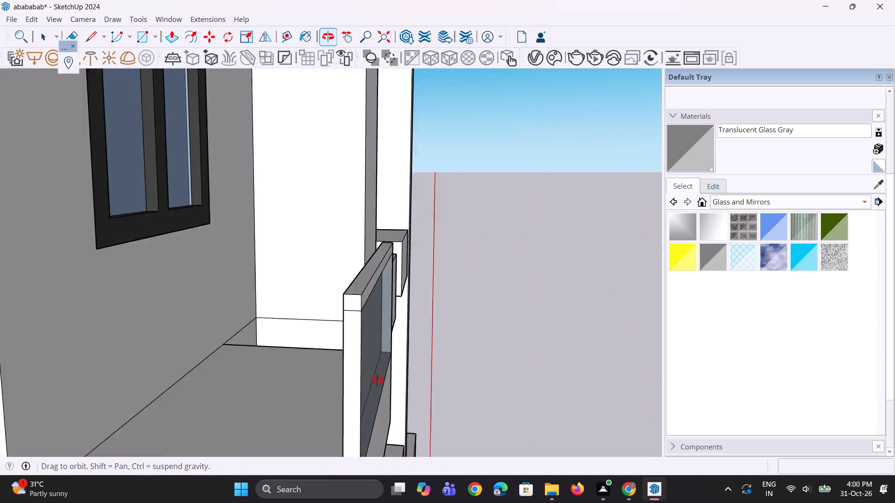
pyautogui.moveTo(377, 380); pyautogui.dragTo(385, 379, button='middle')
pyautogui.click(398, 368)
# Paint the outer and inner parapet faces of the fifth balcony from the top with Translucent Glass Gray.
pyautogui.scroll(1, 419, 374)
pyautogui.moveTo(419, 373); pyautogui.dragTo(283, 330, button='middle')
pyautogui.scroll(-5, 282, 329)
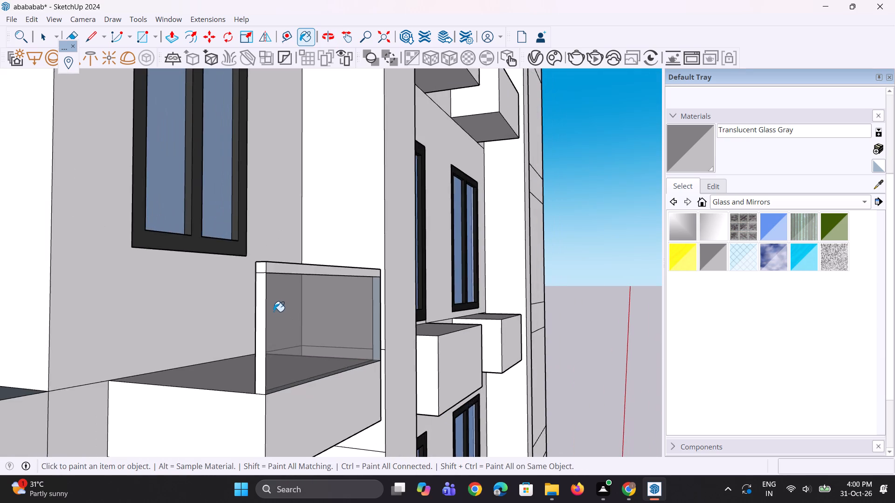
pyautogui.scroll(-16, 273, 309)
pyautogui.scroll(-9, 268, 296)
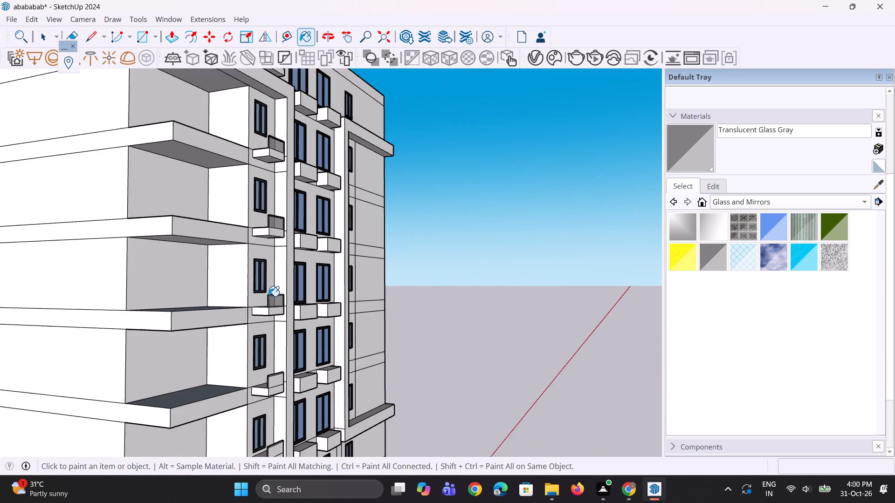
pyautogui.scroll(6, 246, 403)
pyautogui.scroll(15, 303, 370)
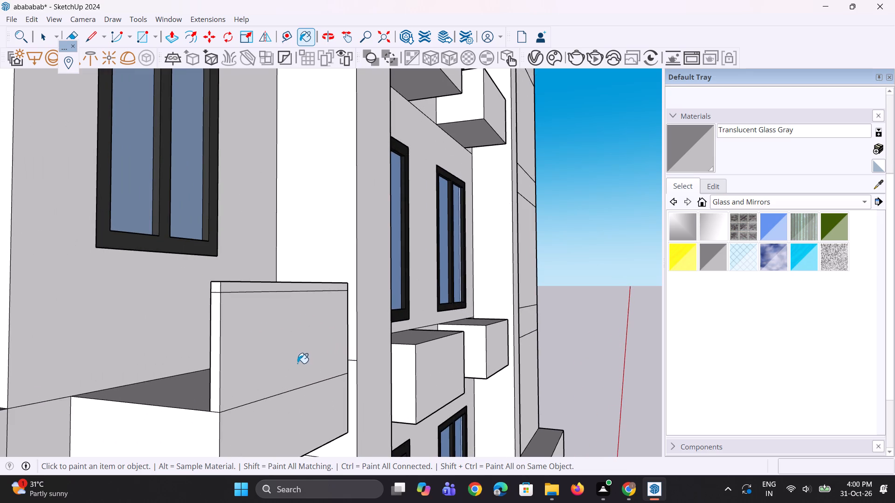
pyautogui.click(297, 363)
pyautogui.moveTo(237, 378); pyautogui.dragTo(373, 398, button='middle')
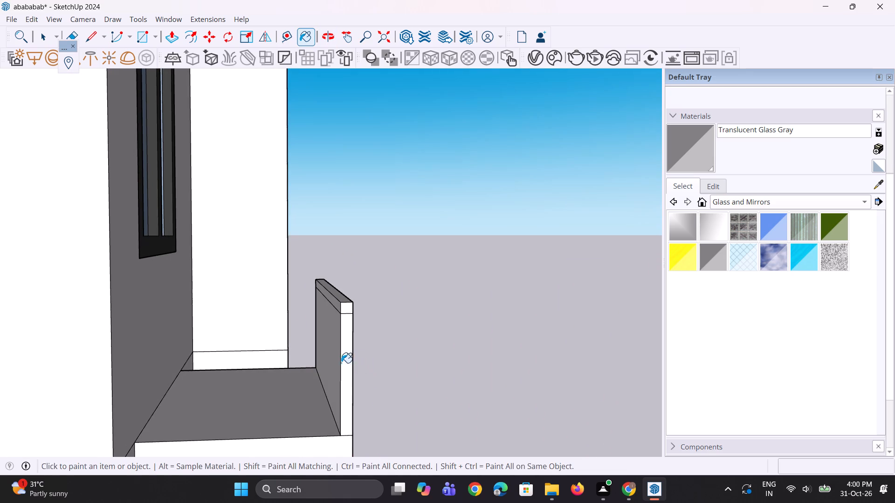
pyautogui.click(335, 363)
# Paint both parapet faces of the balcony just above the lower projecting band with Translucent Glass Gray.
pyautogui.scroll(-5, 227, 359)
pyautogui.moveTo(299, 353); pyautogui.dragTo(159, 348, button='middle')
pyautogui.scroll(1, 159, 346)
pyautogui.scroll(-6, 159, 344)
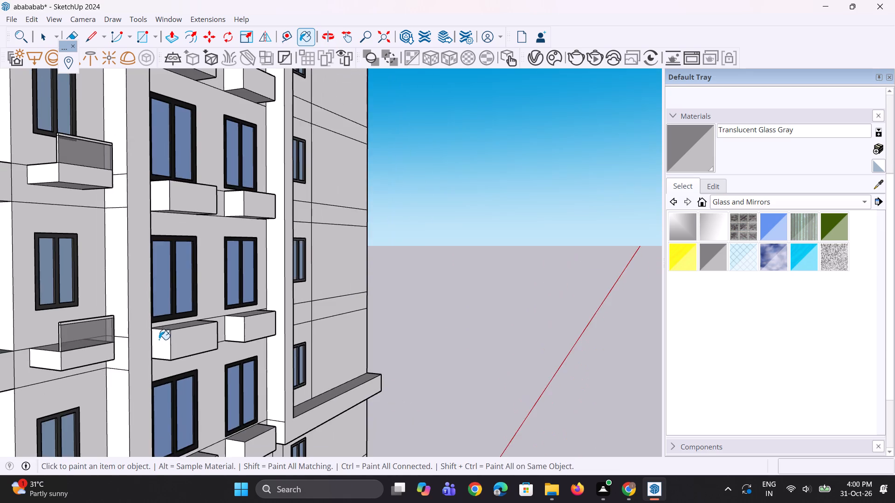
pyautogui.scroll(-11, 159, 336)
pyautogui.scroll(9, 146, 387)
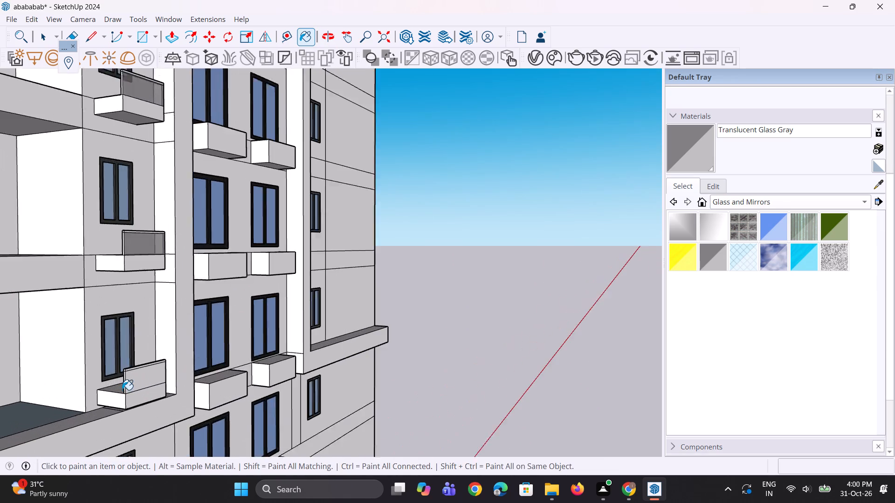
pyautogui.scroll(8, 122, 390)
pyautogui.scroll(17, 128, 383)
pyautogui.click(141, 381)
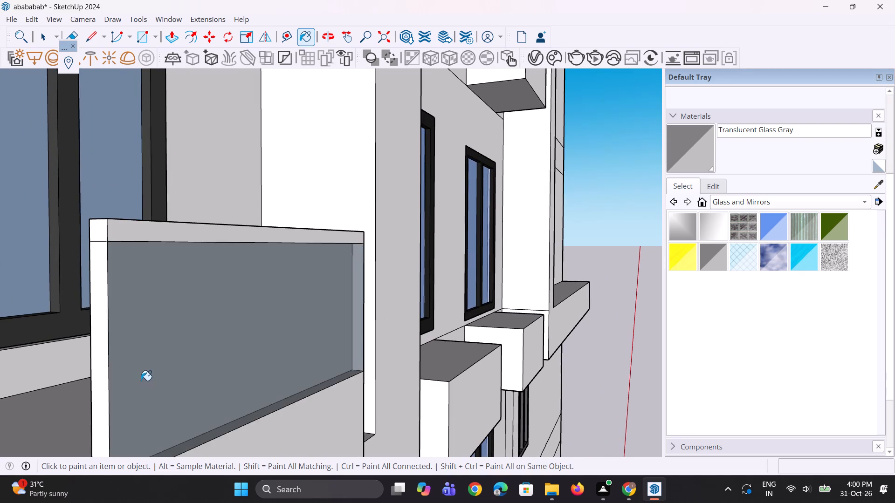
pyautogui.moveTo(120, 381); pyautogui.dragTo(286, 394, button='middle')
pyautogui.click(361, 373)
# Paint the outer and inner parapet faces of the balcony just below the lower projecting band with Translucent Glass Gray.
pyautogui.moveTo(408, 375); pyautogui.dragTo(263, 357, button='middle')
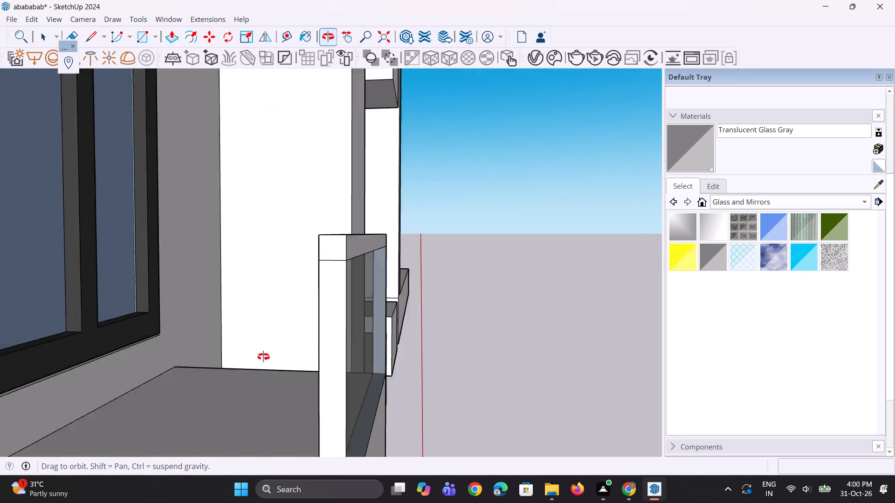
pyautogui.moveTo(263, 357); pyautogui.dragTo(262, 355, button='middle')
pyautogui.scroll(1, 251, 348)
pyautogui.scroll(-17, 251, 347)
pyautogui.scroll(-6, 223, 326)
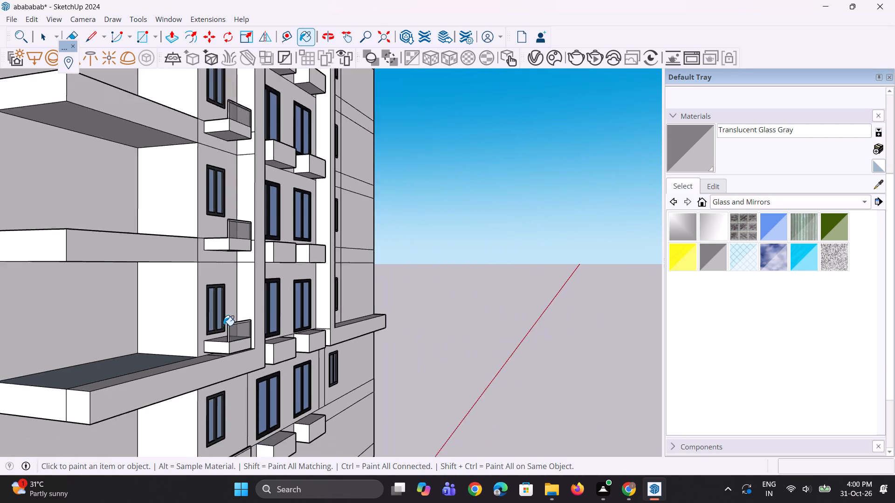
pyautogui.scroll(-9, 223, 326)
pyautogui.scroll(13, 236, 411)
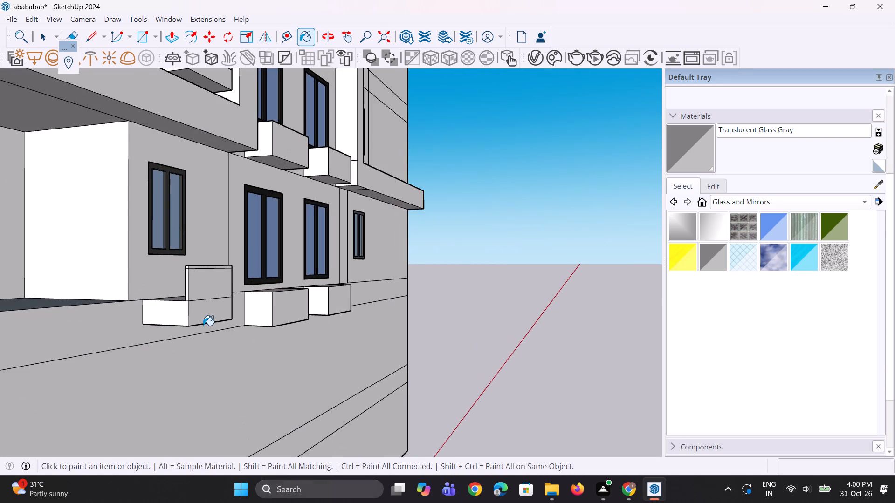
pyautogui.scroll(5, 203, 326)
pyautogui.scroll(5, 192, 247)
pyautogui.click(192, 247)
pyautogui.moveTo(158, 265); pyautogui.dragTo(276, 308, button='middle')
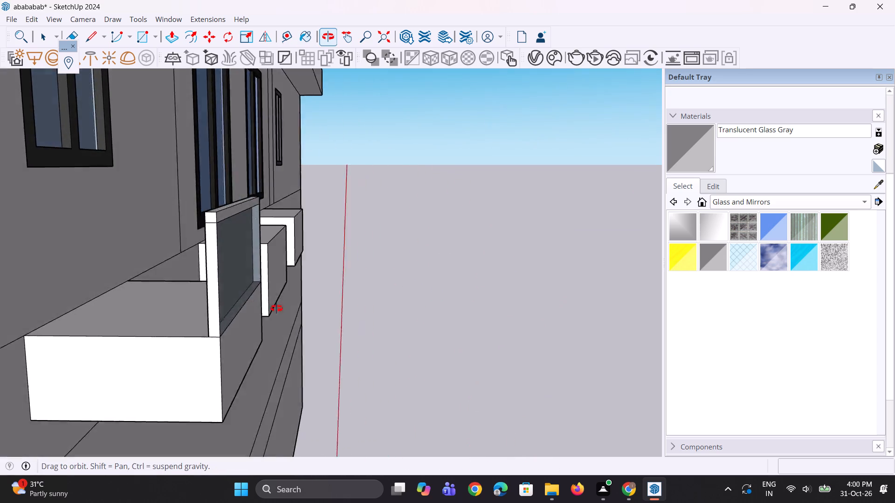
pyautogui.moveTo(276, 308); pyautogui.dragTo(317, 310, button='middle')
pyautogui.click(263, 292)
# Copy the inner vertical edges at the front parapet's end nearest the recessed corner bay 3" along its inner face.
pyautogui.moveTo(282, 325); pyautogui.dragTo(1, 350, button='middle')
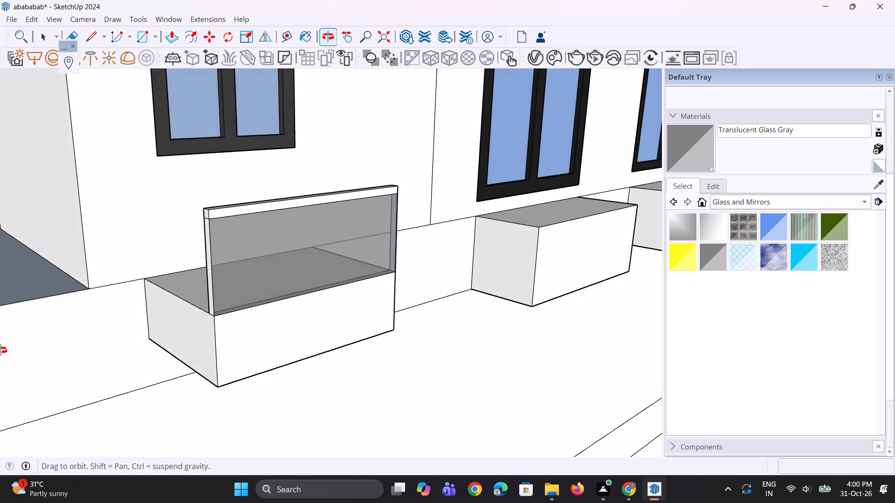
pyautogui.moveTo(1, 350); pyautogui.dragTo(3, 350, button='middle')
pyautogui.scroll(-5, 161, 388)
pyautogui.moveTo(164, 377); pyautogui.dragTo(336, 382, button='middle')
pyautogui.scroll(3, 402, 344)
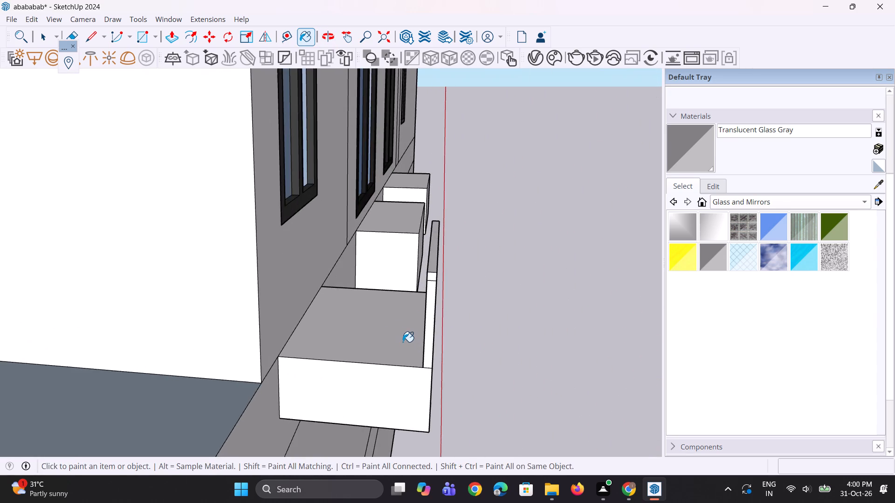
pyautogui.scroll(6, 403, 342)
pyautogui.moveTo(338, 357); pyautogui.dragTo(397, 366, button='middle')
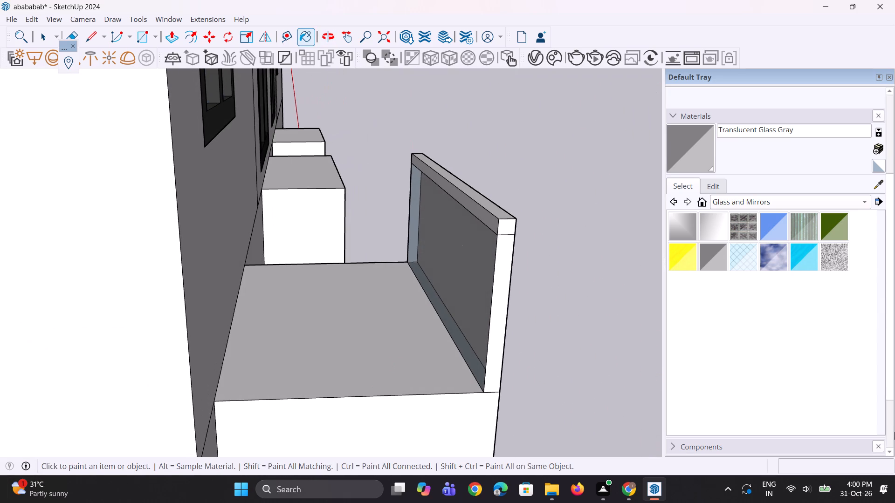
pyautogui.press('space')
pyautogui.press('space')
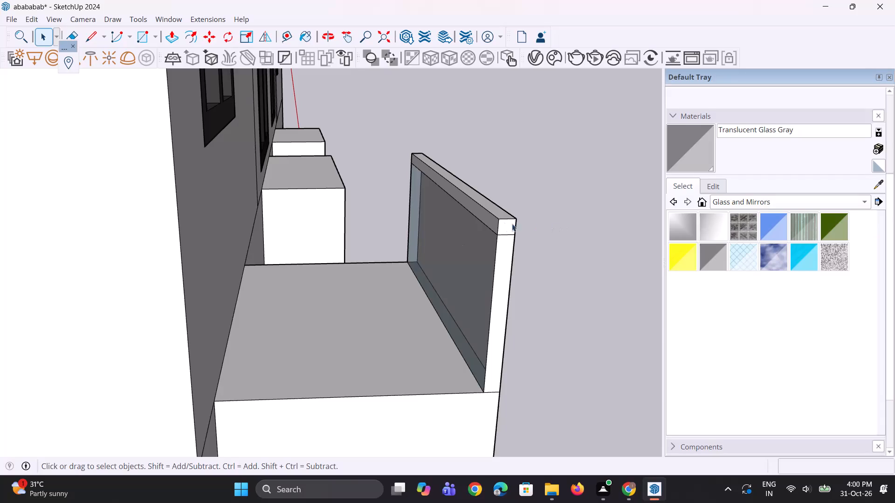
pyautogui.scroll(2, 502, 223)
pyautogui.scroll(3, 493, 268)
pyautogui.click(496, 269)
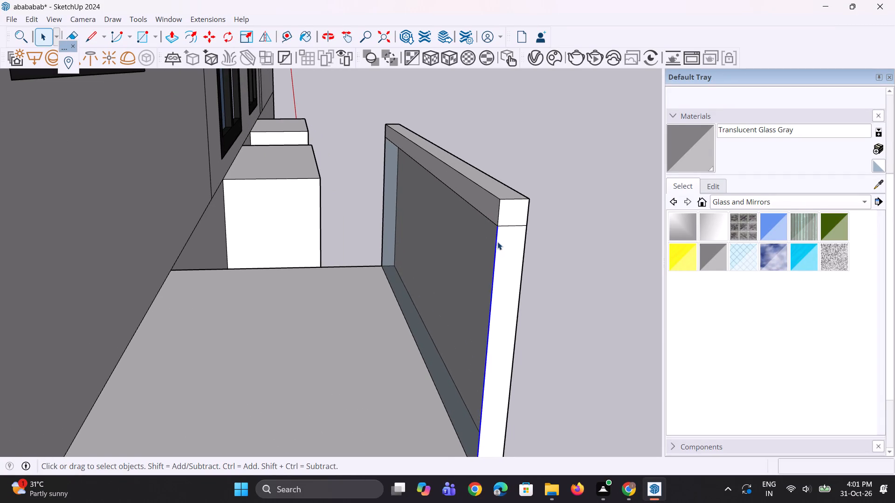
pyautogui.scroll(2, 497, 240)
pyautogui.keyDown('ctrl'); pyautogui.click(501, 212); pyautogui.keyUp('ctrl')
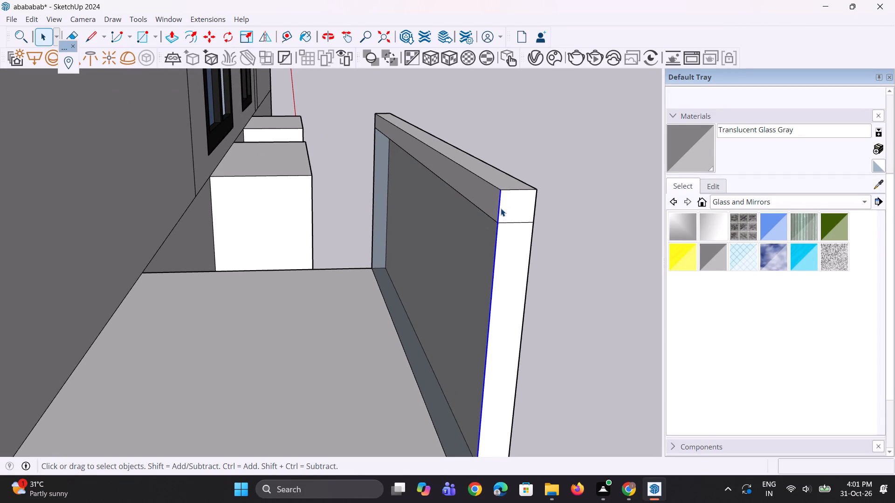
pyautogui.press('m')
pyautogui.scroll(2, 502, 203)
pyautogui.click(502, 185)
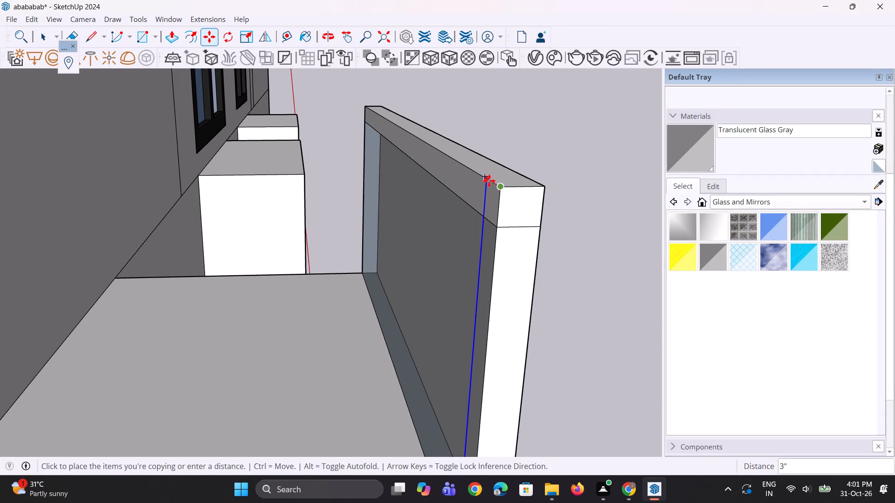
pyautogui.click(489, 180)
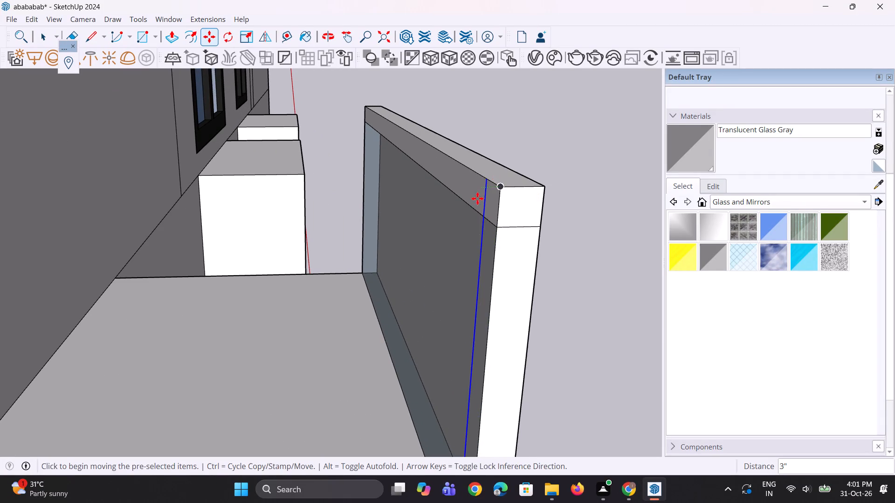
# Push/pull the 3" panel strip and its cap strip 4' 1" back to the wall to form the corner-bay side parapet.
pyautogui.press('p')
pyautogui.scroll(1, 479, 251)
pyautogui.click(485, 251)
pyautogui.scroll(-4, 437, 238)
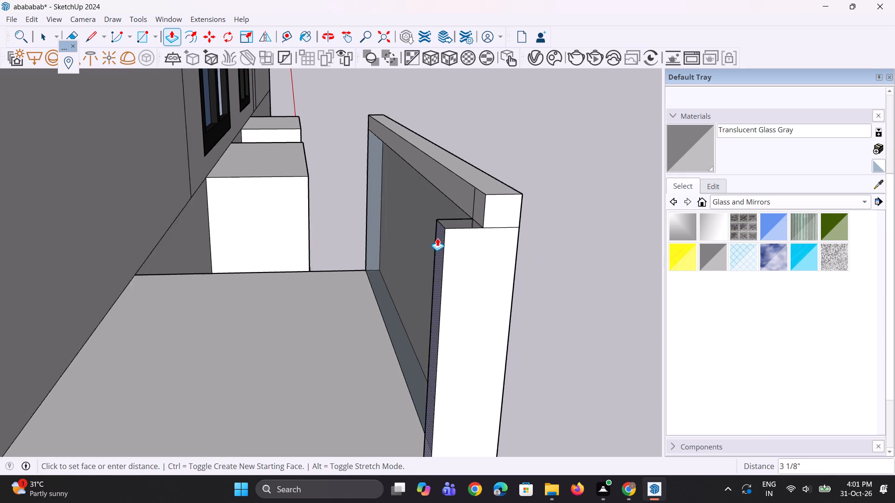
pyautogui.scroll(-6, 437, 238)
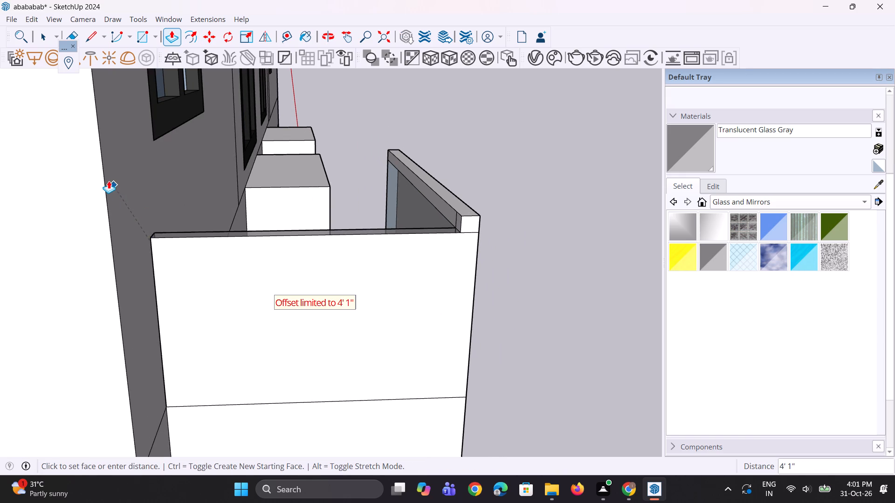
pyautogui.click(108, 178)
pyautogui.moveTo(336, 287); pyautogui.dragTo(409, 273, button='middle')
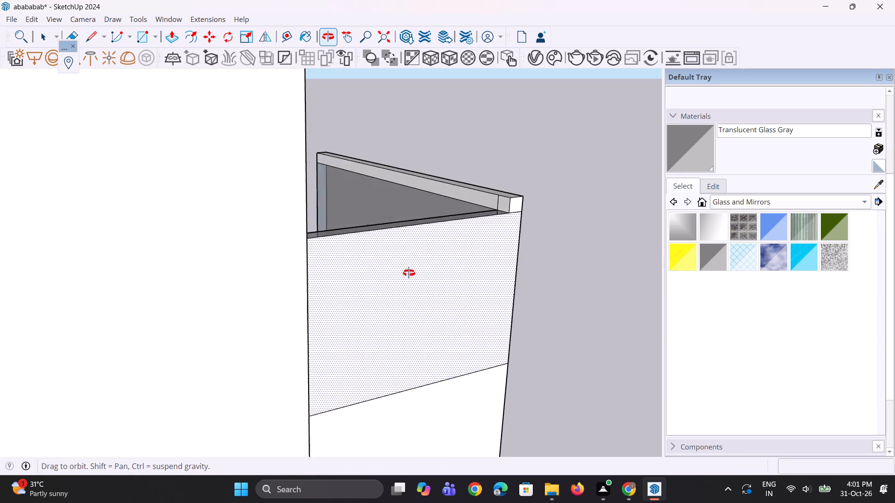
pyautogui.moveTo(409, 273); pyautogui.dragTo(331, 352, button='middle')
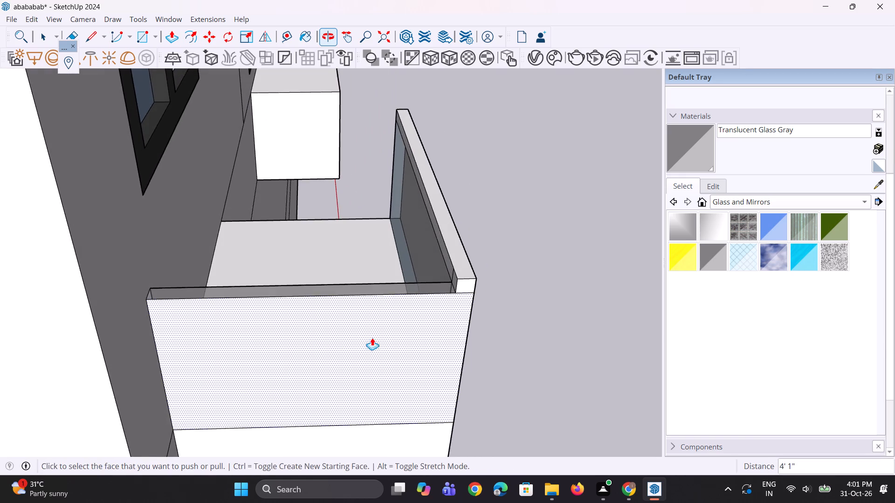
pyautogui.scroll(2, 430, 317)
pyautogui.scroll(2, 457, 275)
pyautogui.doubleClick(457, 275)
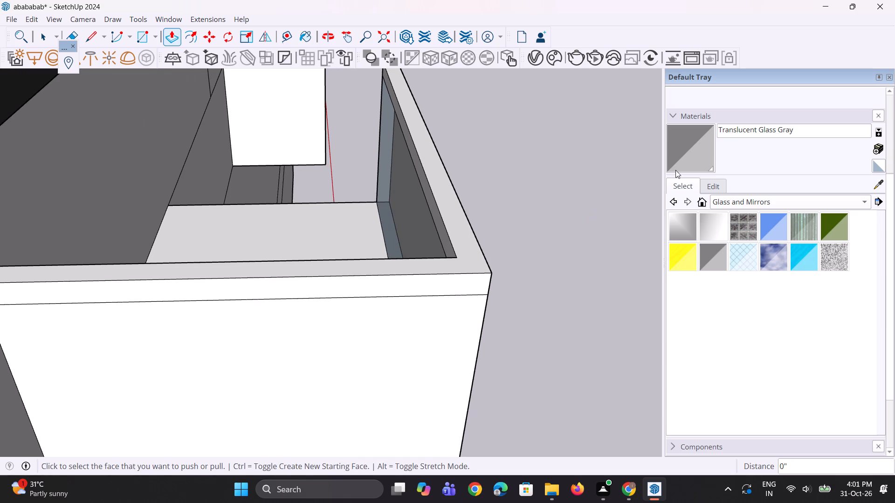
# Paint the outer face of the corner-bay side parapet with Translucent Glass Gray, leaving its cap unpainted.
pyautogui.click(713, 150)
pyautogui.click(419, 360)
# Copy the inner vertical edges at the front parapet's other end, facing the neighbouring balconies, 3" along its inner face.
pyautogui.moveTo(579, 332); pyautogui.dragTo(140, 306, button='middle')
pyautogui.moveTo(416, 299); pyautogui.dragTo(90, 240, button='middle')
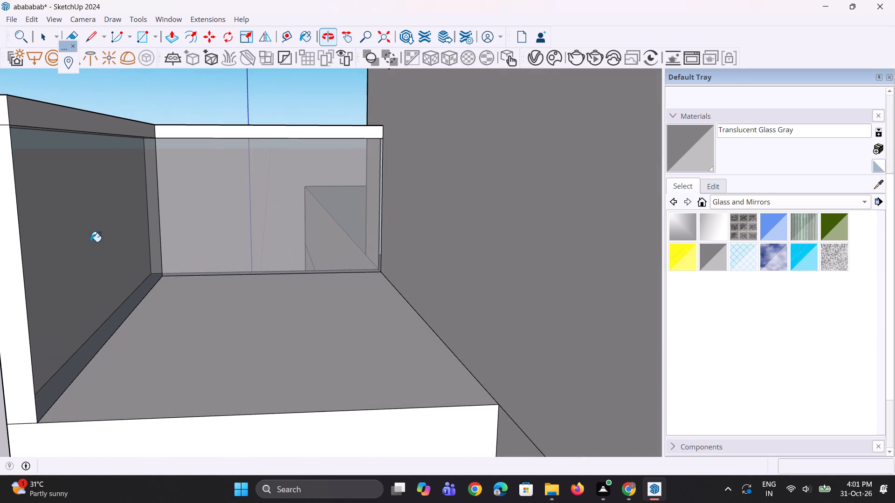
pyautogui.scroll(-3, 711, 240)
pyautogui.scroll(-2, 498, 247)
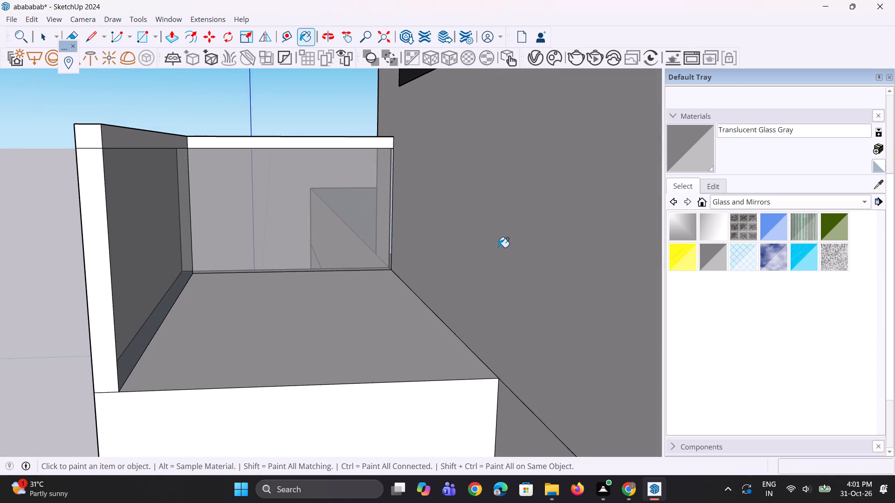
pyautogui.moveTo(443, 271); pyautogui.dragTo(418, 278, button='middle')
pyautogui.press('space')
pyautogui.press('space')
pyautogui.scroll(3, 57, 151)
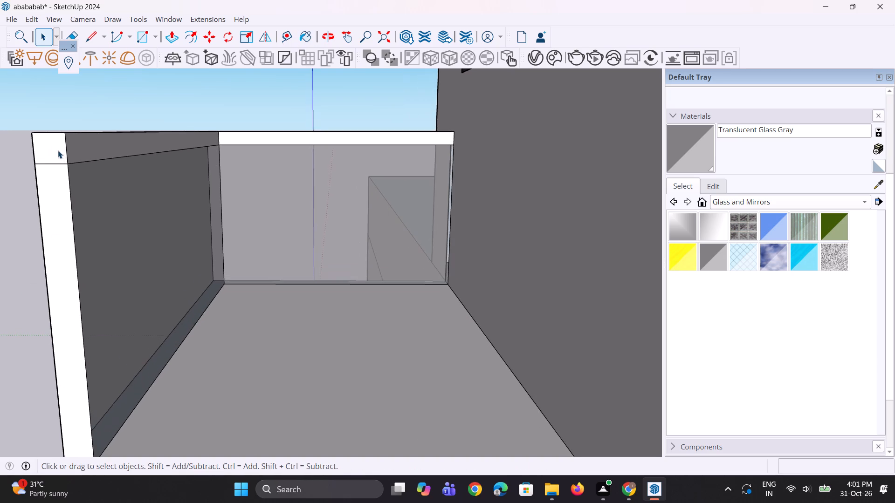
pyautogui.scroll(1, 67, 174)
pyautogui.click(68, 176)
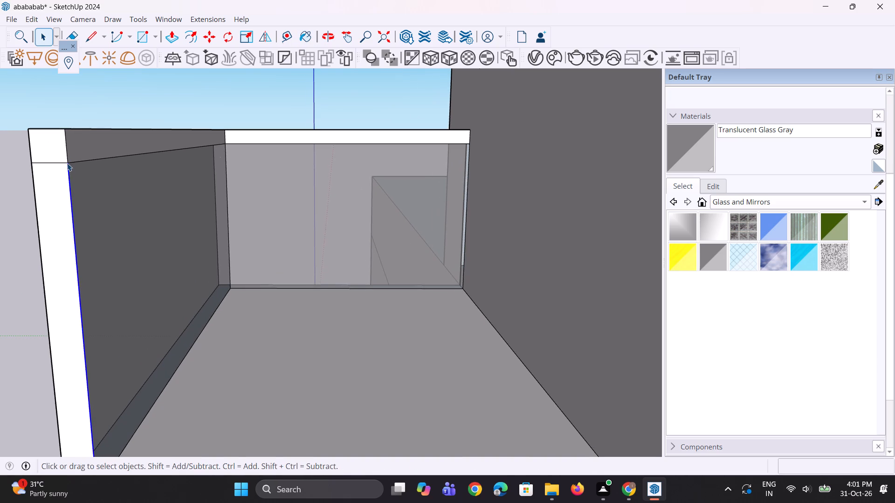
pyautogui.keyDown('ctrl'); pyautogui.click(67, 150); pyautogui.keyUp('ctrl')
pyautogui.moveTo(75, 168); pyautogui.dragTo(64, 251, button='middle')
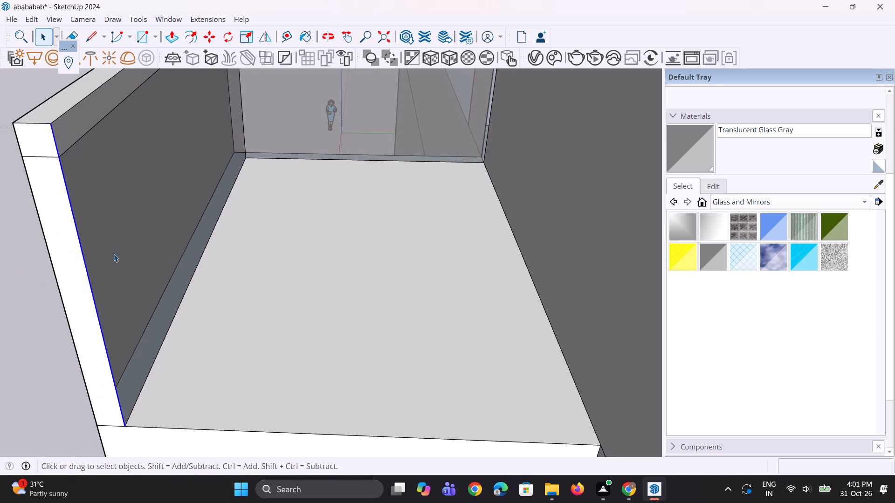
pyautogui.scroll(-3, 551, 233)
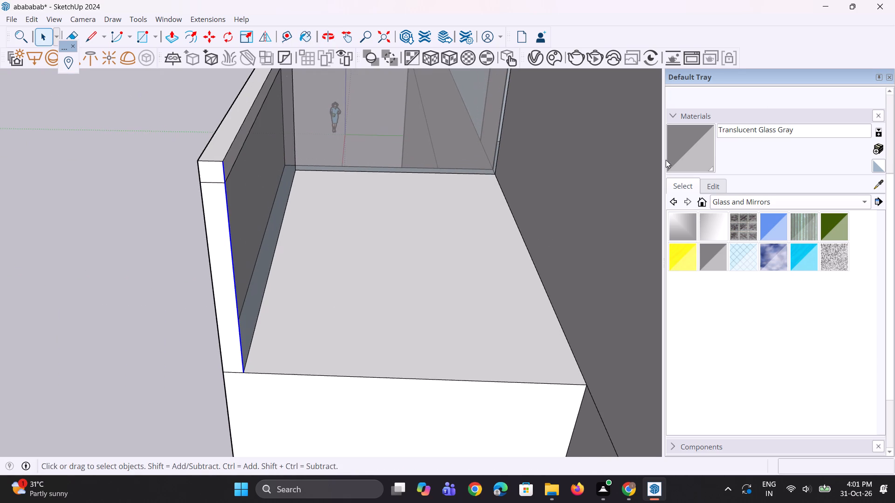
pyautogui.scroll(1, 220, 97)
pyautogui.scroll(-1, 184, 109)
pyautogui.moveTo(218, 176); pyautogui.dragTo(178, 166, button='middle')
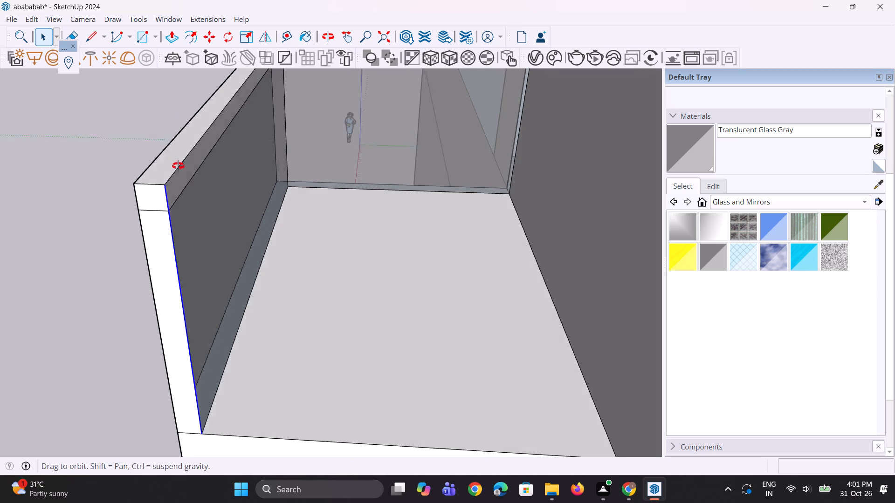
pyautogui.moveTo(178, 166); pyautogui.dragTo(170, 166, button='middle')
pyautogui.press('m')
pyautogui.scroll(2, 75, 167)
pyautogui.scroll(-2, 138, 158)
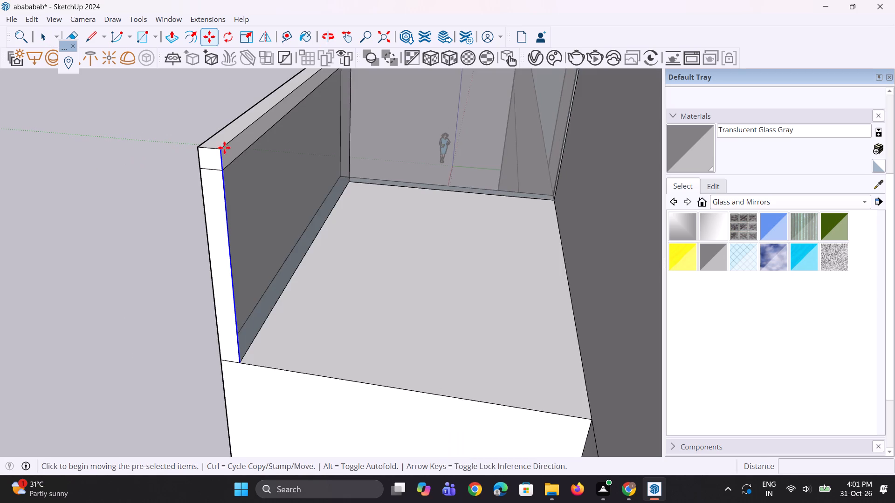
pyautogui.keyDown('ctrl'); pyautogui.scroll(7, 229, 145); pyautogui.keyUp('ctrl')
pyautogui.click(220, 153)
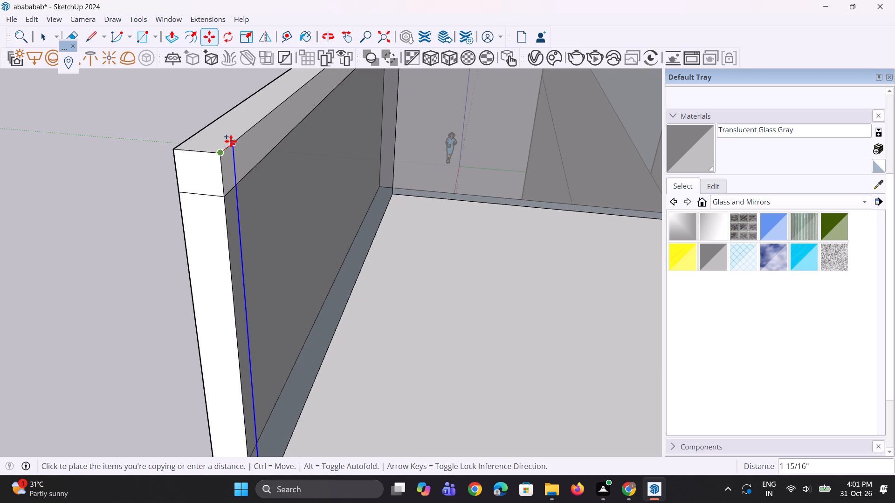
pyautogui.click(236, 138)
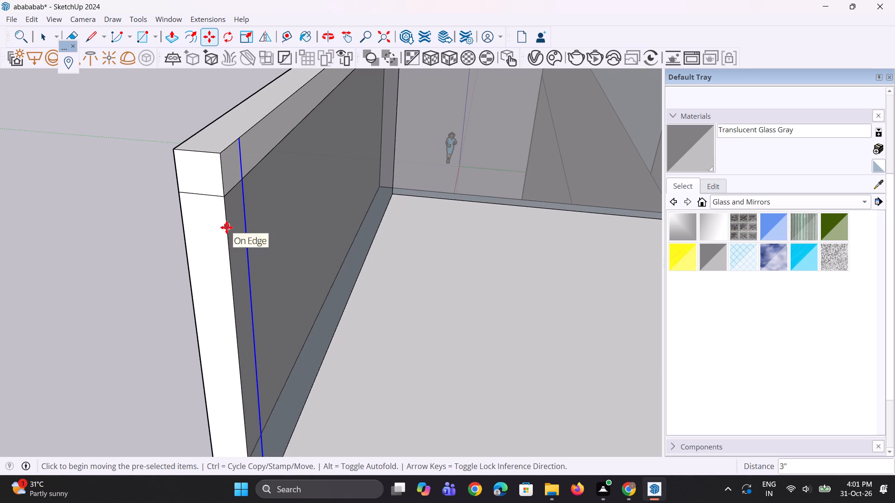
# Push/pull this end's panel strip and cap strip 4' 1" back to the wall to form the second side parapet.
pyautogui.press('p')
pyautogui.click(241, 231)
pyautogui.scroll(-1, 290, 250)
pyautogui.moveTo(289, 248); pyautogui.dragTo(383, 251, button='middle')
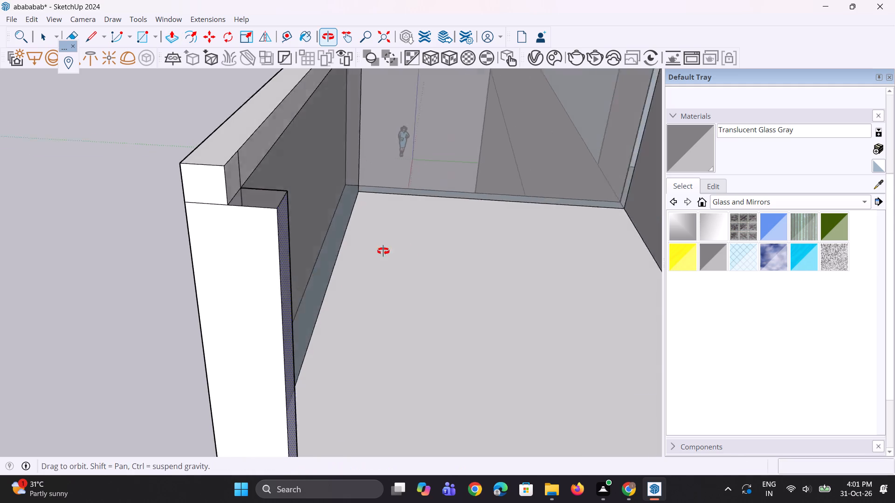
pyautogui.moveTo(383, 251); pyautogui.dragTo(417, 251, button='middle')
pyautogui.scroll(-5, 416, 250)
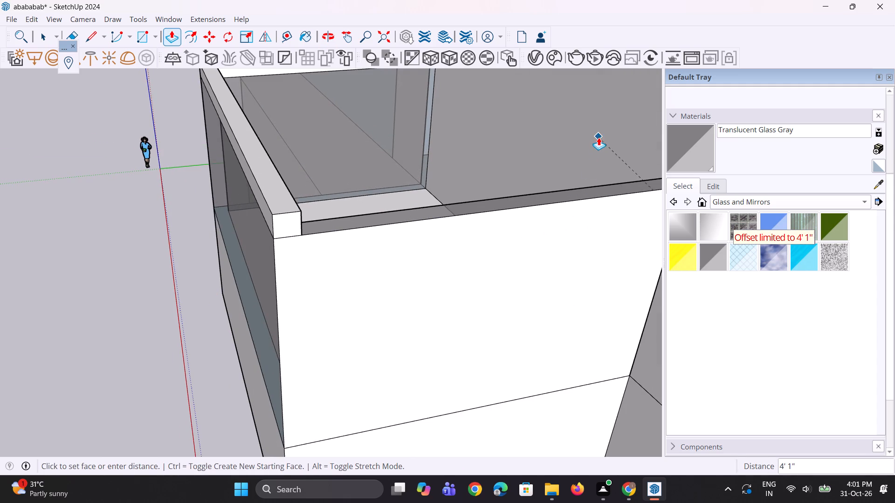
pyautogui.click(607, 113)
pyautogui.scroll(1, 317, 203)
pyautogui.moveTo(313, 206); pyautogui.dragTo(304, 207, button='middle')
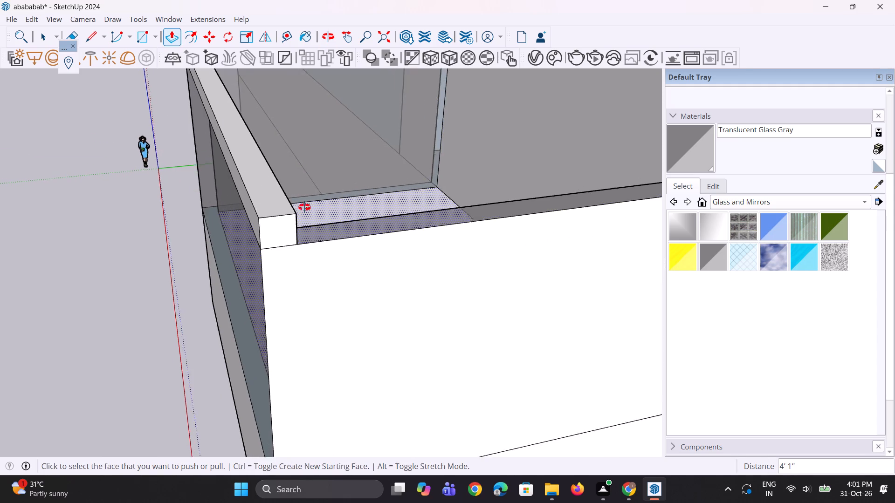
pyautogui.moveTo(304, 207); pyautogui.dragTo(227, 218, button='middle')
pyautogui.doubleClick(125, 228)
# Paint the second side parapet's outer face below the cap with Translucent Glass Gray.
pyautogui.moveTo(270, 239); pyautogui.dragTo(417, 197, button='middle')
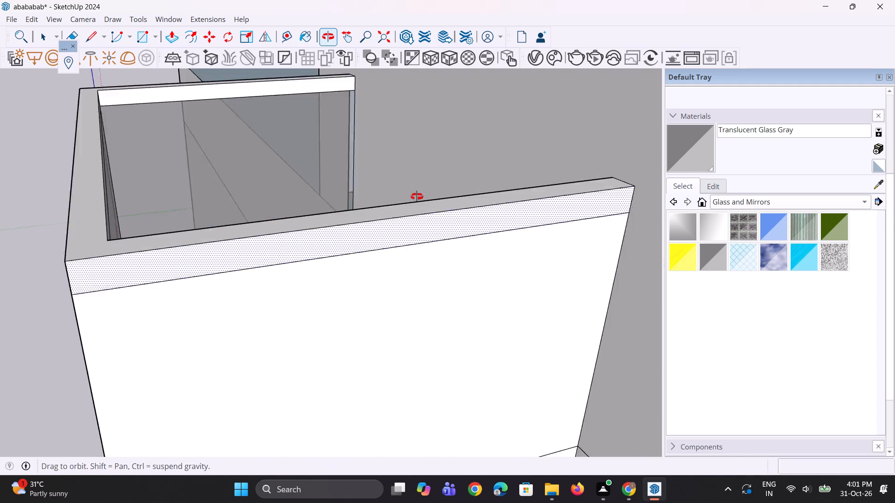
pyautogui.moveTo(417, 197); pyautogui.dragTo(417, 195, button='middle')
pyautogui.scroll(-5, 417, 189)
pyautogui.click(702, 152)
pyautogui.click(414, 262)
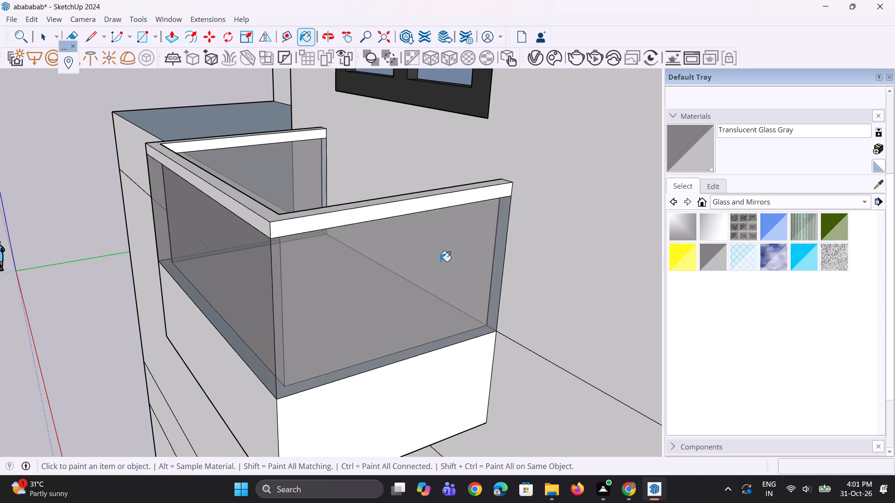
# On the corner-bay balcony one floor up, copy the front parapet's inner vertical edges 3" inward at the end facing the neighbouring balconies.
pyautogui.scroll(-12, 442, 265)
pyautogui.middleClick(442, 266)
pyautogui.moveTo(443, 276); pyautogui.dragTo(620, 236, button='middle')
pyautogui.scroll(-12, 537, 265)
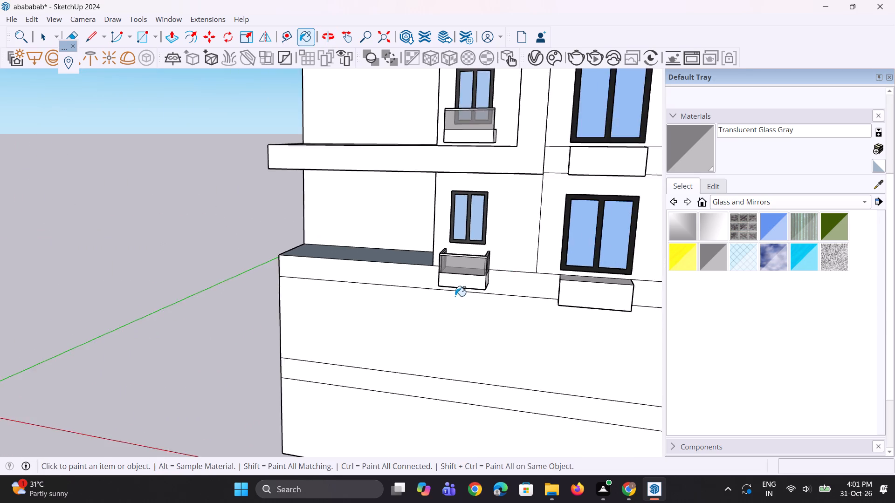
pyautogui.scroll(-3, 455, 296)
pyautogui.scroll(5, 524, 155)
pyautogui.scroll(11, 461, 211)
pyautogui.moveTo(477, 201); pyautogui.dragTo(389, 251, button='middle')
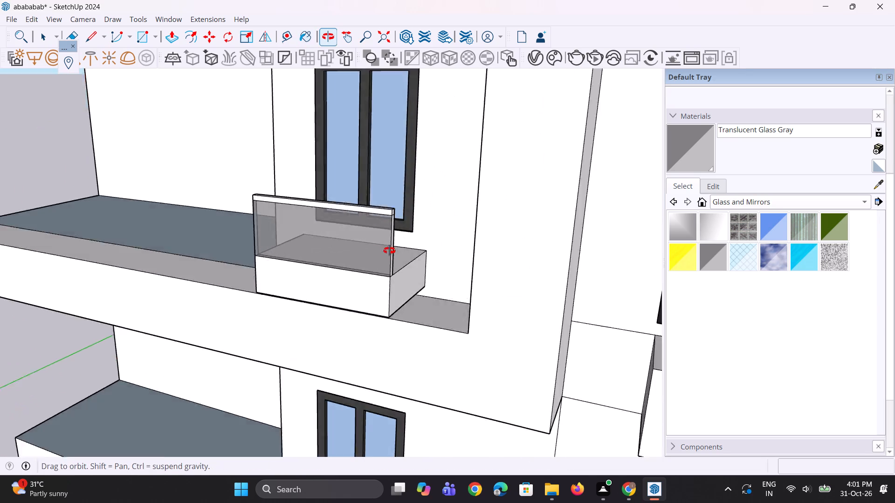
pyautogui.moveTo(389, 251); pyautogui.dragTo(308, 265, button='middle')
pyautogui.scroll(10, 307, 265)
pyautogui.scroll(6, 353, 247)
pyautogui.moveTo(341, 251); pyautogui.dragTo(331, 253, button='middle')
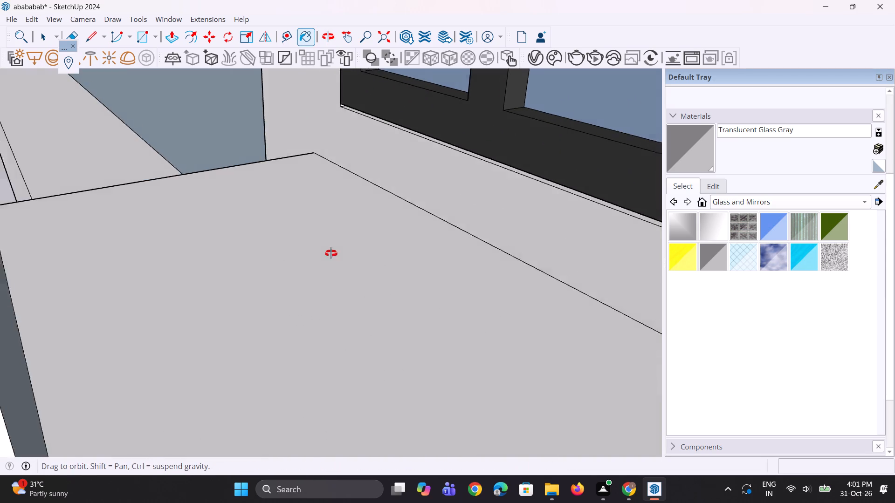
pyautogui.moveTo(331, 253); pyautogui.dragTo(368, 243, button='middle')
pyautogui.scroll(-5, 368, 242)
pyautogui.moveTo(420, 224); pyautogui.dragTo(401, 227, button='middle')
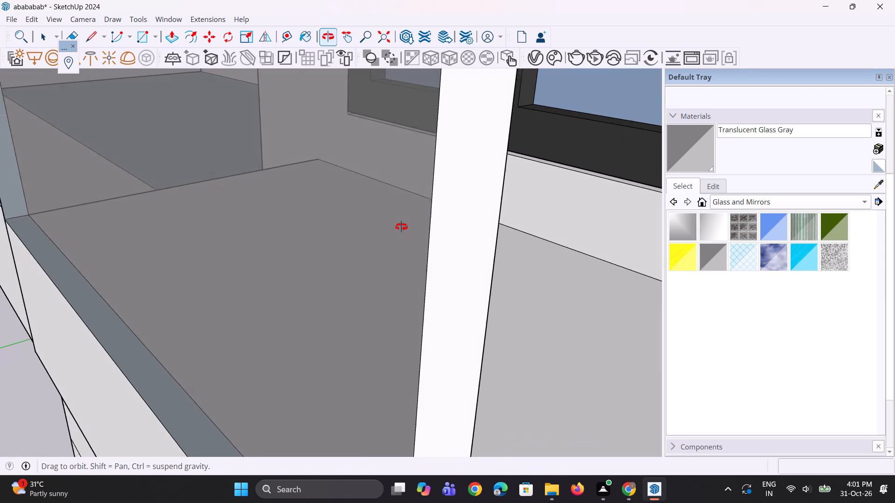
pyautogui.moveTo(401, 227); pyautogui.dragTo(228, 220, button='middle')
pyautogui.scroll(-3, 262, 187)
pyautogui.moveTo(271, 184); pyautogui.dragTo(443, 191, button='middle')
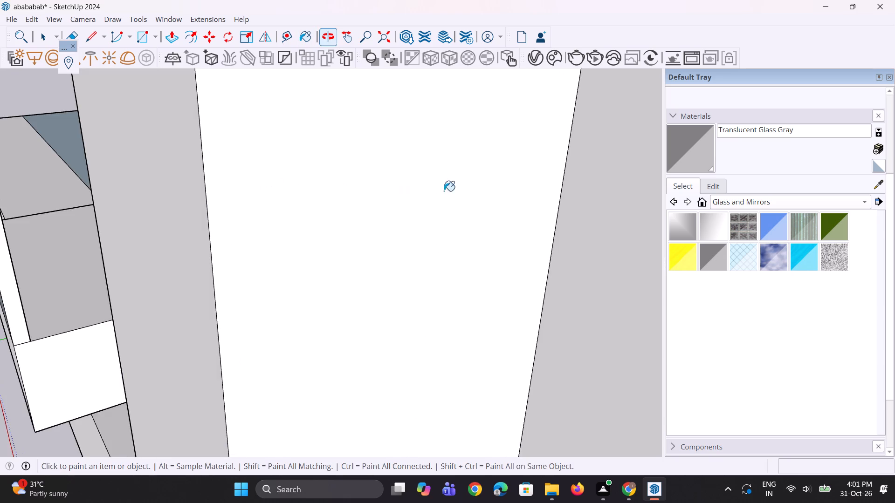
pyautogui.scroll(1, 465, 184)
pyautogui.scroll(-6, 466, 184)
pyautogui.scroll(10, 100, 204)
pyautogui.moveTo(156, 167); pyautogui.dragTo(145, 172, button='middle')
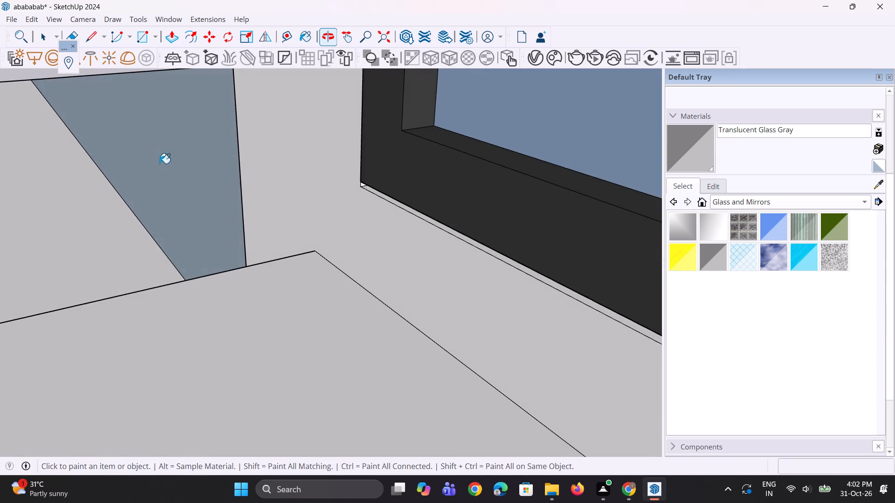
pyautogui.scroll(-6, 183, 155)
pyautogui.scroll(1, 31, 246)
pyautogui.moveTo(31, 246); pyautogui.dragTo(37, 236, button='middle')
pyautogui.scroll(-5, 81, 213)
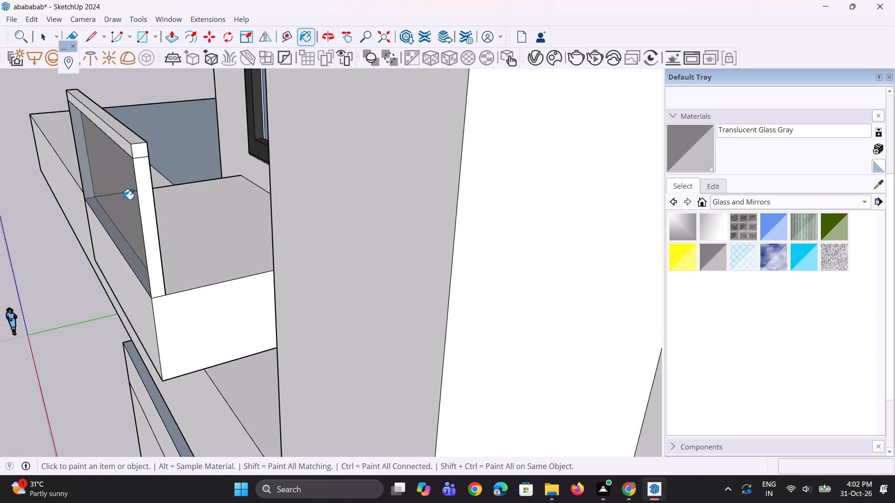
pyautogui.moveTo(124, 199); pyautogui.dragTo(74, 210, button='middle')
pyautogui.scroll(5, 154, 176)
pyautogui.middleClick(138, 176)
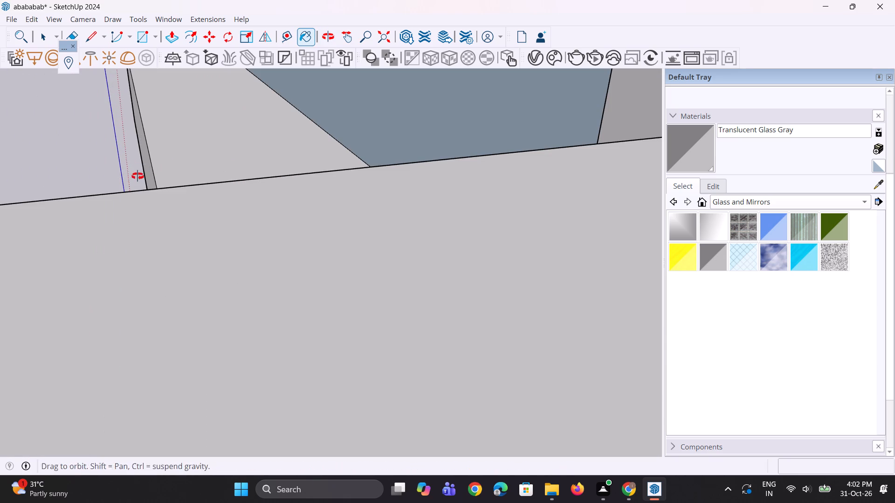
pyautogui.scroll(-3, 138, 176)
pyautogui.moveTo(138, 175); pyautogui.dragTo(128, 174, button='middle')
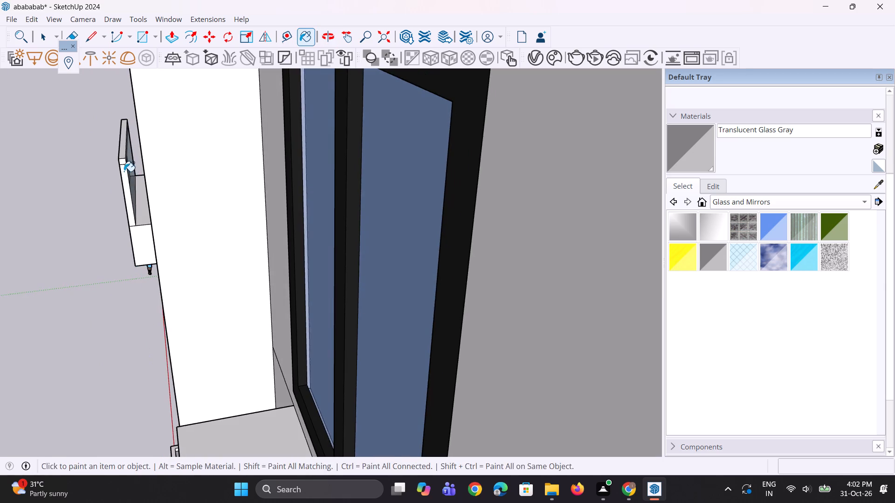
pyautogui.scroll(1, 124, 171)
pyautogui.moveTo(125, 171); pyautogui.dragTo(155, 171, button='middle')
pyautogui.scroll(4, 119, 185)
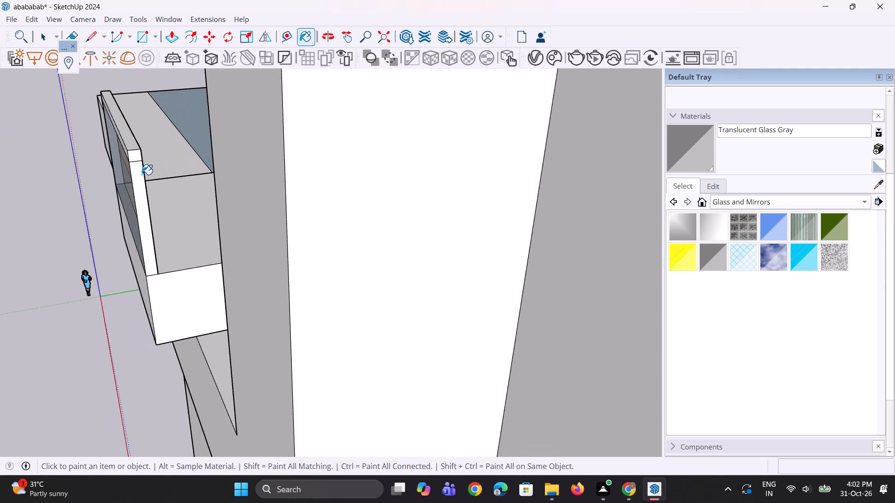
pyautogui.scroll(3, 156, 172)
pyautogui.moveTo(156, 171); pyautogui.dragTo(139, 171, button='middle')
pyautogui.press('v')
pyautogui.scroll(2, 59, 150)
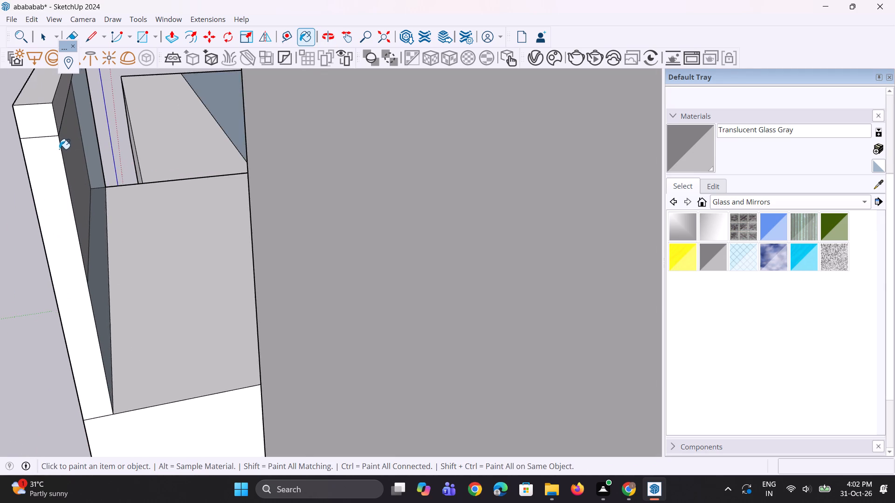
pyautogui.press('space')
pyautogui.scroll(2, 59, 149)
pyautogui.click(61, 148)
pyautogui.scroll(3, 55, 126)
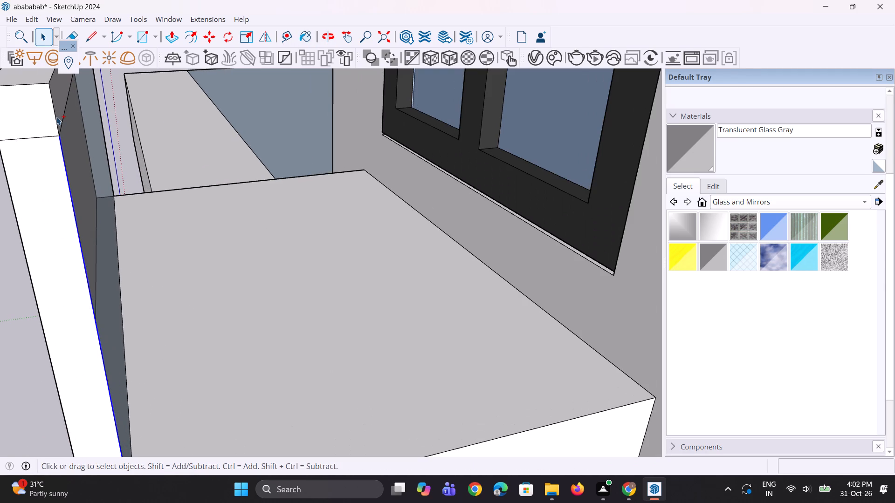
pyautogui.keyDown('ctrl'); pyautogui.click(56, 116); pyautogui.keyUp('ctrl')
pyautogui.moveTo(62, 160); pyautogui.dragTo(359, 204, button='middle')
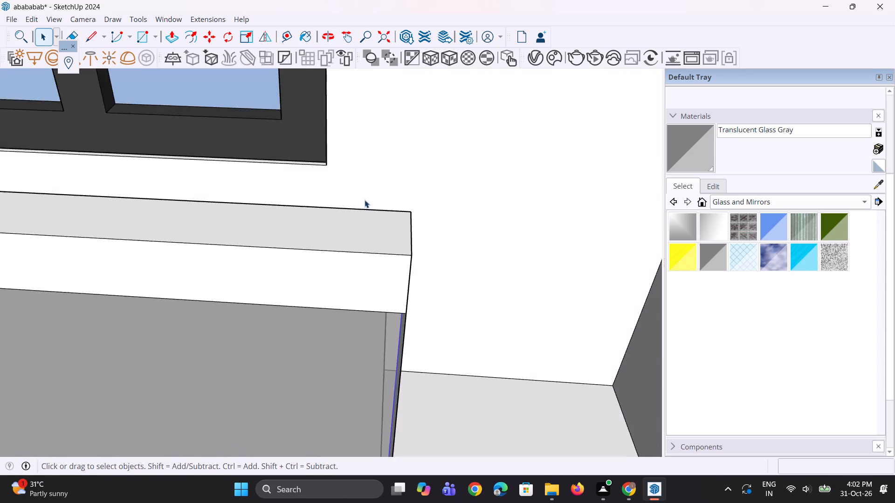
pyautogui.scroll(-5, 368, 168)
pyautogui.moveTo(359, 175); pyautogui.dragTo(363, 330, button='middle')
pyautogui.scroll(-3, 378, 240)
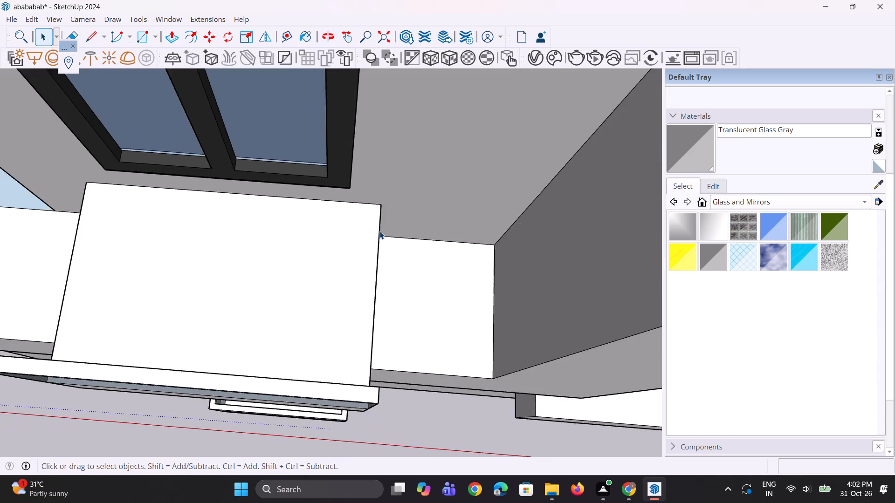
pyautogui.scroll(-1, 379, 231)
pyautogui.moveTo(352, 295); pyautogui.dragTo(137, 175, button='middle')
pyautogui.scroll(10, 197, 175)
pyautogui.moveTo(269, 216); pyautogui.dragTo(162, 210, button='middle')
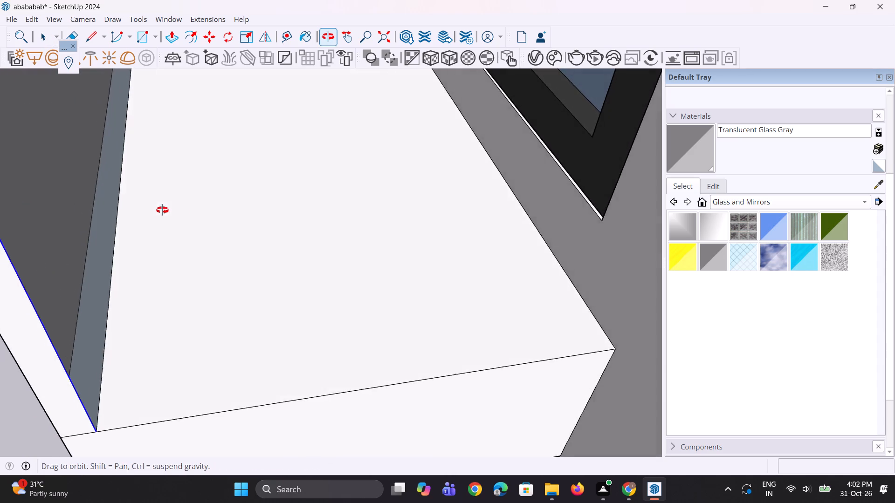
pyautogui.moveTo(162, 210); pyautogui.dragTo(313, 265, button='middle')
pyautogui.scroll(-2, 313, 265)
pyautogui.moveTo(312, 265); pyautogui.dragTo(118, 222, button='middle')
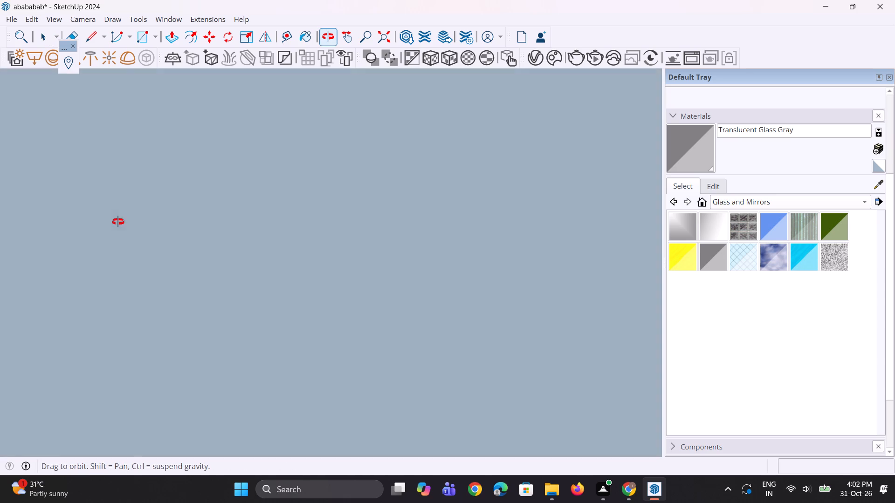
pyautogui.moveTo(118, 222); pyautogui.dragTo(194, 223, button='middle')
pyautogui.scroll(1, 194, 223)
pyautogui.scroll(-4, 194, 223)
pyautogui.scroll(1, 183, 225)
pyautogui.moveTo(181, 225); pyautogui.dragTo(153, 213, button='middle')
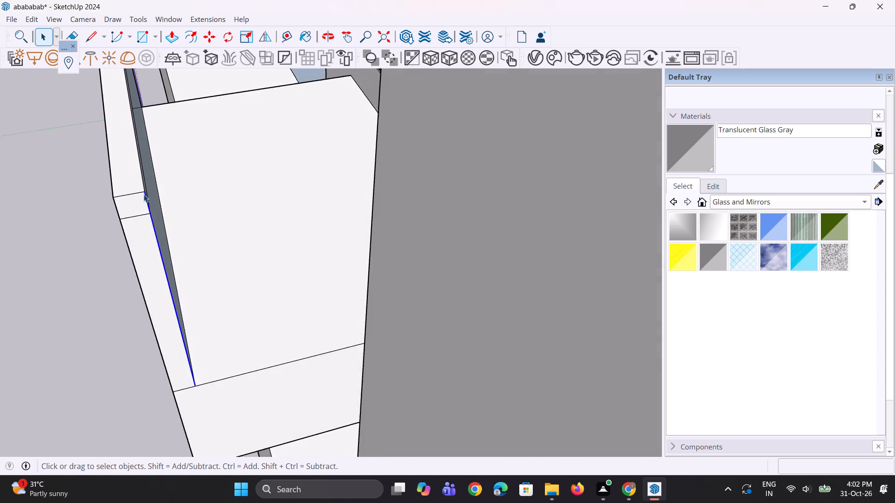
pyautogui.scroll(8, 144, 194)
pyautogui.moveTo(141, 188); pyautogui.dragTo(95, 186, button='middle')
pyautogui.press('m')
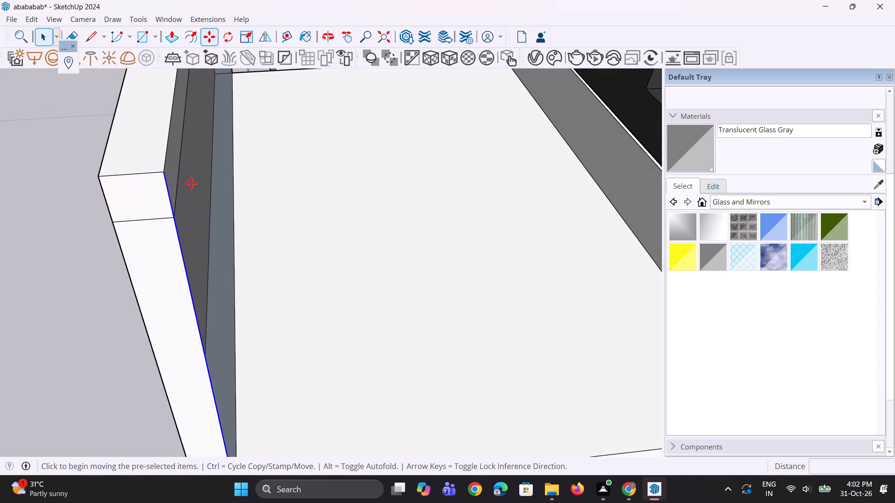
pyautogui.scroll(3, 194, 183)
pyautogui.click(149, 165)
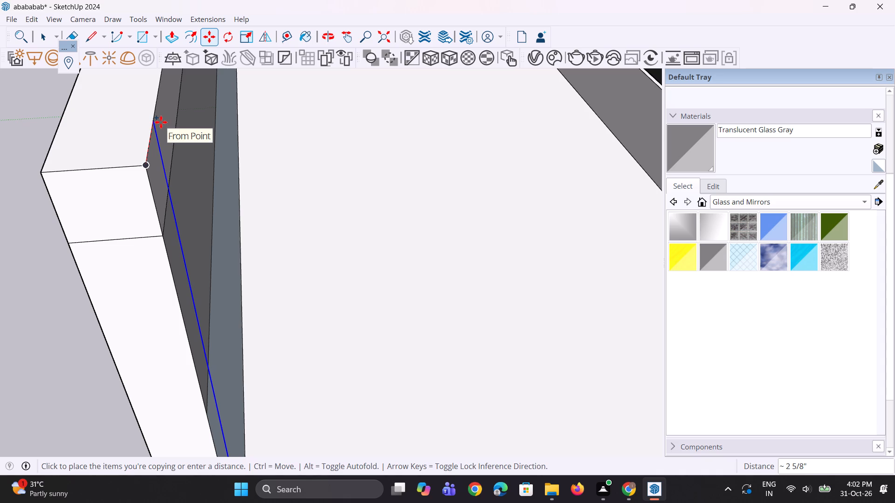
pyautogui.press('3')
pyautogui.hotkey('shift', '"')
pyautogui.press('Return')
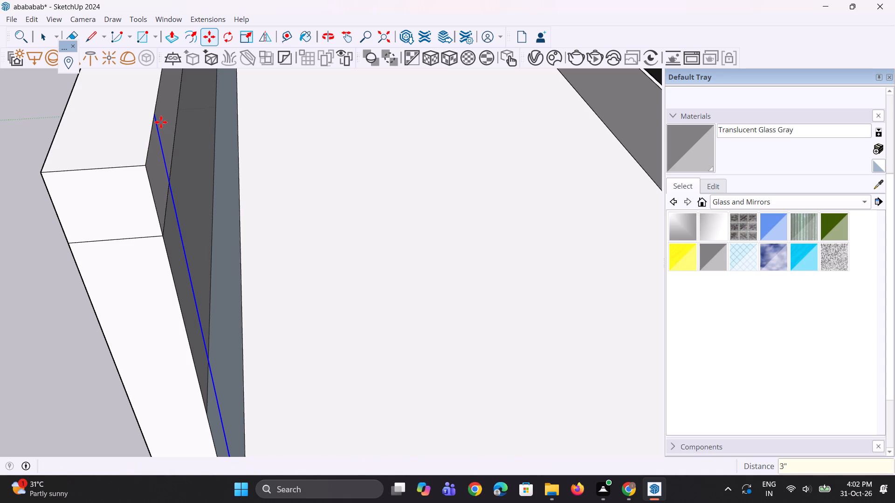
# Push/pull this end's panel strip and cap strip back to the wall to form the balcony's first side parapet.
pyautogui.moveTo(157, 178); pyautogui.dragTo(195, 193, button='middle')
pyautogui.moveTo(167, 251); pyautogui.dragTo(70, 262, button='middle')
pyautogui.press('space')
pyautogui.press('p')
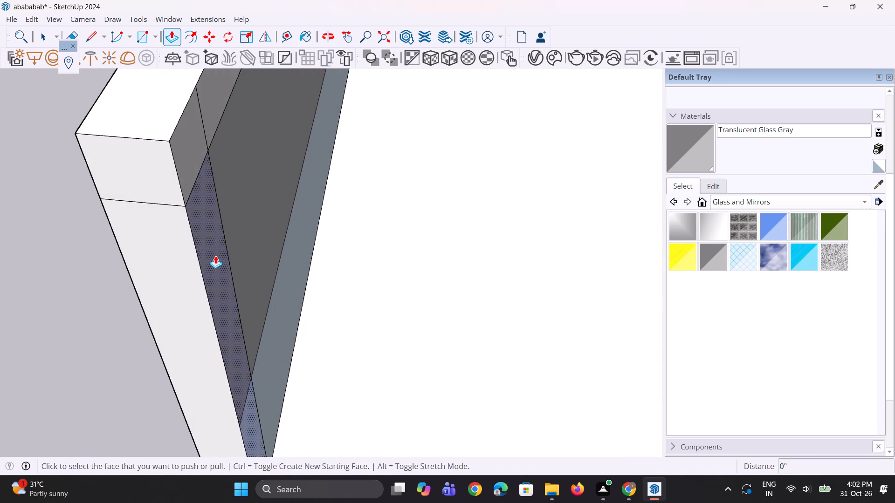
pyautogui.click(215, 256)
pyautogui.moveTo(318, 253); pyautogui.dragTo(568, 252, button='middle')
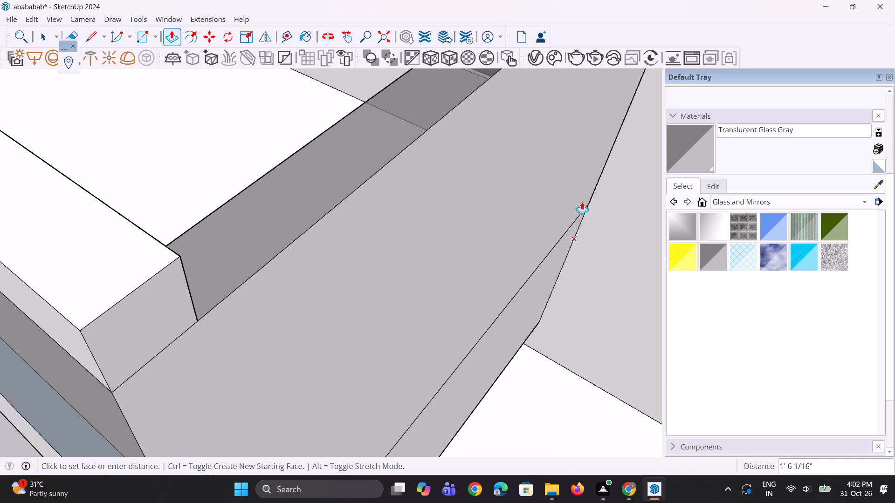
pyautogui.click(622, 157)
pyautogui.moveTo(204, 243); pyautogui.dragTo(69, 261, button='middle')
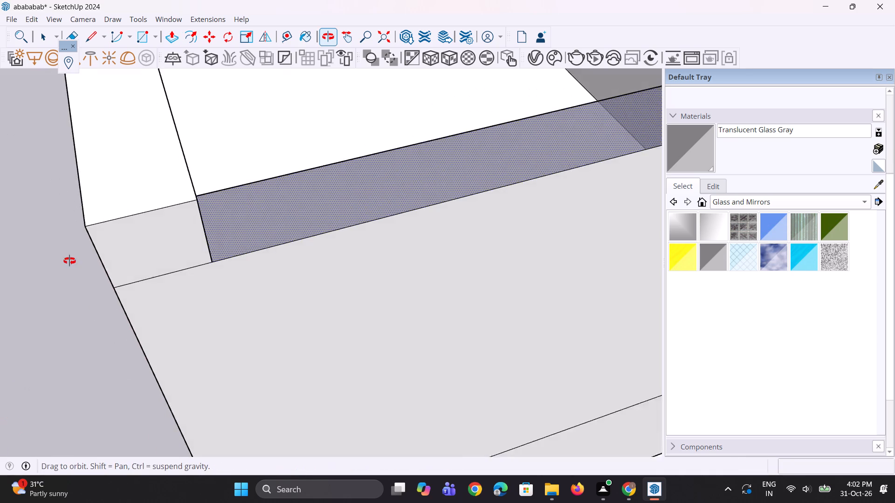
pyautogui.moveTo(69, 261); pyautogui.dragTo(74, 248, button='middle')
pyautogui.moveTo(214, 235); pyautogui.dragTo(138, 185, button='middle')
pyautogui.scroll(1, 142, 199)
pyautogui.doubleClick(229, 192)
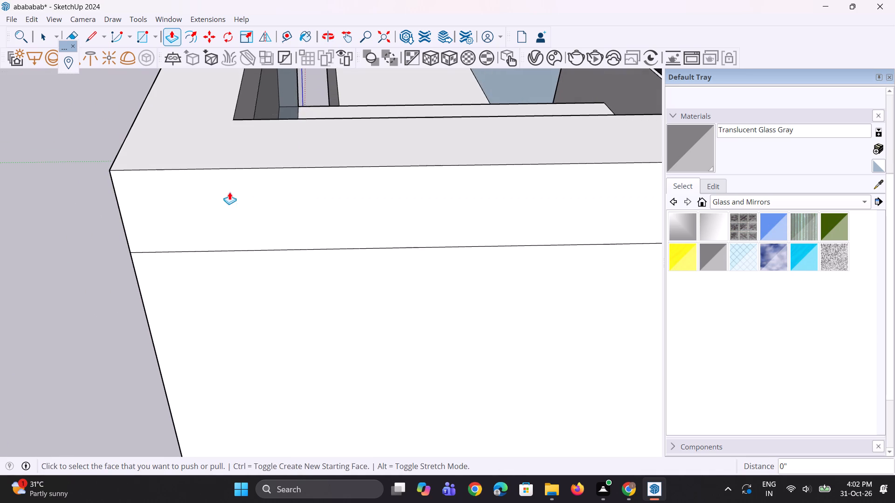
# Copy the inner vertical edges at the front parapet's opposite end, panel and cap, 3" along its inner face.
pyautogui.moveTo(193, 248); pyautogui.dragTo(359, 249, button='middle')
pyautogui.scroll(-13, 421, 224)
pyautogui.moveTo(155, 304); pyautogui.dragTo(662, 348, button='middle')
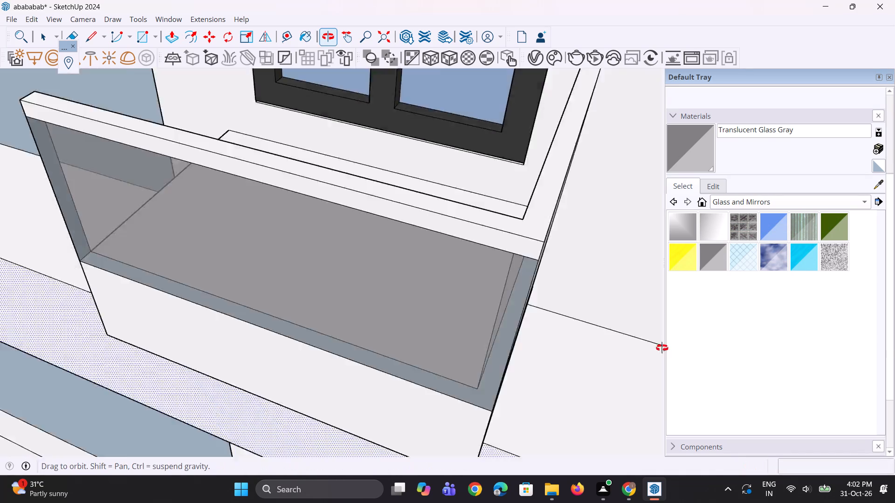
pyautogui.moveTo(662, 348); pyautogui.dragTo(789, 323, button='middle')
pyautogui.press('space')
pyautogui.press('space')
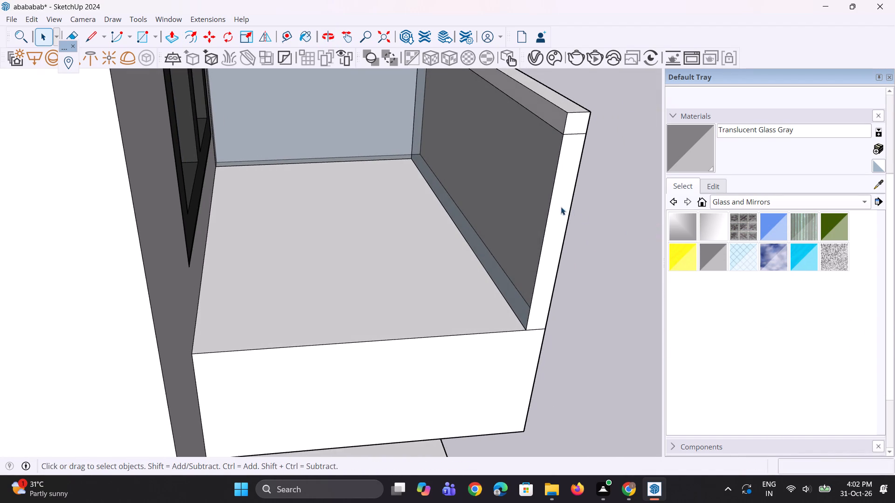
pyautogui.scroll(5, 544, 203)
pyautogui.click(551, 205)
pyautogui.scroll(-5, 553, 238)
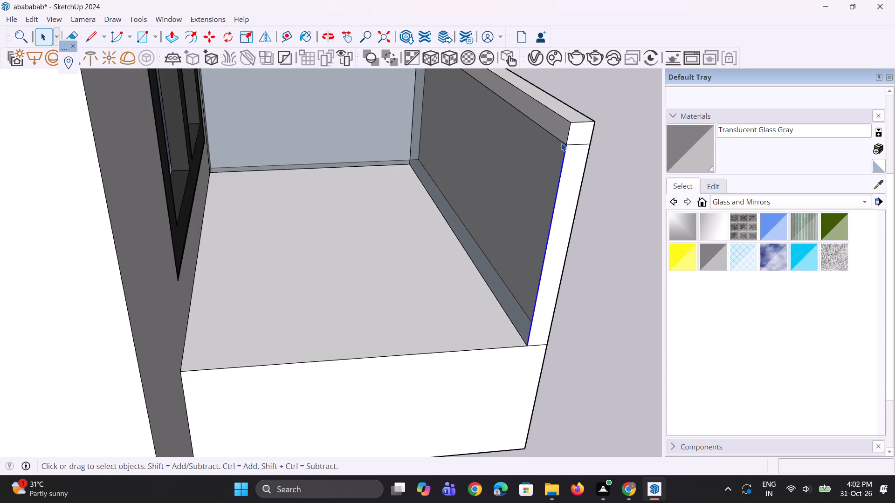
pyautogui.scroll(3, 561, 142)
pyautogui.keyDown('ctrl'); pyautogui.click(569, 136); pyautogui.keyUp('ctrl')
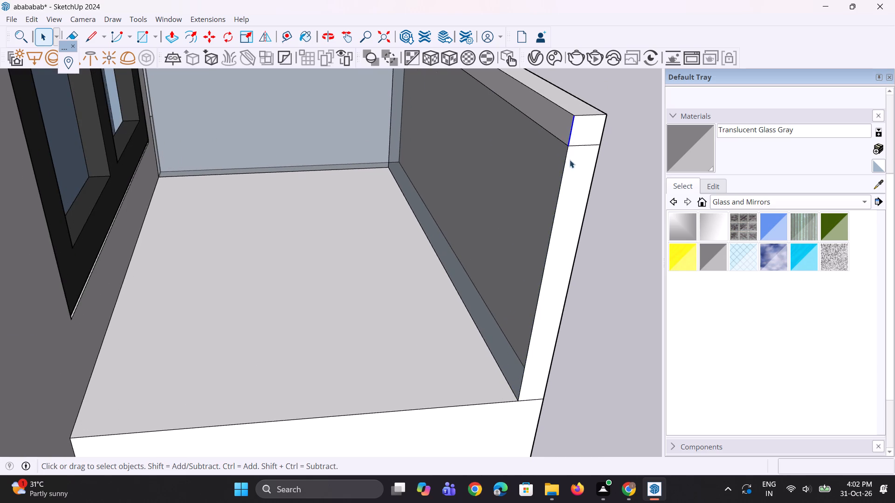
pyautogui.scroll(2, 554, 200)
pyautogui.keyDown('ctrl'); pyautogui.click(557, 207); pyautogui.keyUp('ctrl')
pyautogui.scroll(-4, 563, 248)
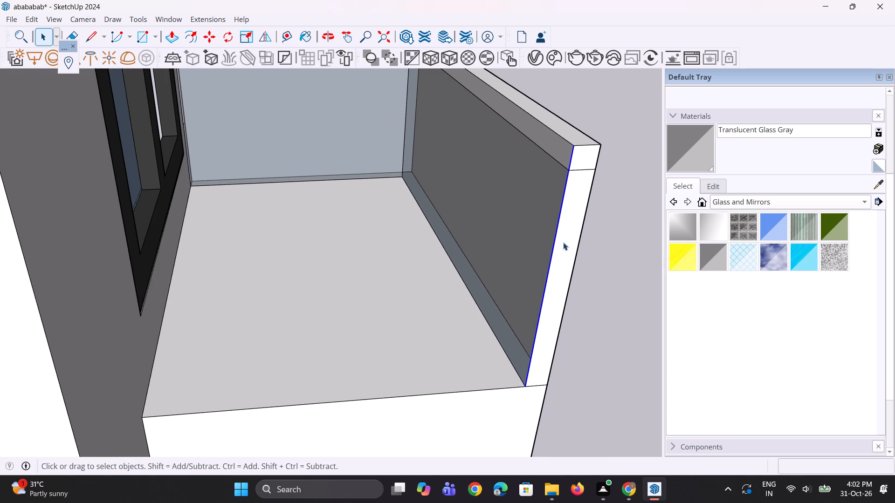
pyautogui.press('m')
pyautogui.scroll(5, 573, 129)
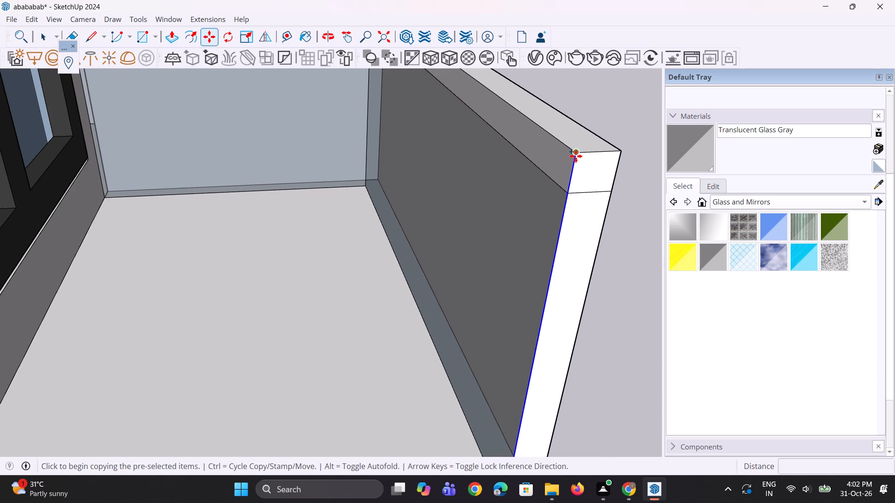
pyautogui.click(576, 156)
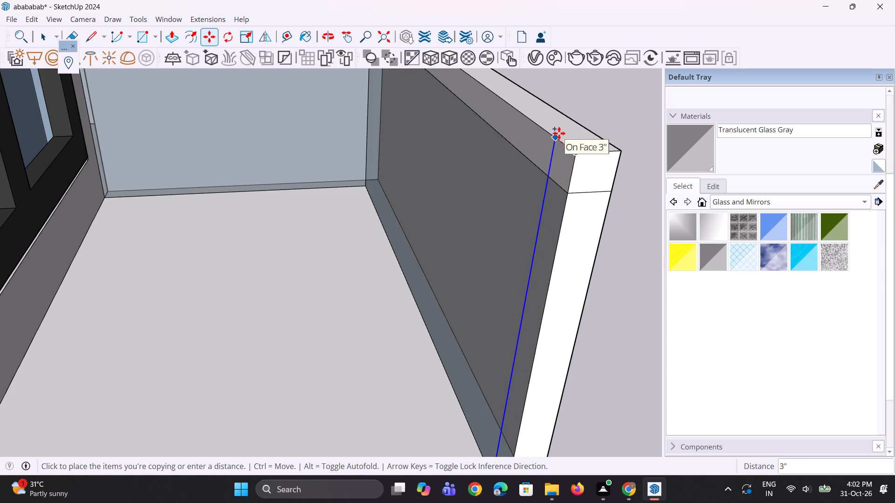
pyautogui.click(559, 133)
# Push/pull this end's panel strip and cap strip 4' 1" back to the wall to form the second side parapet.
pyautogui.press('p')
pyautogui.click(549, 243)
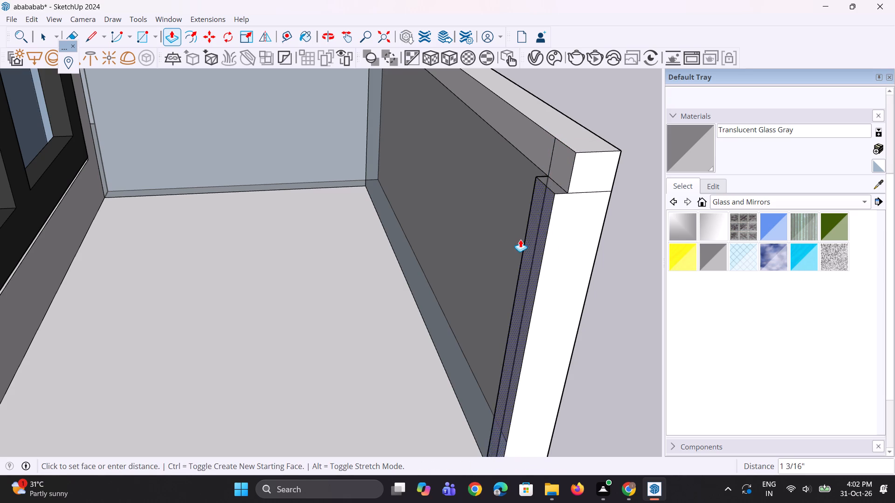
pyautogui.moveTo(455, 235); pyautogui.dragTo(411, 233, button='middle')
pyautogui.scroll(-9, 413, 231)
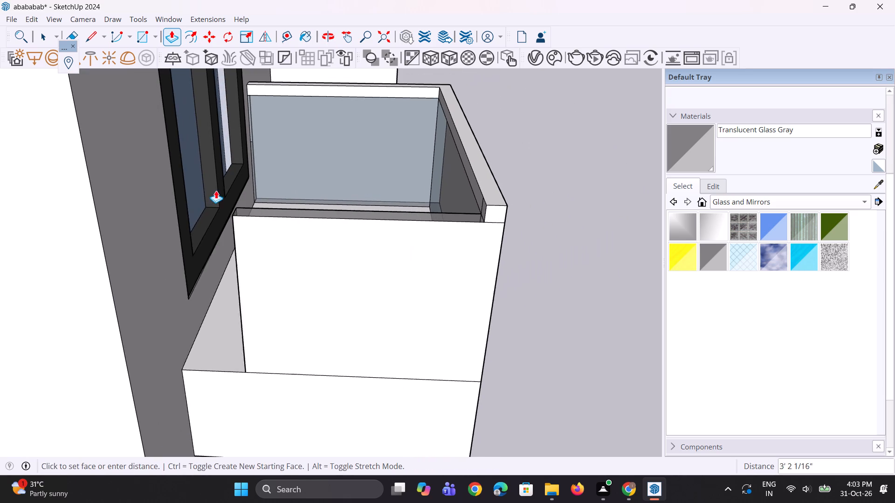
pyautogui.click(134, 156)
pyautogui.scroll(3, 451, 220)
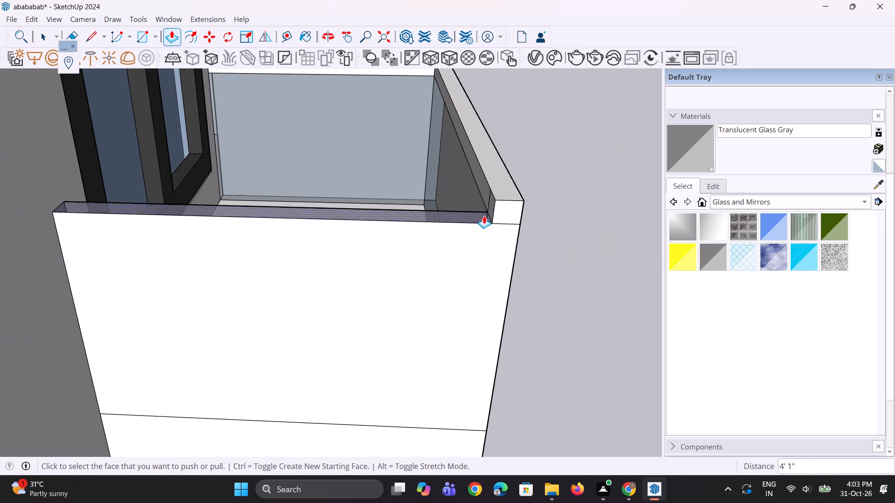
pyautogui.doubleClick(491, 208)
# Paint the outer faces of both side parapets below their caps with Translucent Glass Gray.
pyautogui.click(673, 165)
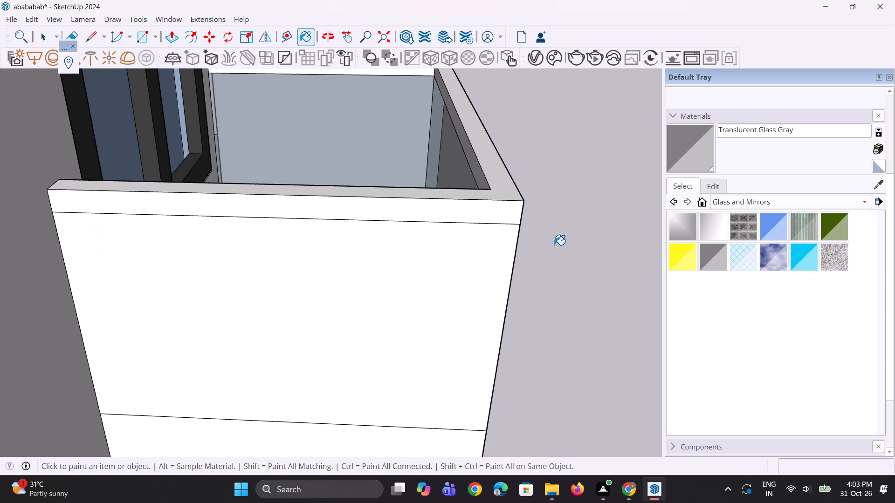
pyautogui.click(467, 259)
pyautogui.moveTo(562, 219); pyautogui.dragTo(132, 245, button='middle')
pyautogui.scroll(-9, 135, 239)
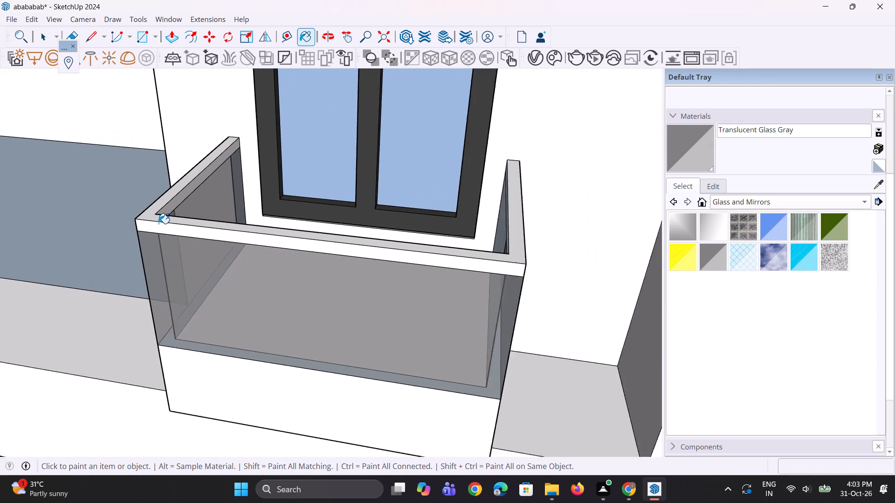
pyautogui.scroll(-1, 158, 224)
pyautogui.moveTo(508, 310); pyautogui.dragTo(434, 299, button='middle')
pyautogui.click(403, 279)
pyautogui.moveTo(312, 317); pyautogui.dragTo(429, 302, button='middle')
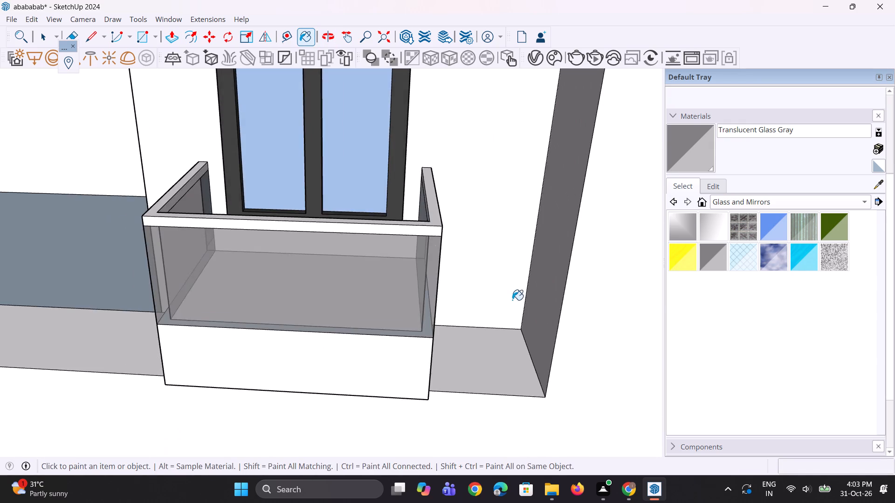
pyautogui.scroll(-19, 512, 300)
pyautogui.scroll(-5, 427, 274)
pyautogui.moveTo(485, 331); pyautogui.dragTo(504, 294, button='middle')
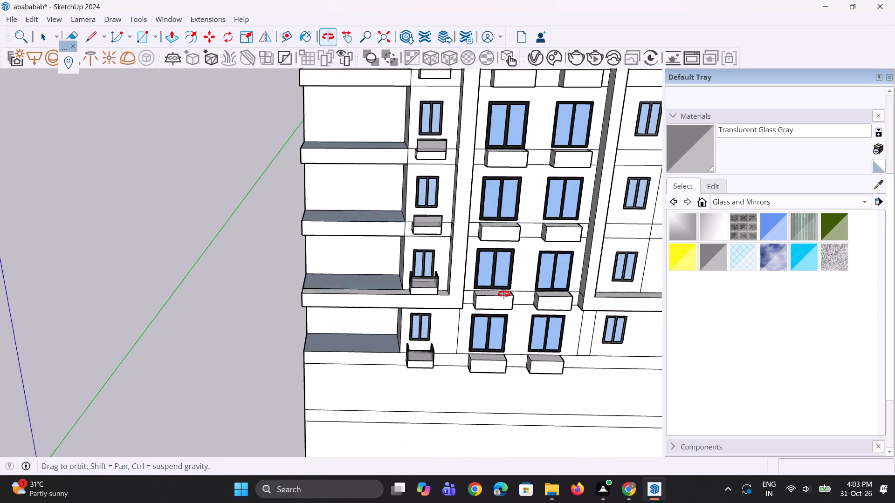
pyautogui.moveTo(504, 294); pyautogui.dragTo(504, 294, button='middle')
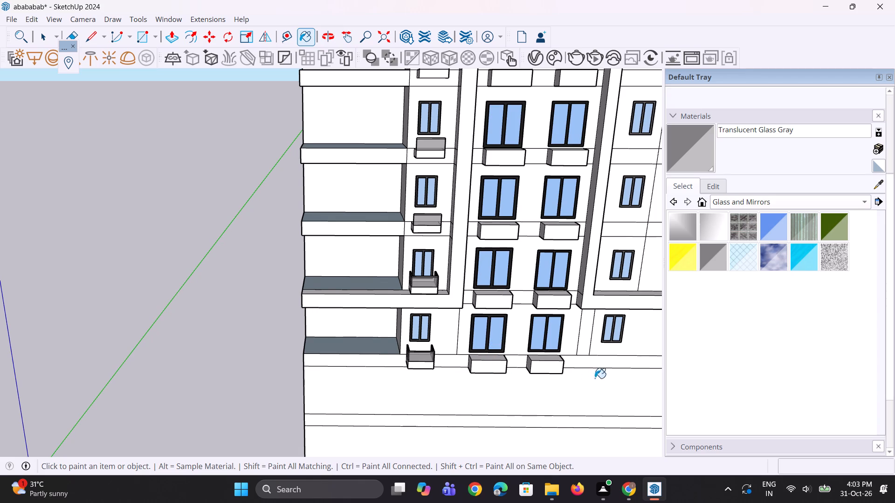